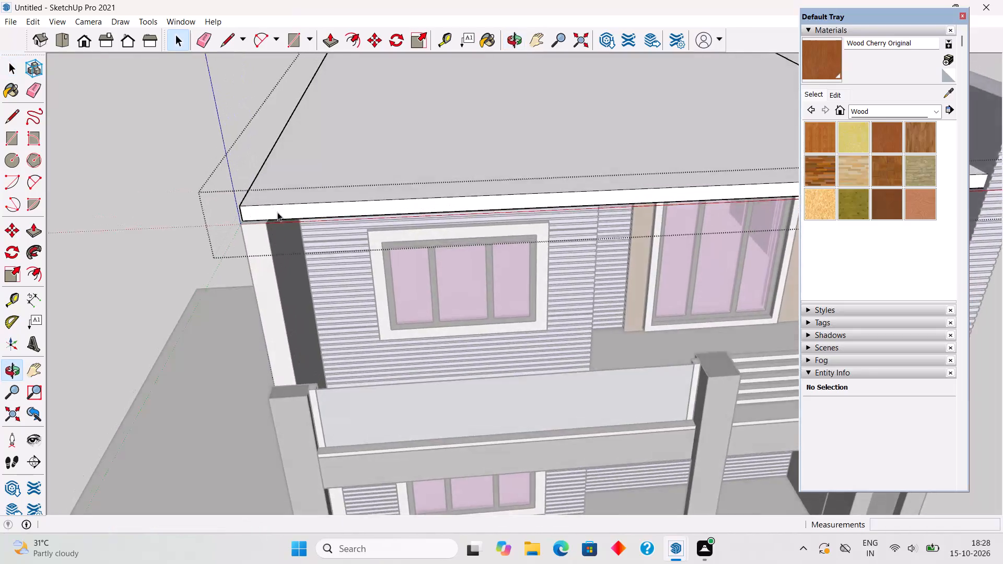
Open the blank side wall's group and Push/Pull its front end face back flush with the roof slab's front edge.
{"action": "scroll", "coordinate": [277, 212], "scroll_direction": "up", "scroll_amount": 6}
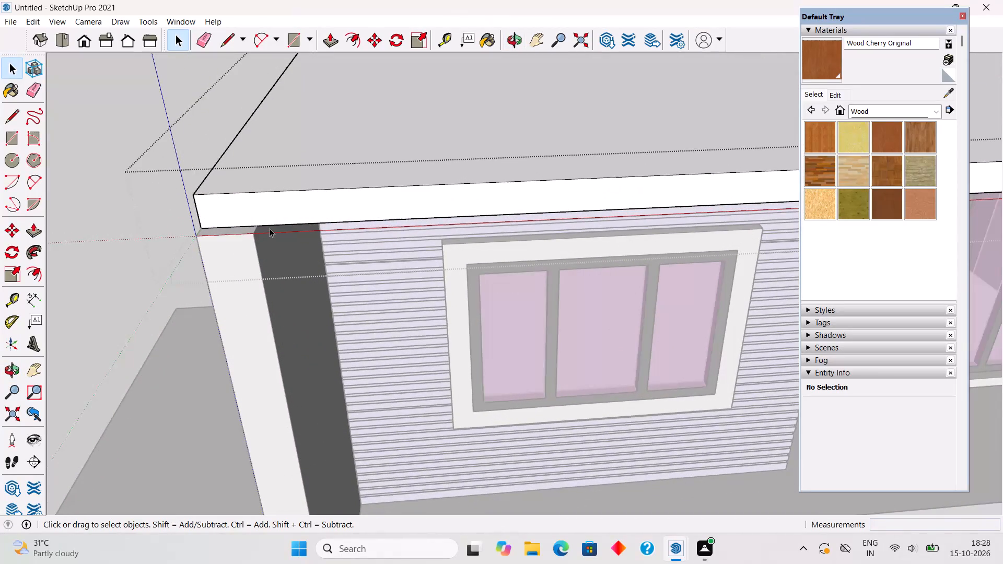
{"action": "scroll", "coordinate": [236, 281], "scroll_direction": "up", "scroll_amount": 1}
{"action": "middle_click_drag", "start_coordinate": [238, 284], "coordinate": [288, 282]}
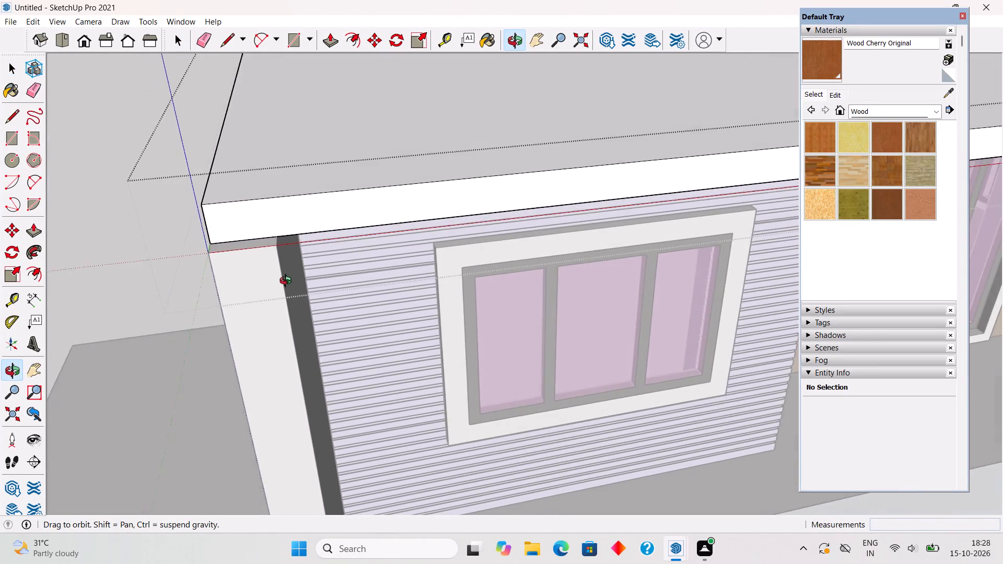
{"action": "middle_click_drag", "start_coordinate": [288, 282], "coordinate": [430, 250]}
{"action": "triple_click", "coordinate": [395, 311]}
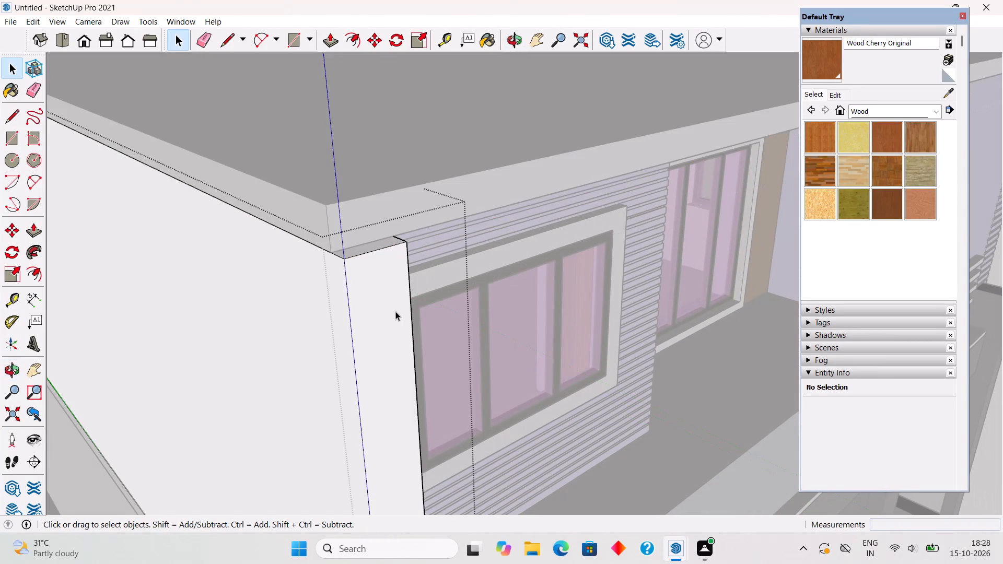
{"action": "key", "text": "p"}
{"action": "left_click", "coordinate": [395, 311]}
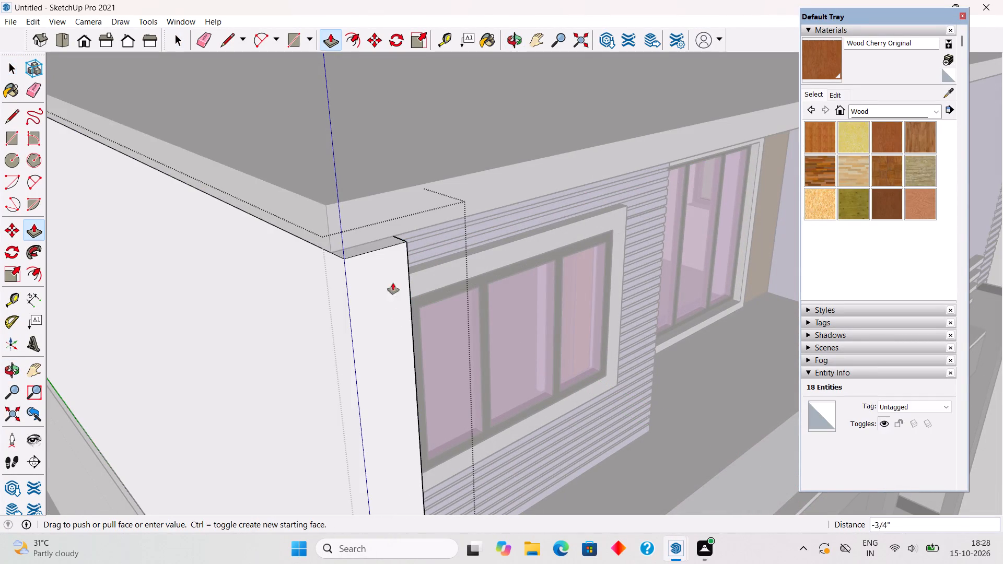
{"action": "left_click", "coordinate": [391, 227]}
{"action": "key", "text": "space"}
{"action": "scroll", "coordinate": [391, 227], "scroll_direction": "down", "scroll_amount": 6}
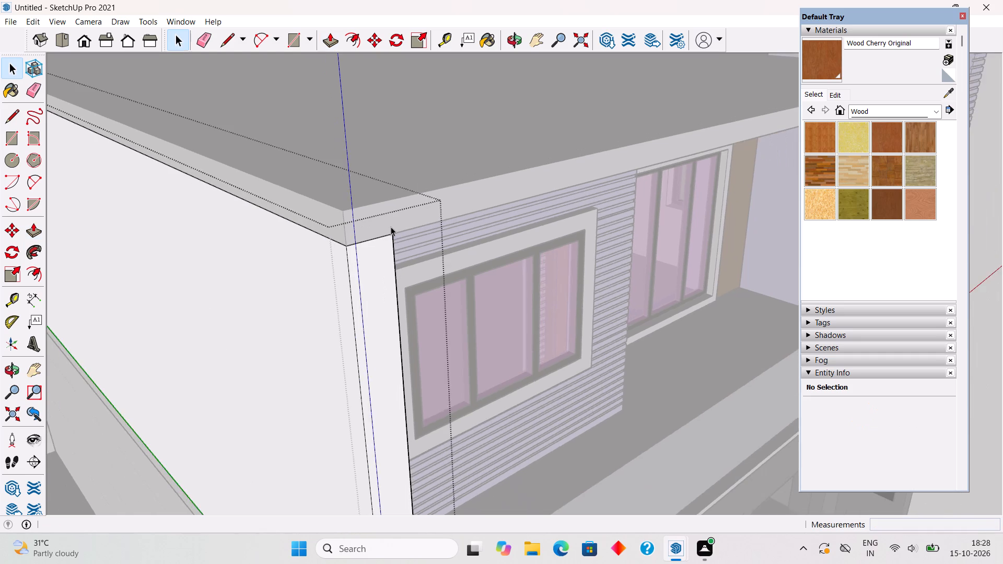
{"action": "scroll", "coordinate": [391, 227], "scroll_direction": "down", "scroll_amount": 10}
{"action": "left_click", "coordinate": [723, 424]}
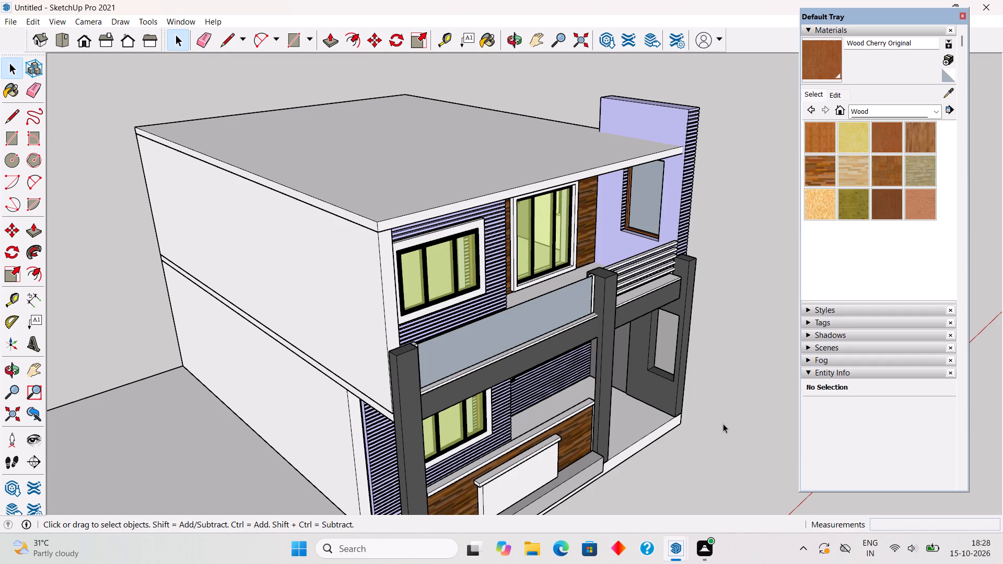
Reopen the side wall group and Push/Pull its front end face outward by 3".
{"action": "scroll", "coordinate": [444, 254], "scroll_direction": "up", "scroll_amount": 2}
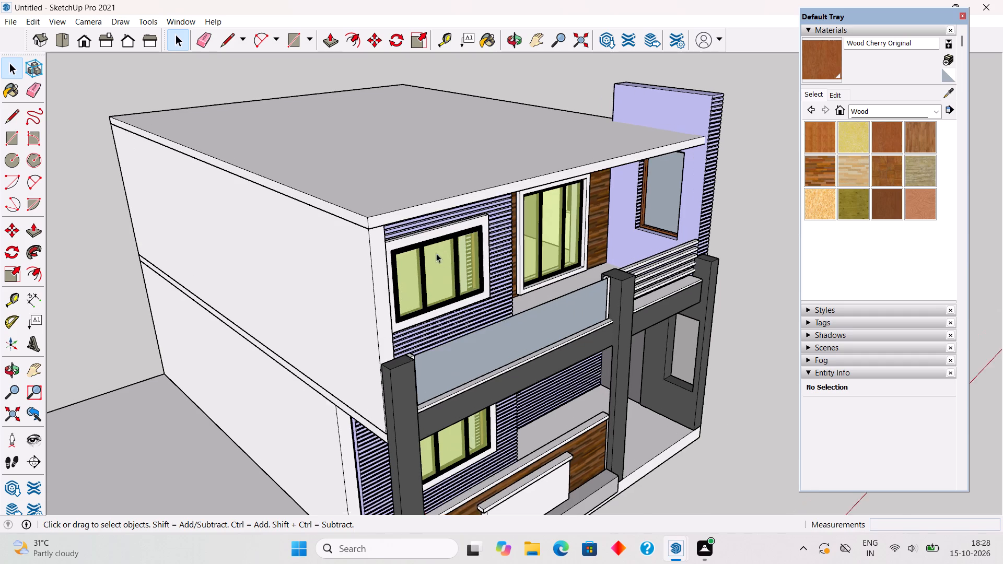
{"action": "middle_click_drag", "start_coordinate": [393, 221], "coordinate": [340, 255]}
{"action": "scroll", "coordinate": [291, 317], "scroll_direction": "up", "scroll_amount": 5}
{"action": "double_click", "coordinate": [292, 316]}
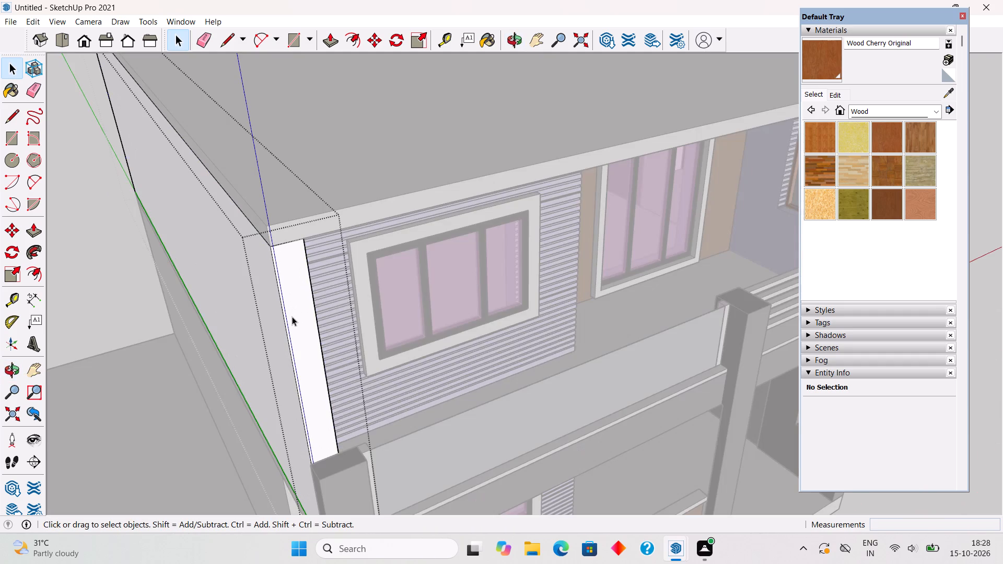
{"action": "left_click", "coordinate": [292, 316]}
{"action": "key", "text": "p"}
{"action": "left_click", "coordinate": [293, 316]}
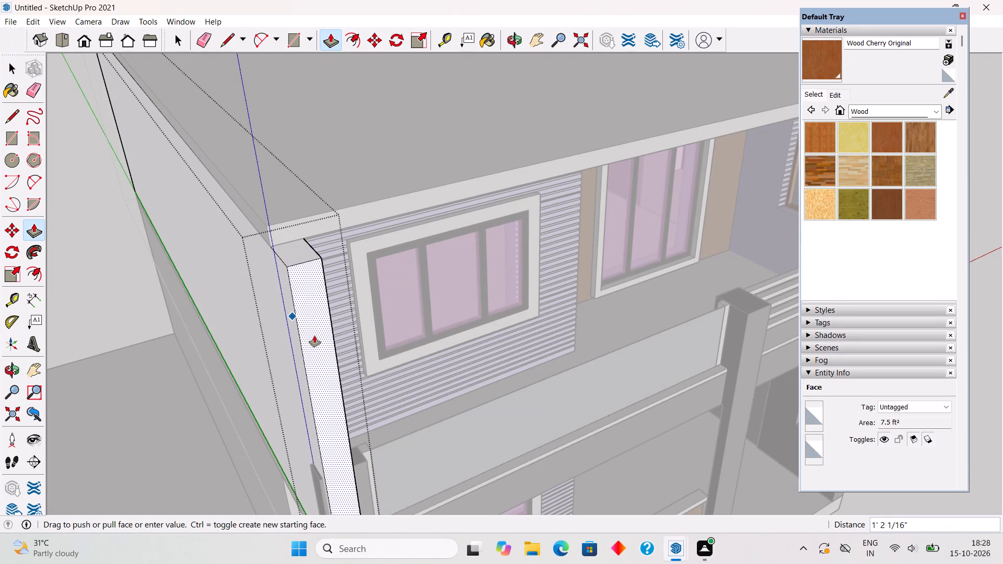
{"action": "type", "text": "3\""}
{"action": "key", "text": "Return"}
{"action": "key", "text": "space"}
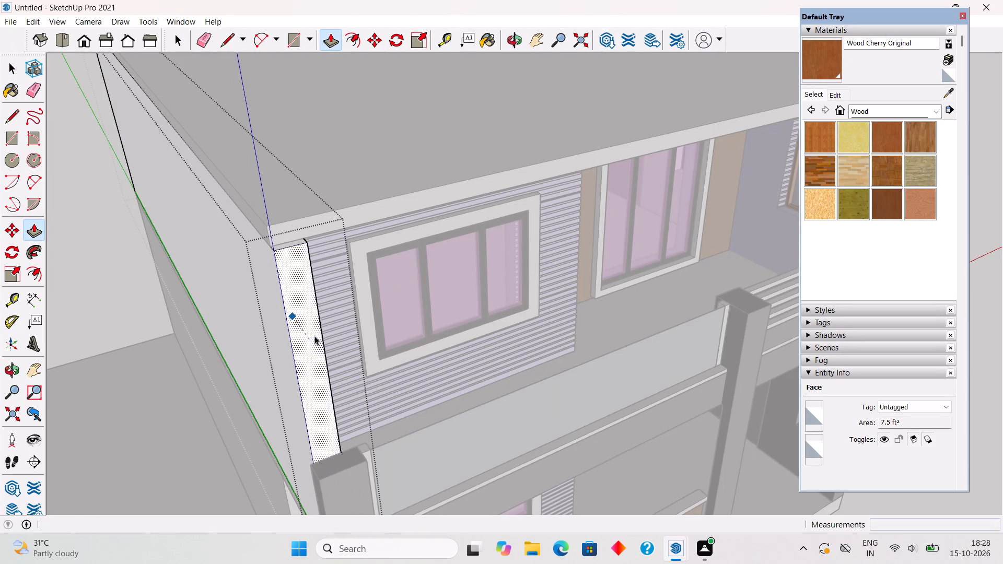
Draw a 9" line across the side wall's top, along the roof slab's front edge, splitting off the front strip.
{"action": "middle_click_drag", "start_coordinate": [293, 276], "coordinate": [291, 325]}
{"action": "scroll", "coordinate": [289, 326], "scroll_direction": "up", "scroll_amount": 11}
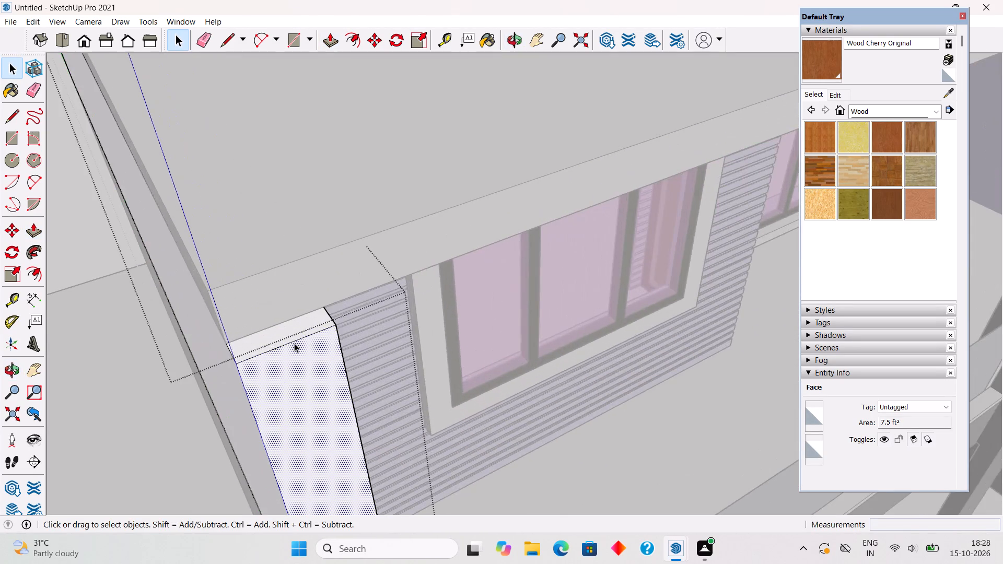
{"action": "scroll", "coordinate": [294, 343], "scroll_direction": "up", "scroll_amount": 4}
{"action": "key", "text": "l"}
{"action": "scroll", "coordinate": [193, 329], "scroll_direction": "up", "scroll_amount": 5}
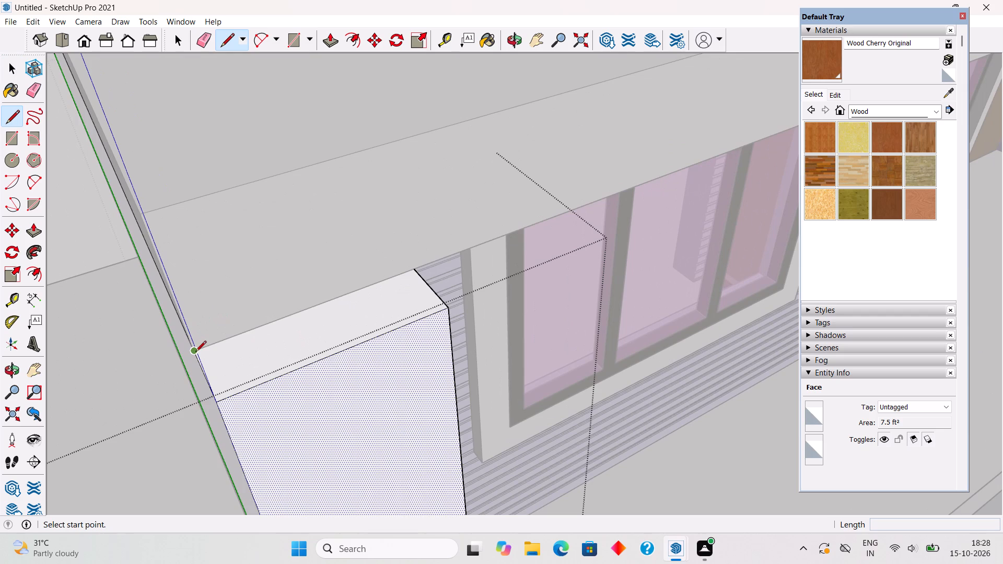
{"action": "left_click", "coordinate": [195, 352]}
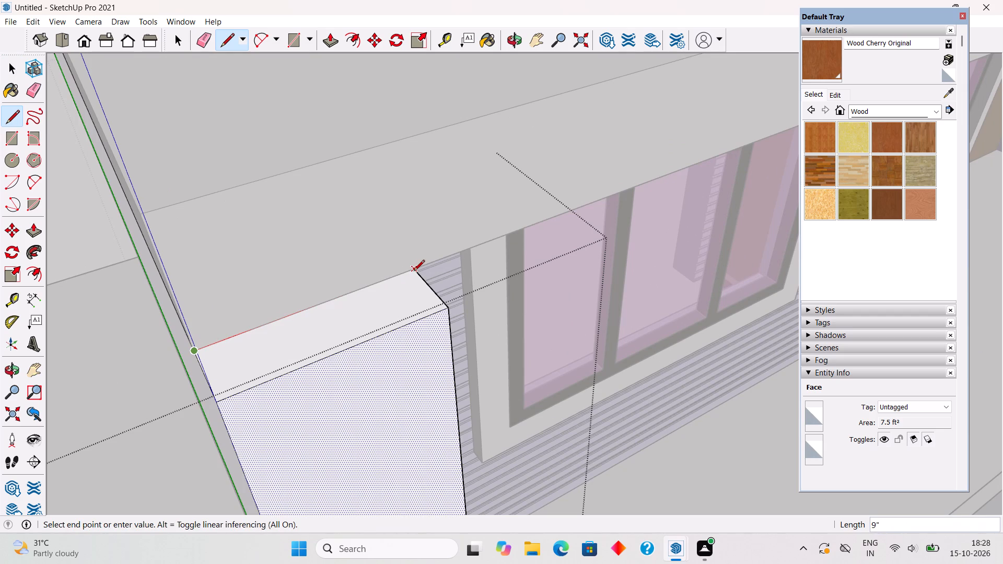
{"action": "left_click", "coordinate": [414, 272]}
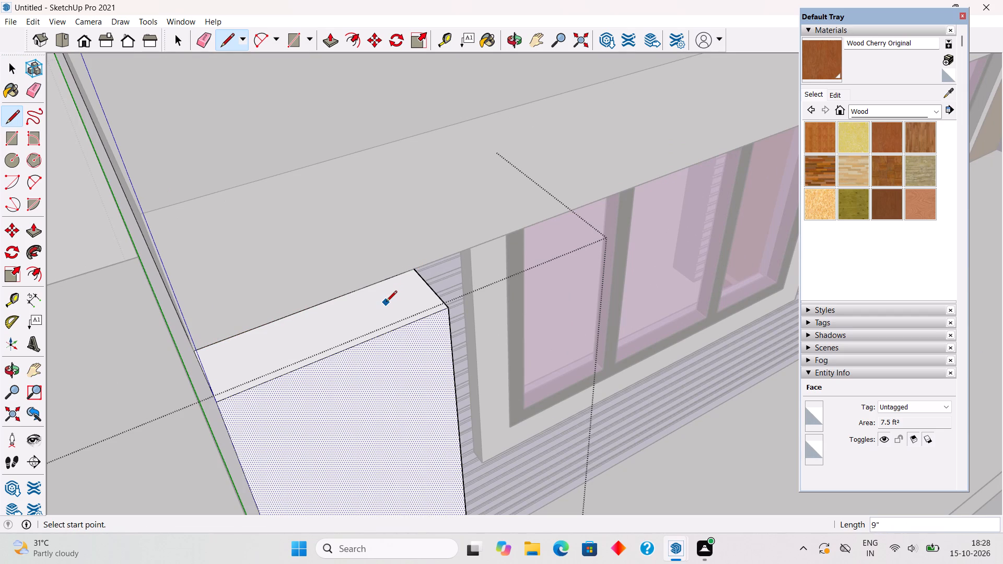
Push/Pull the split-off strip on the side wall's top upward 3', level with the tower's top.
{"action": "key", "text": "p"}
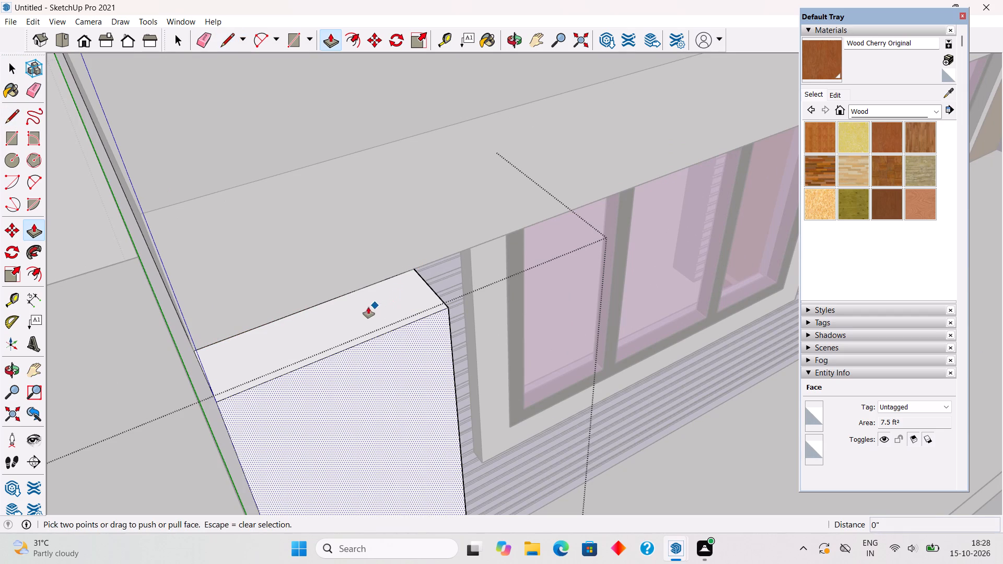
{"action": "left_click", "coordinate": [368, 309]}
{"action": "key", "text": "space"}
{"action": "left_click", "coordinate": [393, 296]}
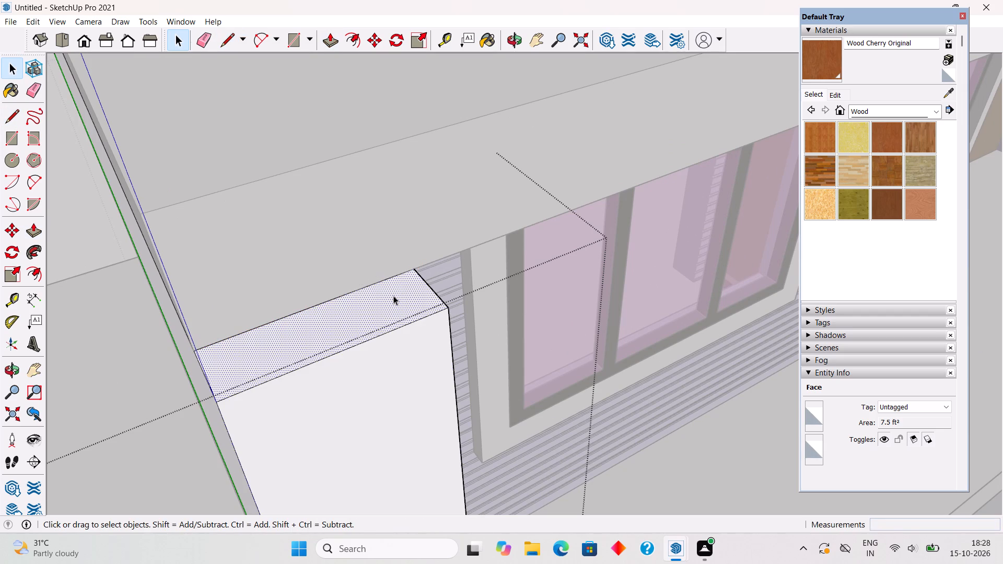
{"action": "key", "text": "p"}
{"action": "left_click", "coordinate": [393, 296]}
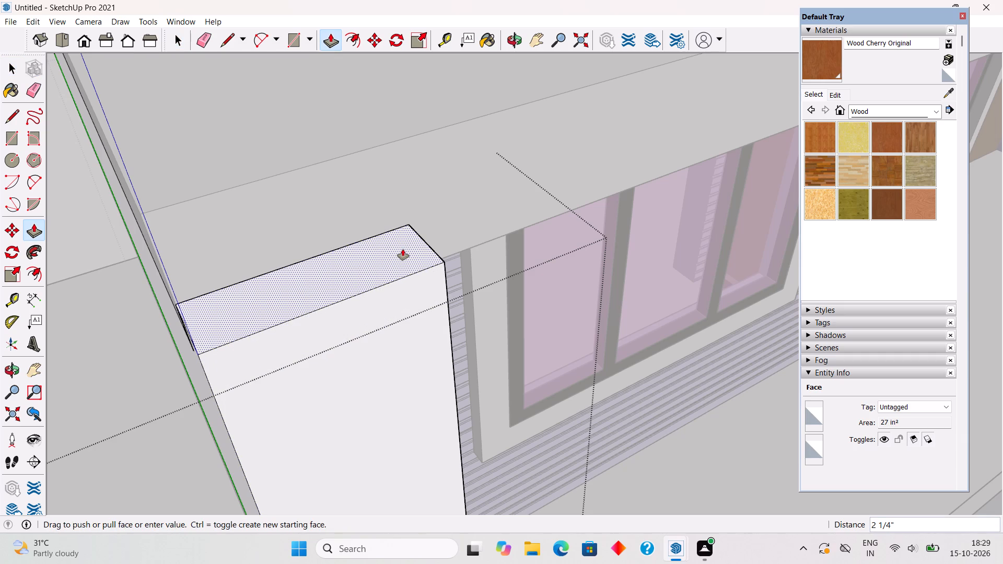
{"action": "scroll", "coordinate": [403, 249], "scroll_direction": "down", "scroll_amount": 20}
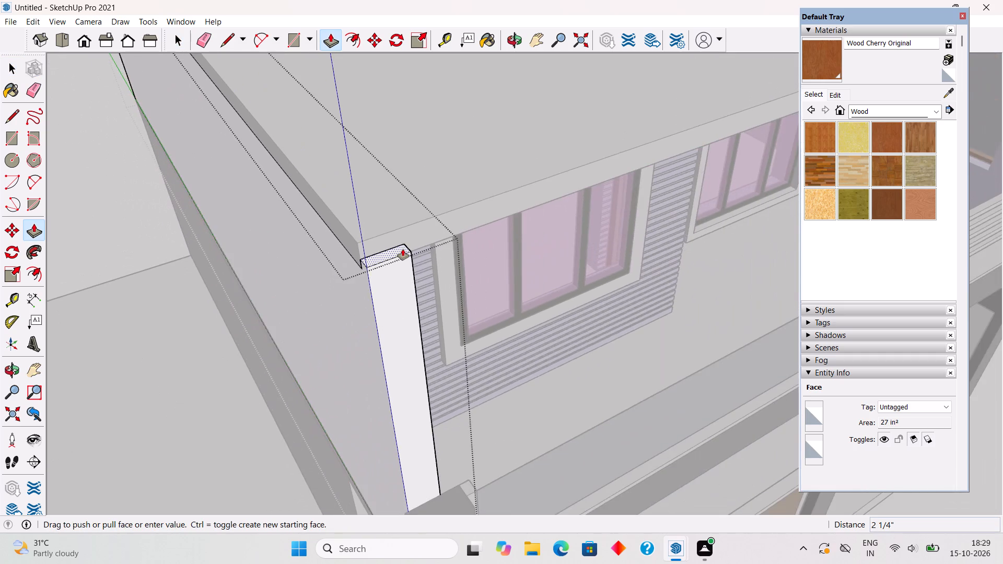
{"action": "scroll", "coordinate": [403, 249], "scroll_direction": "down", "scroll_amount": 11}
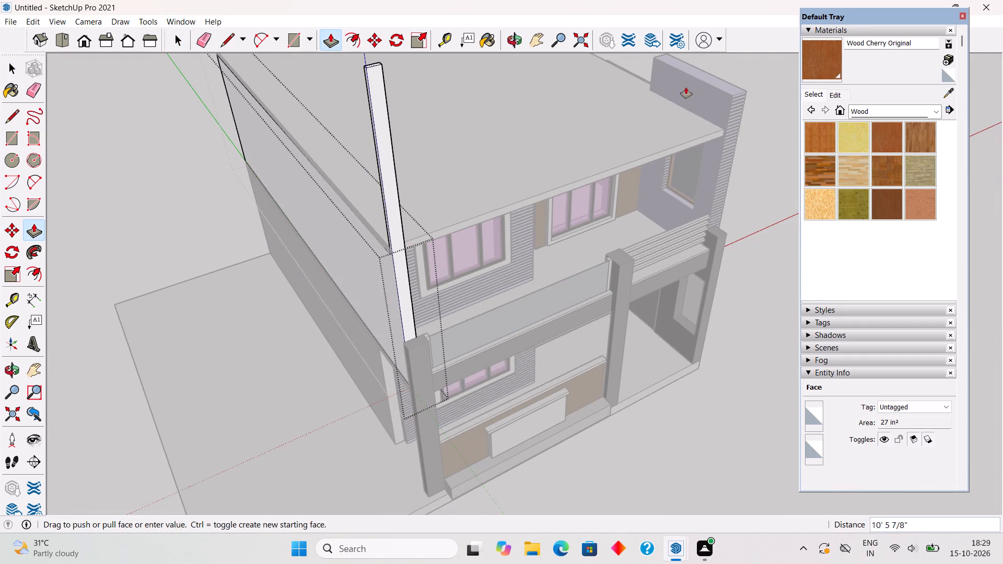
{"action": "left_click", "coordinate": [725, 92]}
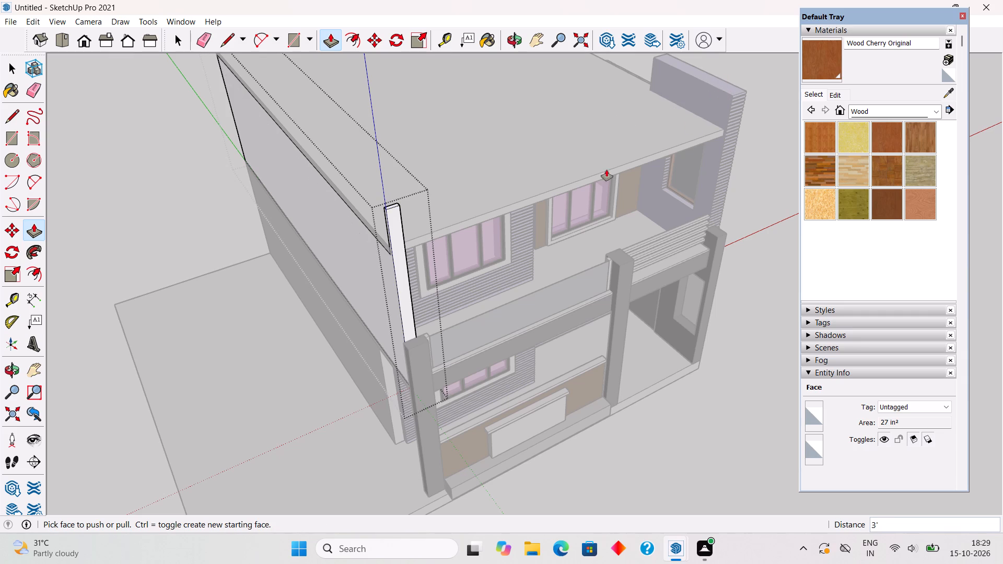
Draw a 3" line across the raised strip's inner side at the roof slab's underside.
{"action": "middle_click_drag", "start_coordinate": [490, 179], "coordinate": [272, 185]}
{"action": "scroll", "coordinate": [286, 163], "scroll_direction": "up", "scroll_amount": 10}
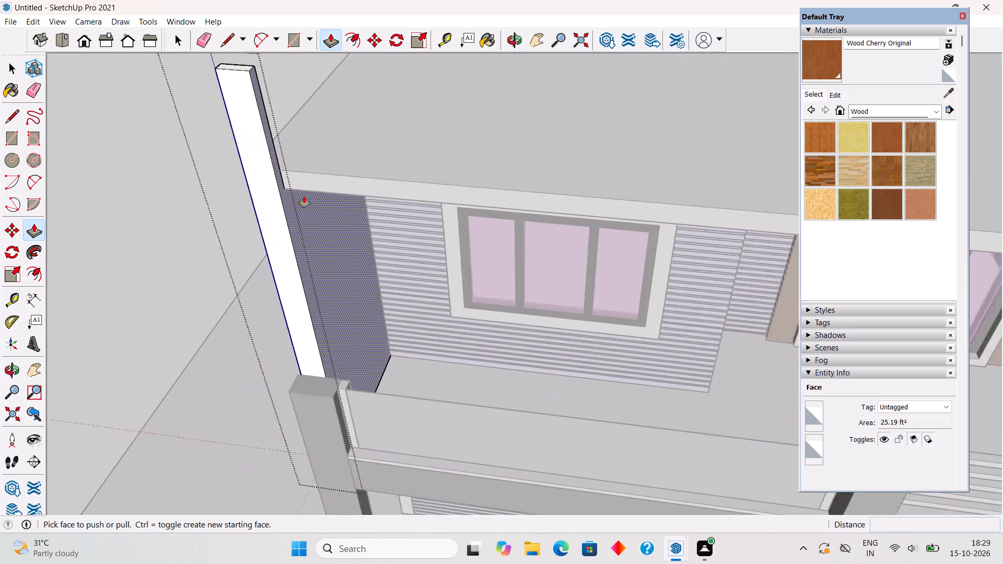
{"action": "scroll", "coordinate": [304, 196], "scroll_direction": "up", "scroll_amount": 7}
{"action": "key", "text": "l"}
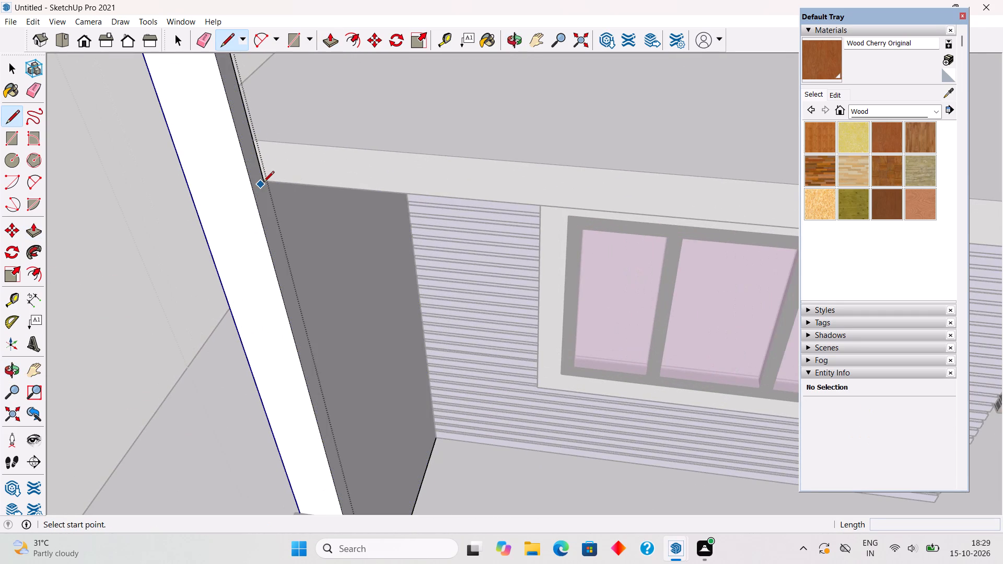
{"action": "left_click", "coordinate": [263, 183]}
{"action": "left_click", "coordinate": [256, 196]}
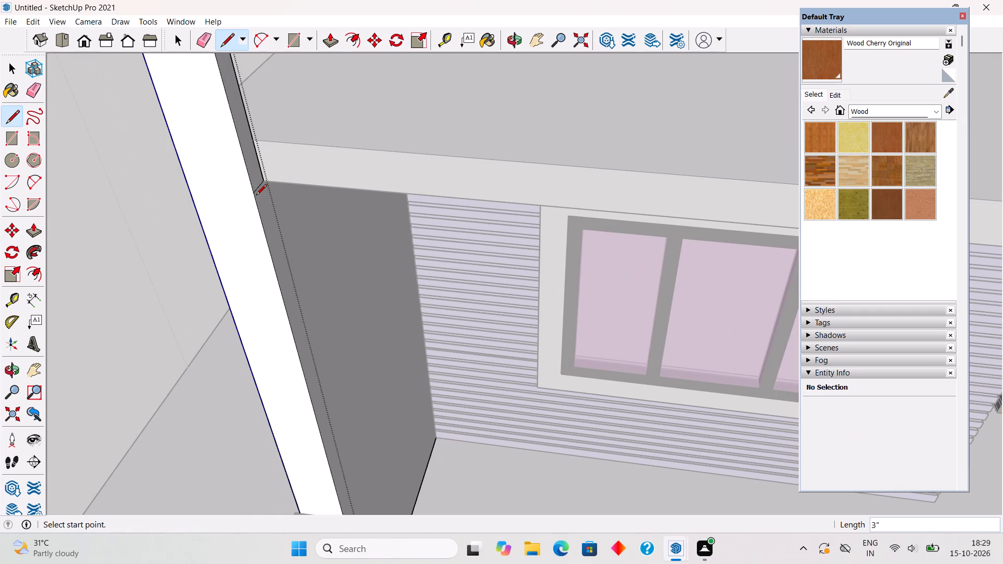
Push/Pull the raised strip's inner side face about 11' 5 11/16" along the front towards the tower, forming a parapet.
{"action": "scroll", "coordinate": [259, 195], "scroll_direction": "down", "scroll_amount": 6}
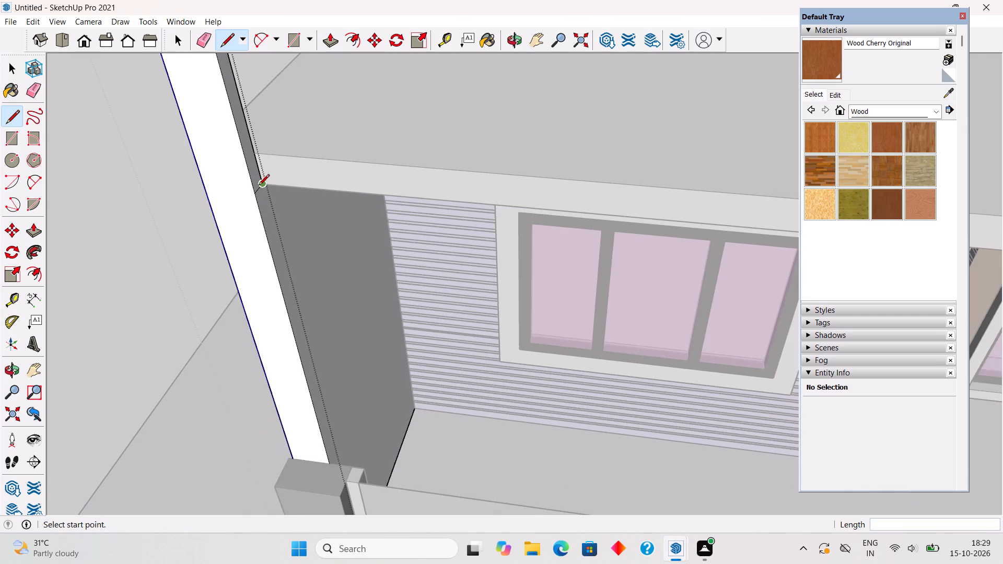
{"action": "scroll", "coordinate": [259, 186], "scroll_direction": "down", "scroll_amount": 2}
{"action": "scroll", "coordinate": [259, 186], "scroll_direction": "up", "scroll_amount": 1}
{"action": "scroll", "coordinate": [259, 186], "scroll_direction": "down", "scroll_amount": 5}
{"action": "key", "text": "p"}
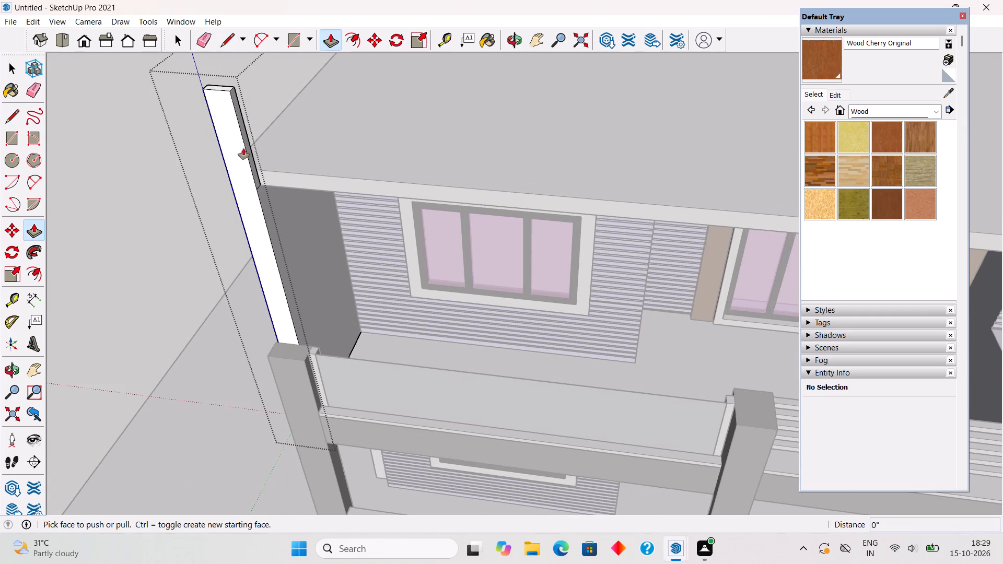
{"action": "left_click", "coordinate": [253, 158]}
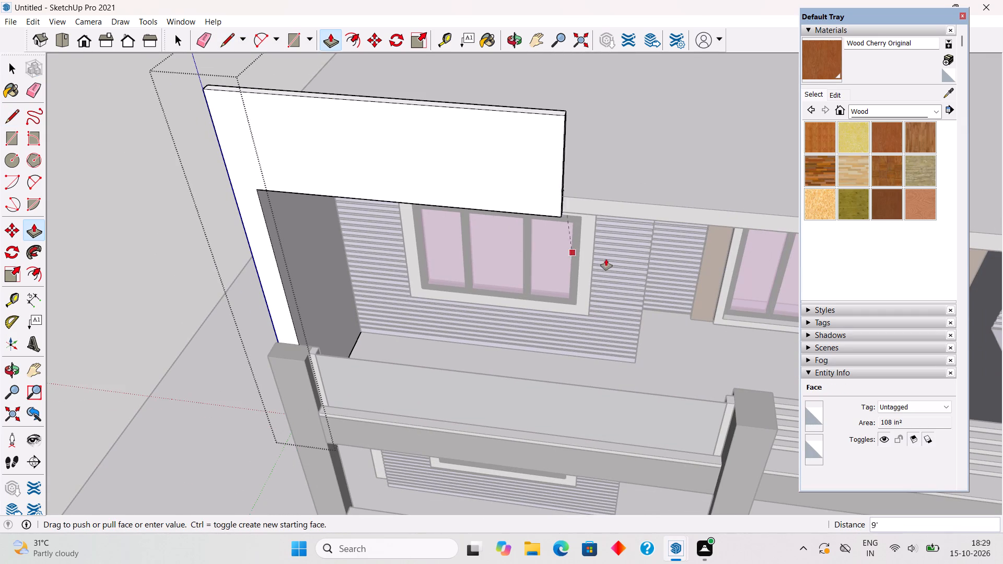
{"action": "left_click", "coordinate": [646, 272]}
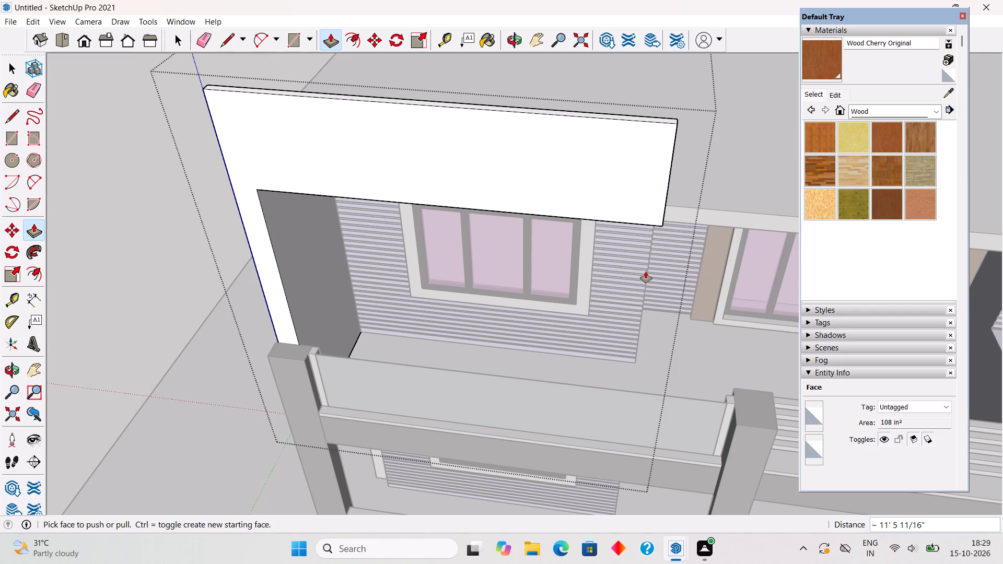
Examine the new parapet's free end and its alignment with the roof slab from the tower side and above.
{"action": "middle_click_drag", "start_coordinate": [602, 199], "coordinate": [241, 189]}
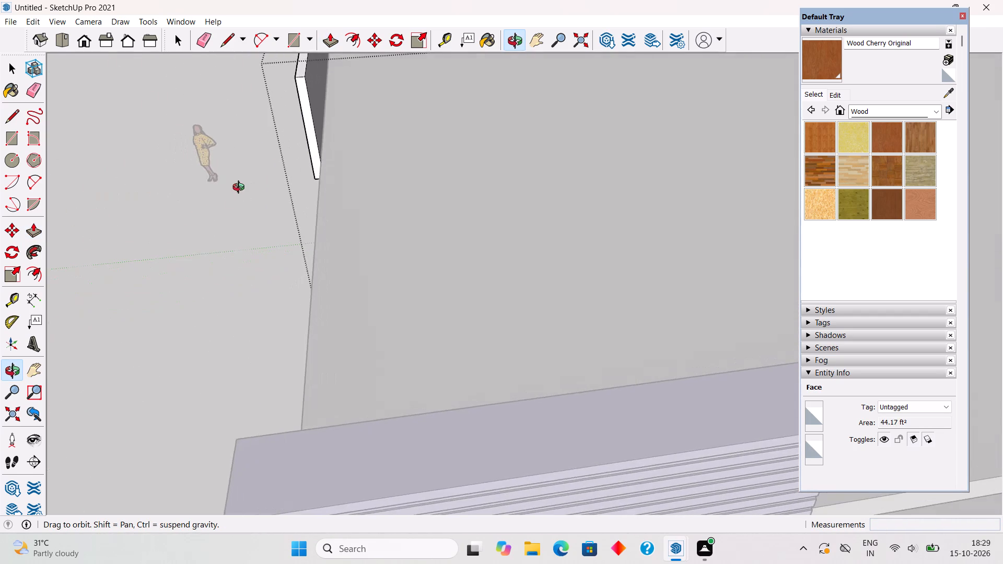
{"action": "middle_click_drag", "start_coordinate": [241, 189], "coordinate": [493, 215]}
{"action": "scroll", "coordinate": [493, 215], "scroll_direction": "down", "scroll_amount": 3}
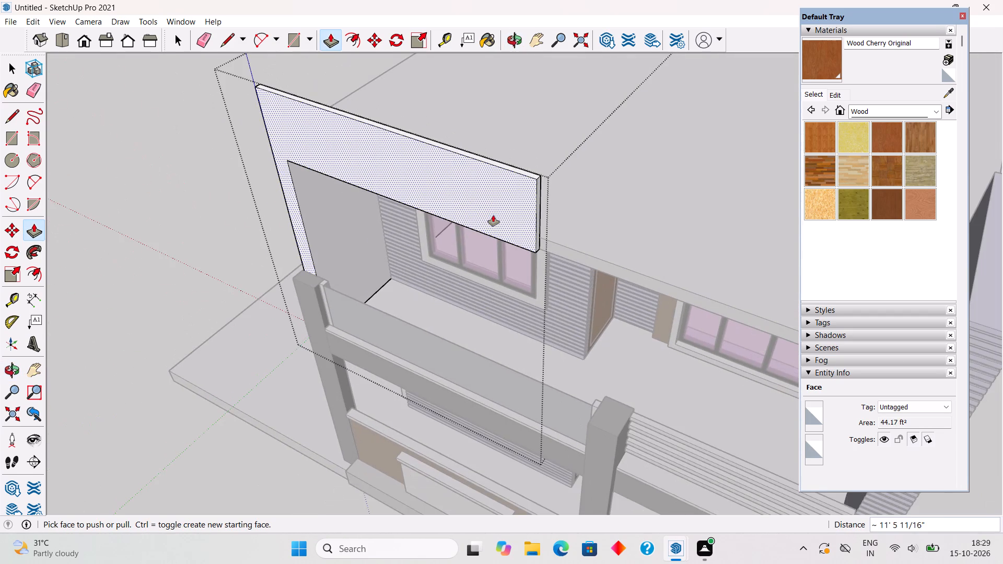
{"action": "middle_click_drag", "start_coordinate": [489, 215], "coordinate": [274, 266]}
{"action": "scroll", "coordinate": [274, 266], "scroll_direction": "down", "scroll_amount": 3}
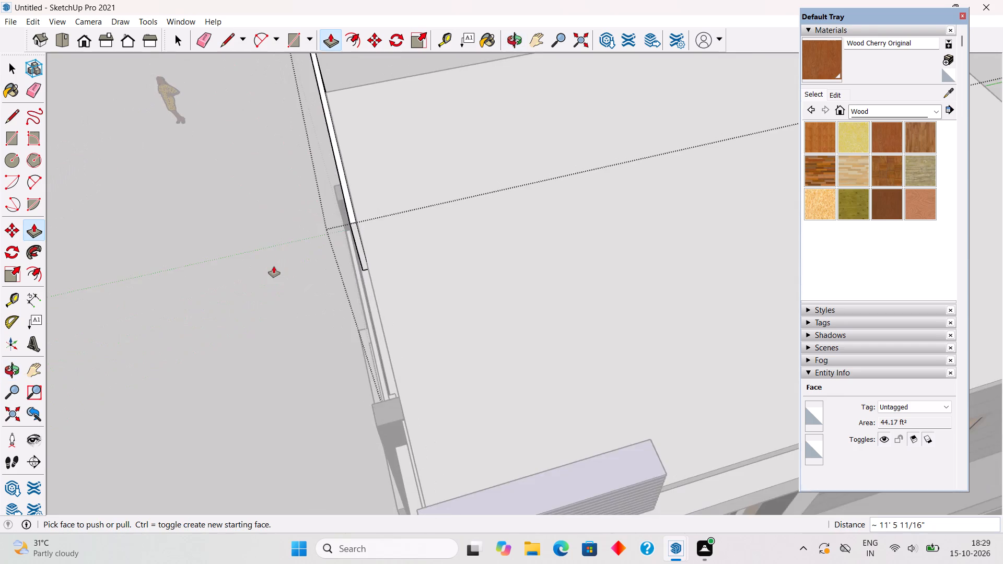
{"action": "scroll", "coordinate": [274, 266], "scroll_direction": "down", "scroll_amount": 4}
{"action": "scroll", "coordinate": [356, 174], "scroll_direction": "up", "scroll_amount": 9}
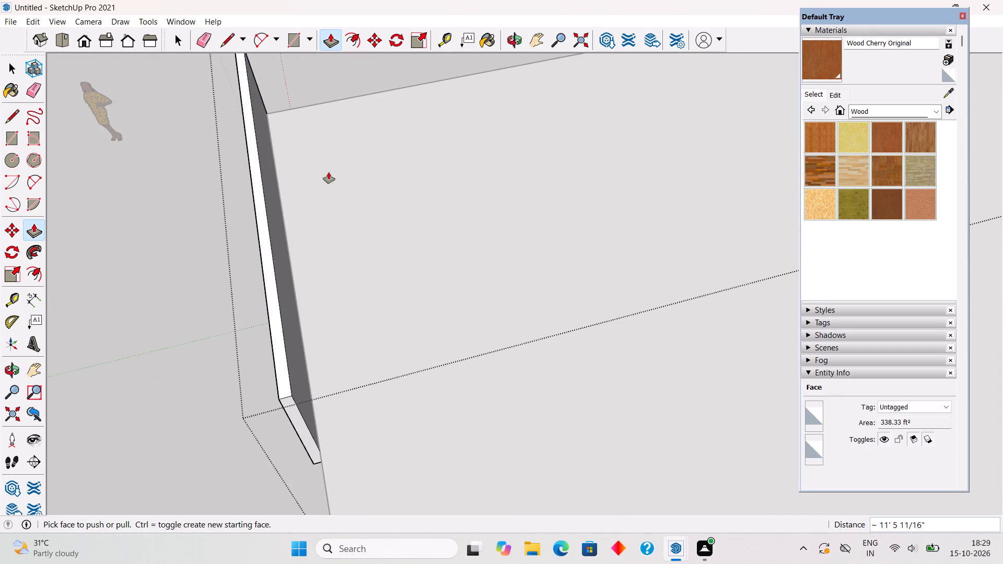
{"action": "scroll", "coordinate": [323, 194], "scroll_direction": "down", "scroll_amount": 3}
{"action": "key", "text": "space"}
{"action": "left_click", "coordinate": [324, 97]}
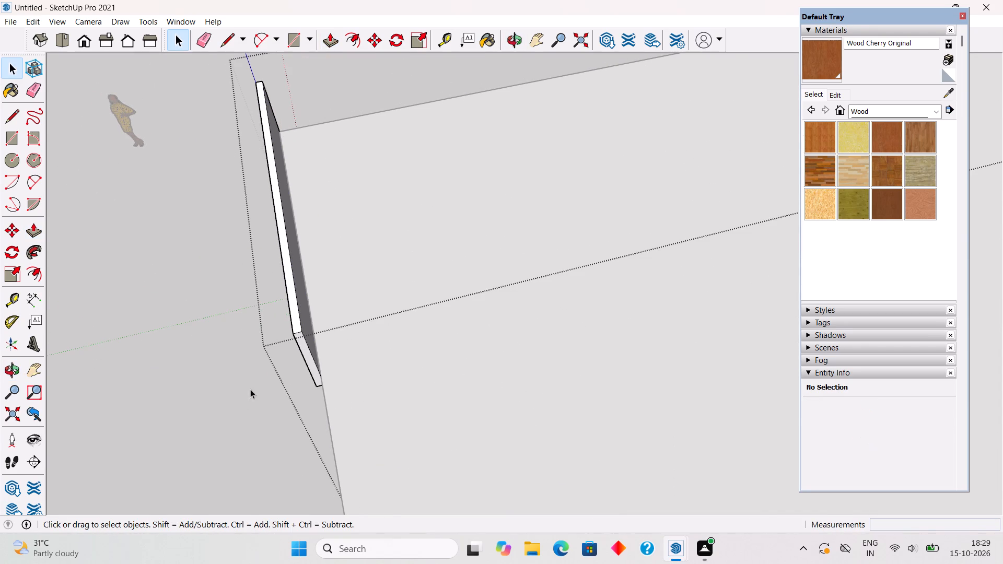
Open the roof slab group and Push/Pull its front edge face inward by 3".
{"action": "middle_click_drag", "start_coordinate": [271, 380], "coordinate": [453, 251]}
{"action": "scroll", "coordinate": [474, 250], "scroll_direction": "down", "scroll_amount": 5}
{"action": "scroll", "coordinate": [596, 225], "scroll_direction": "up", "scroll_amount": 2}
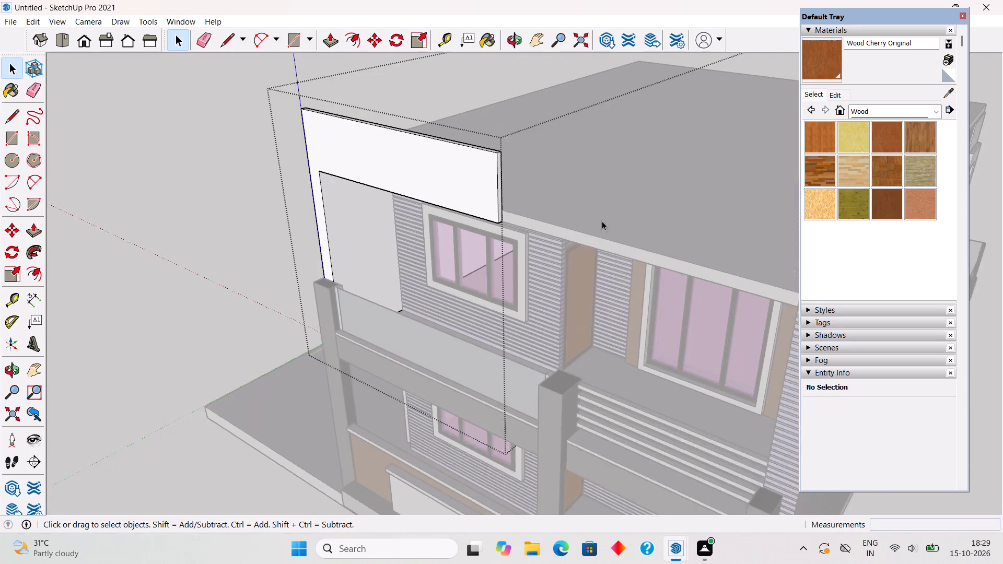
{"action": "scroll", "coordinate": [602, 221], "scroll_direction": "up", "scroll_amount": 2}
{"action": "triple_click", "coordinate": [604, 243]}
{"action": "key", "text": "p"}
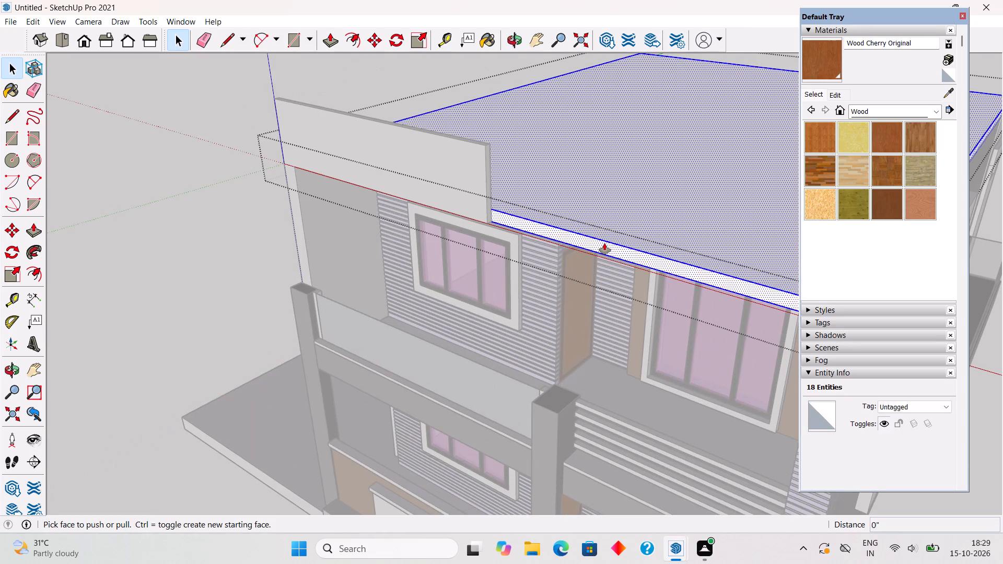
{"action": "left_click", "coordinate": [604, 248]}
{"action": "type", "text": "3\""}
{"action": "key", "text": "Return"}
{"action": "key", "text": "space"}
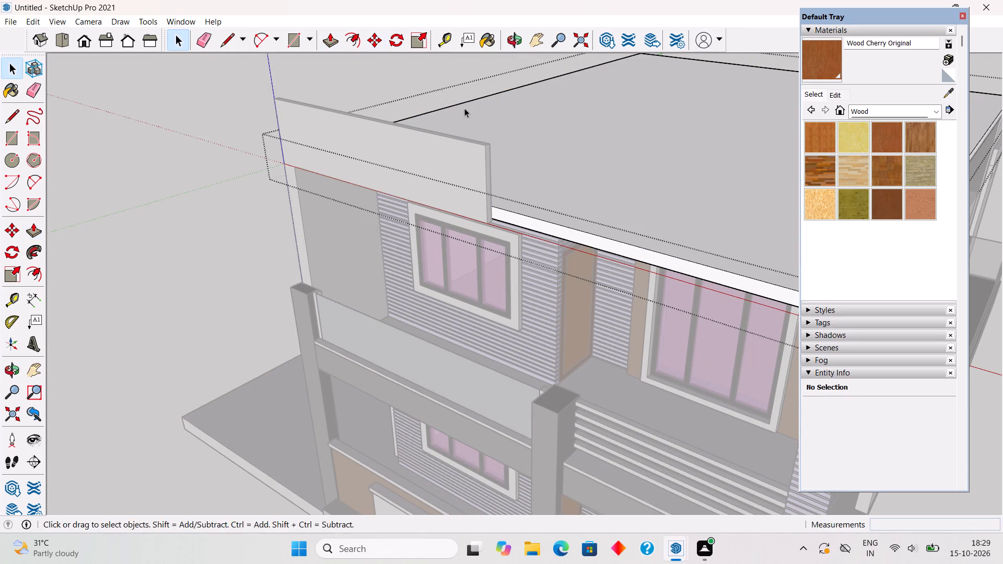
Open the parapet's group and Push/Pull the parapet's inner face inward to meet the roof slab's front edge.
{"action": "middle_click_drag", "start_coordinate": [481, 144], "coordinate": [254, 239]}
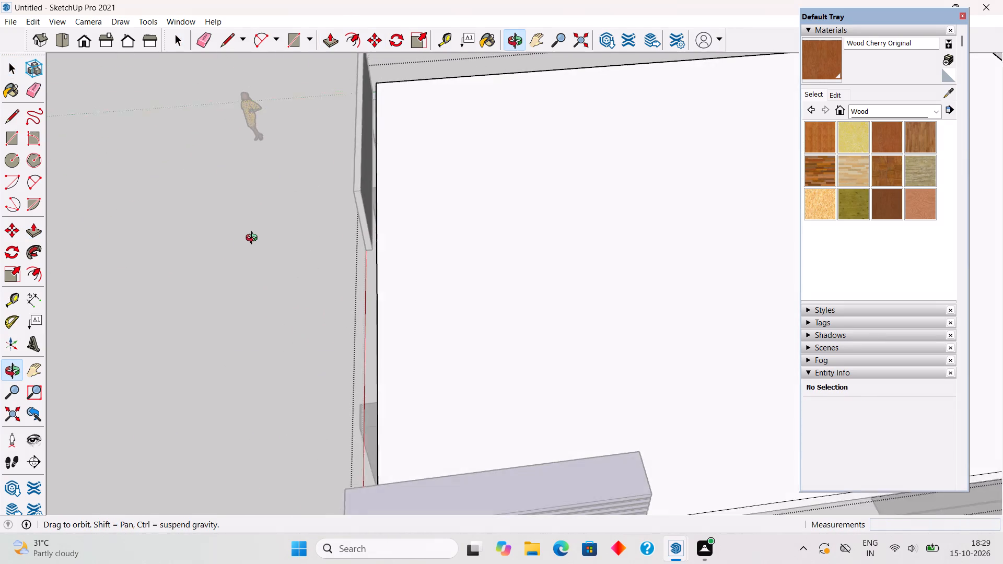
{"action": "middle_click_drag", "start_coordinate": [254, 239], "coordinate": [262, 234]}
{"action": "scroll", "coordinate": [392, 168], "scroll_direction": "up", "scroll_amount": 4}
{"action": "left_click", "coordinate": [349, 167]}
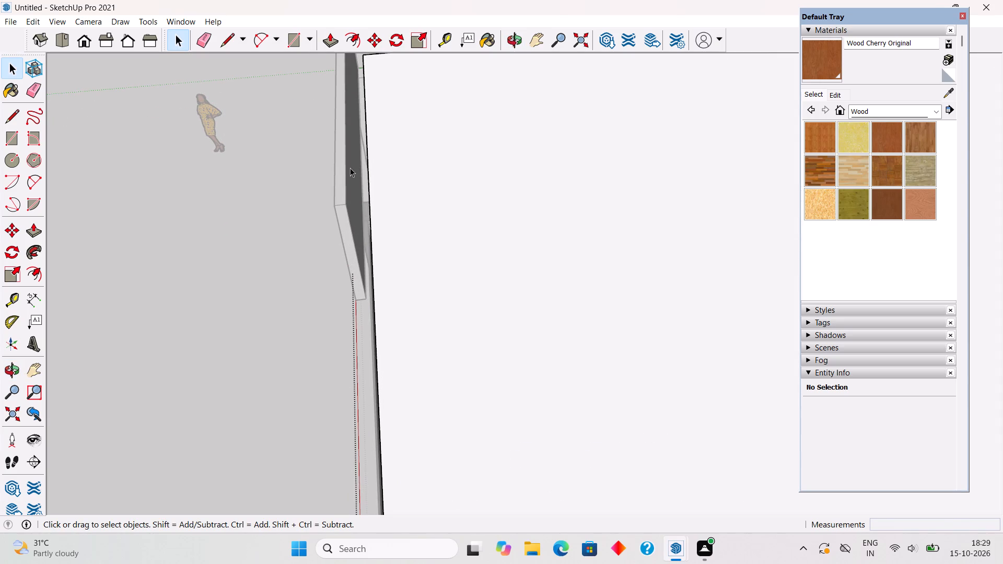
{"action": "left_click", "coordinate": [351, 172]}
{"action": "scroll", "coordinate": [351, 172], "scroll_direction": "up", "scroll_amount": 5}
{"action": "scroll", "coordinate": [351, 172], "scroll_direction": "down", "scroll_amount": 10}
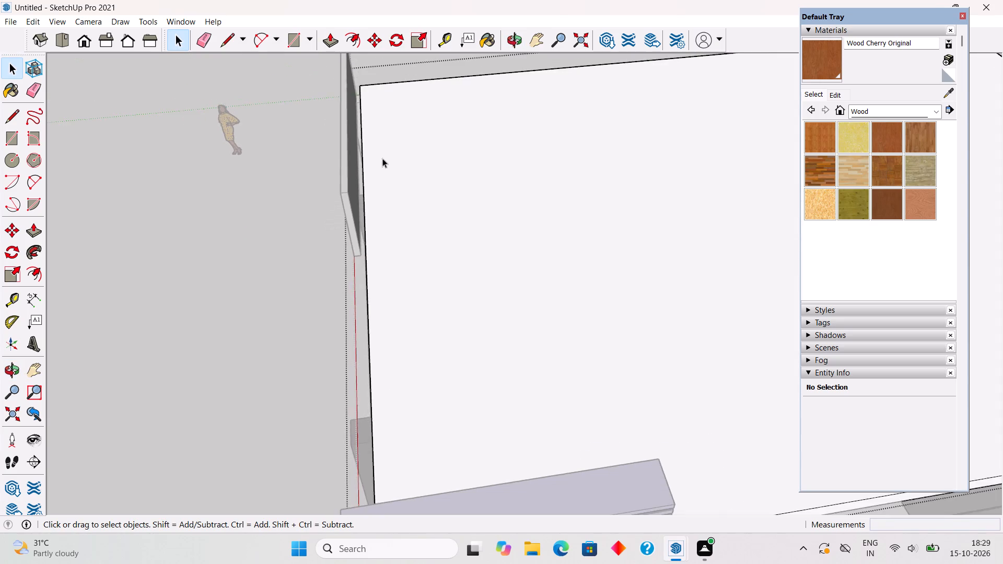
{"action": "scroll", "coordinate": [372, 72], "scroll_direction": "up", "scroll_amount": 4}
{"action": "key", "text": "p"}
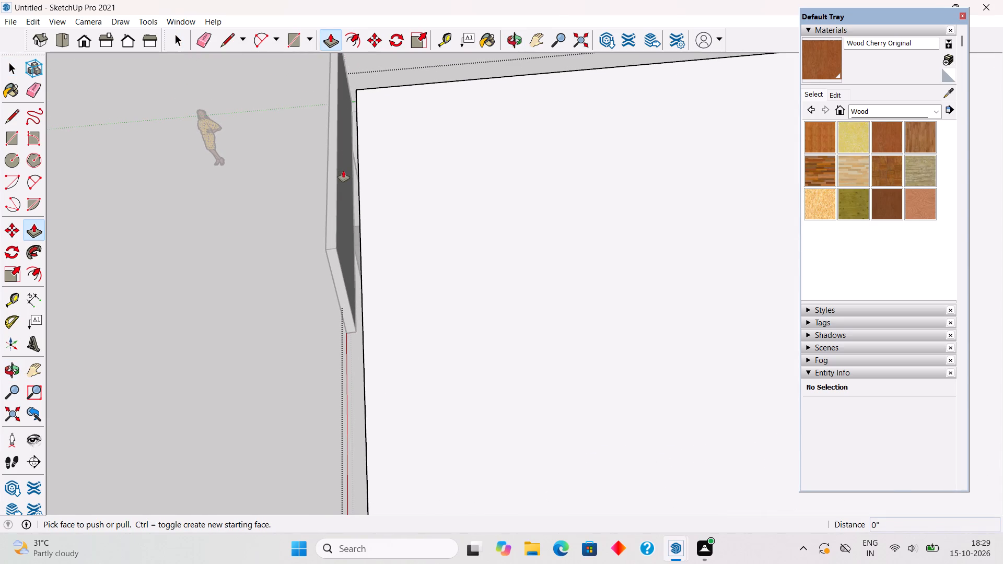
{"action": "left_click", "coordinate": [343, 171]}
{"action": "key", "text": "space"}
{"action": "triple_click", "coordinate": [335, 218]}
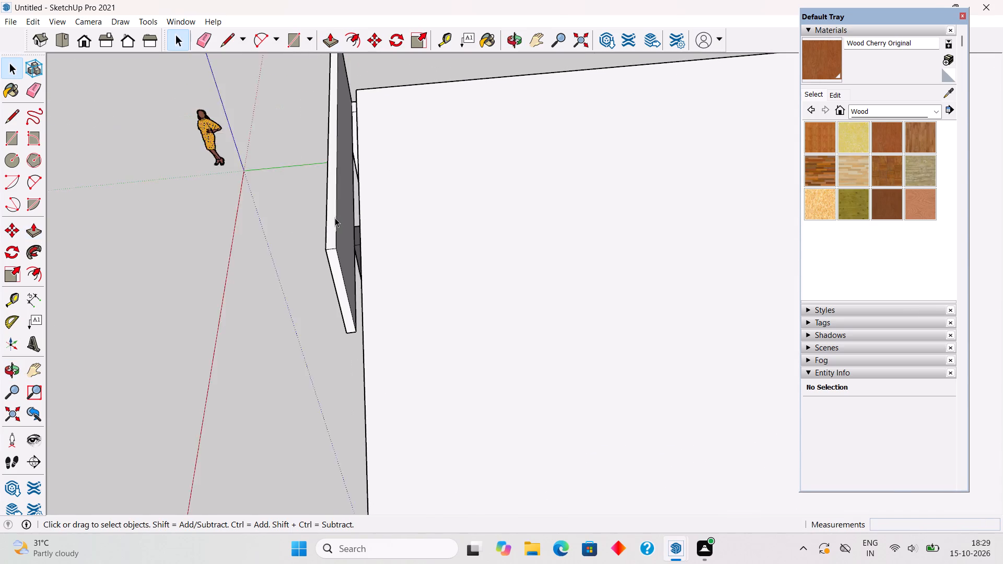
{"action": "key", "text": "p"}
{"action": "left_click", "coordinate": [347, 215]}
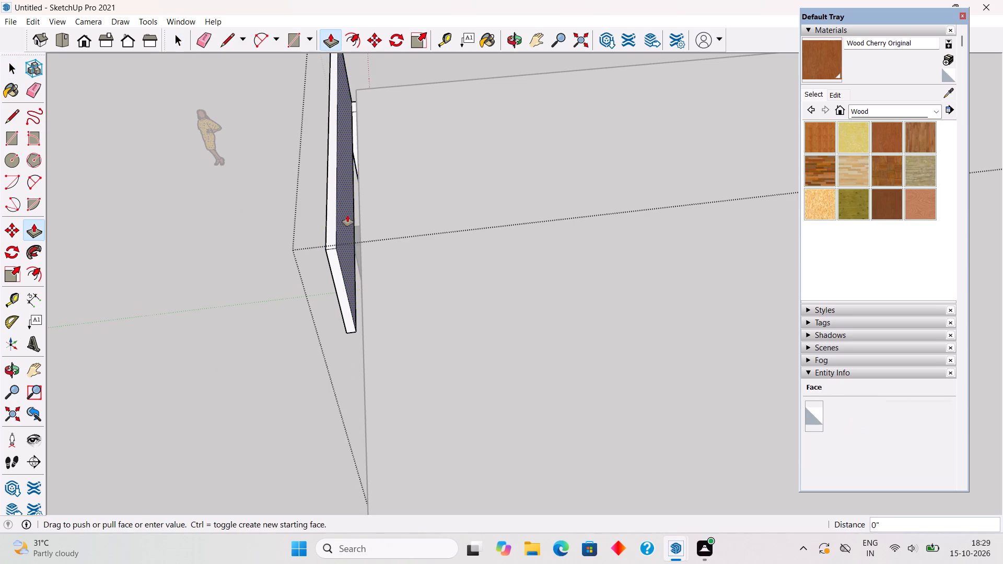
{"action": "left_click", "coordinate": [360, 254]}
{"action": "key", "text": "space"}
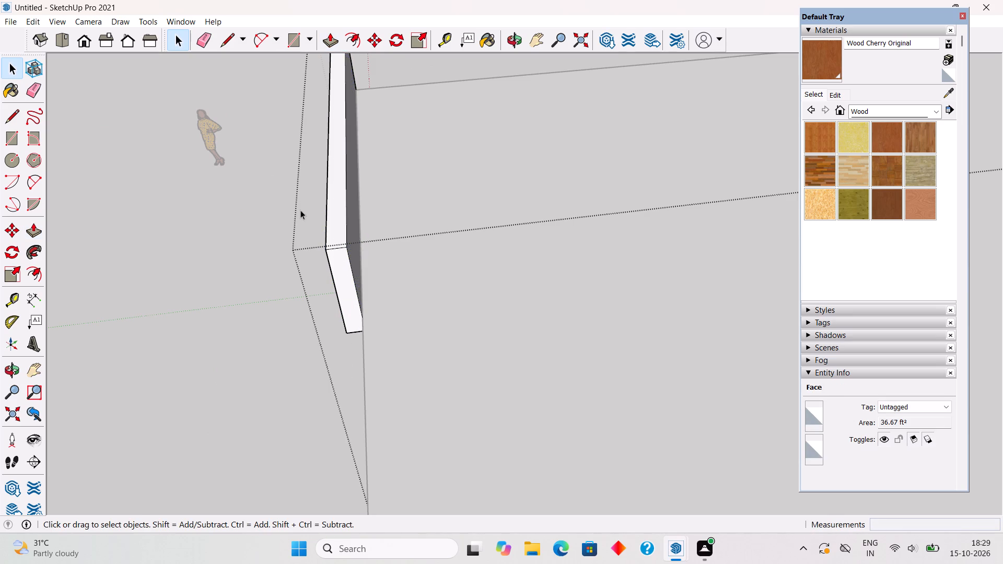
{"action": "left_click", "coordinate": [270, 152]}
Examine the thickened parapet and its junction with the roof slab from the front, from below and from the tower side.
{"action": "scroll", "coordinate": [262, 303], "scroll_direction": "down", "scroll_amount": 1}
{"action": "middle_click_drag", "start_coordinate": [262, 309], "coordinate": [445, 184]}
{"action": "scroll", "coordinate": [445, 184], "scroll_direction": "down", "scroll_amount": 4}
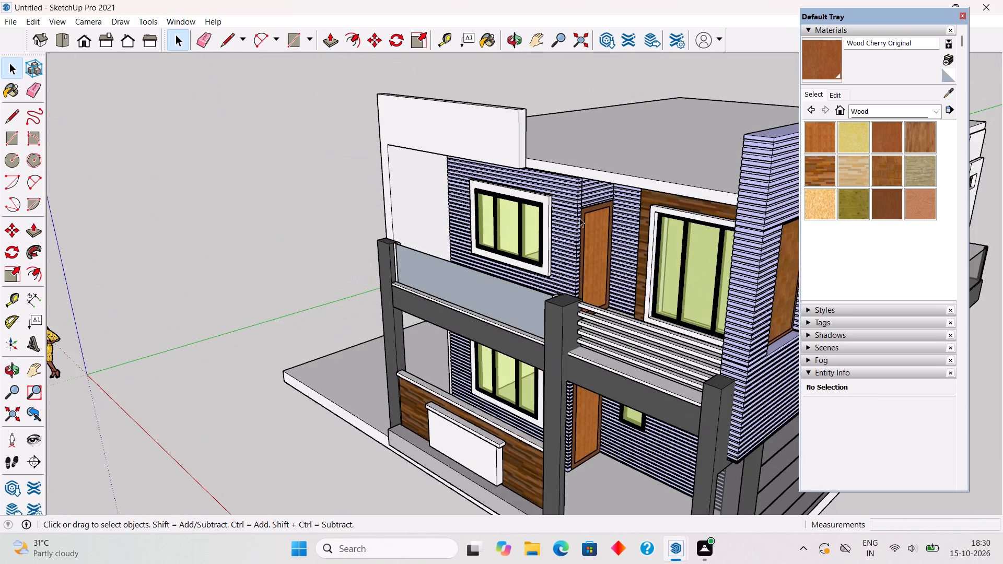
{"action": "middle_click_drag", "start_coordinate": [585, 136], "coordinate": [730, 67]}
{"action": "middle_click_drag", "start_coordinate": [640, 151], "coordinate": [676, 67]}
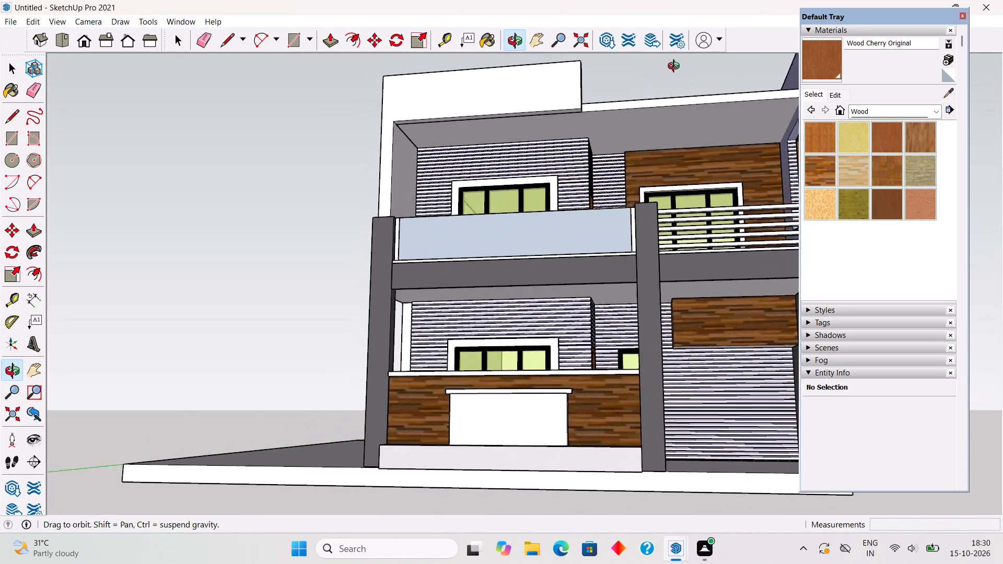
{"action": "middle_click_drag", "start_coordinate": [676, 67], "coordinate": [413, 45]}
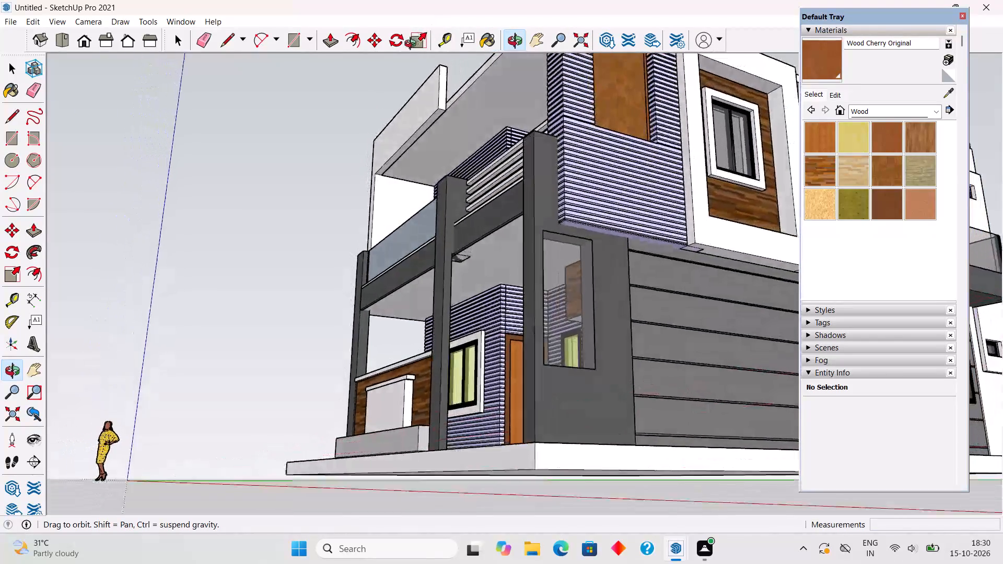
{"action": "middle_click_drag", "start_coordinate": [413, 45], "coordinate": [339, 97]}
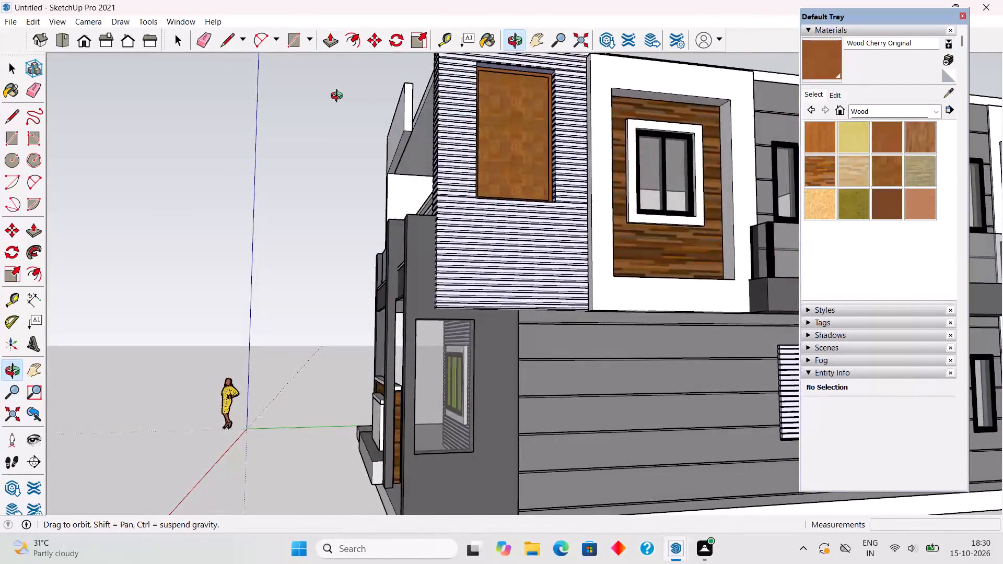
{"action": "middle_click_drag", "start_coordinate": [339, 97], "coordinate": [376, 109]}
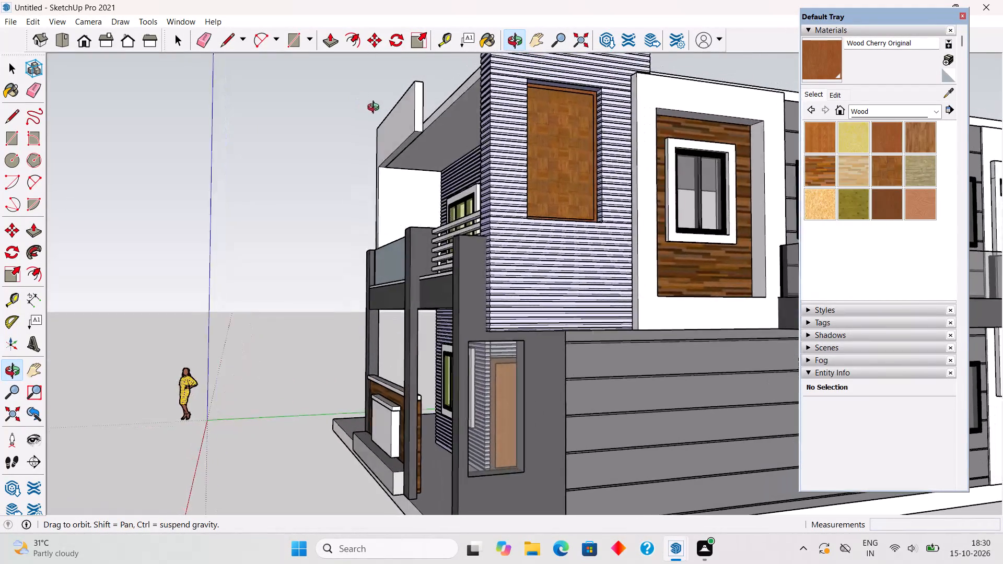
{"action": "middle_click_drag", "start_coordinate": [376, 109], "coordinate": [434, 96]}
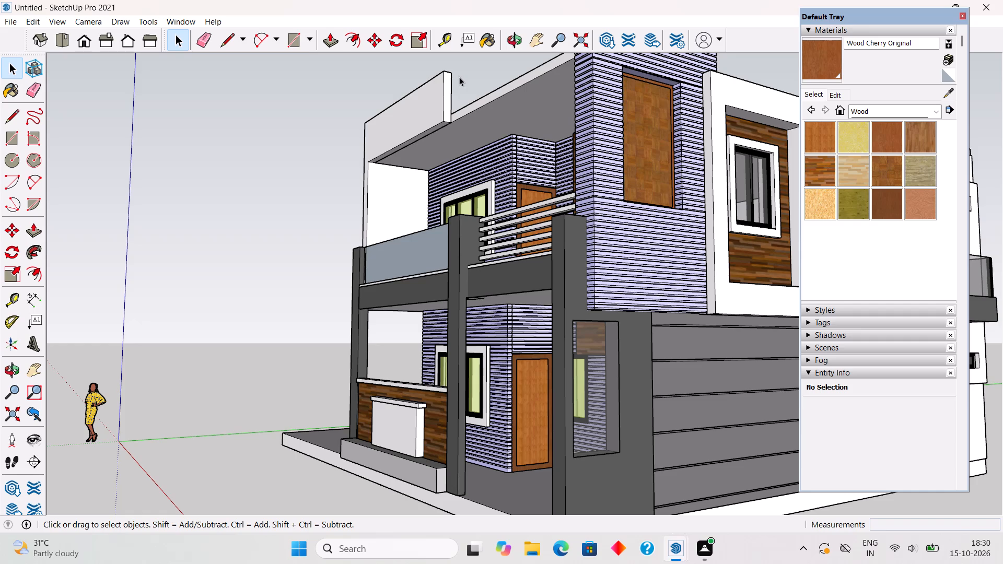
Open the parapet's group and Push/Pull the parapet's underside strip down by 1".
{"action": "middle_click_drag", "start_coordinate": [425, 106], "coordinate": [392, 98]}
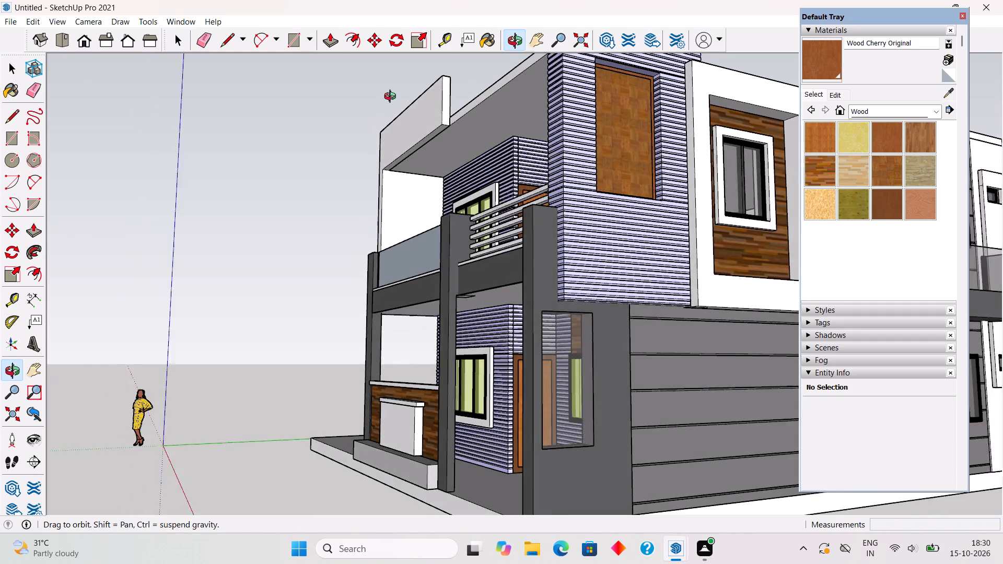
{"action": "middle_click_drag", "start_coordinate": [392, 98], "coordinate": [372, 104]}
{"action": "scroll", "coordinate": [489, 138], "scroll_direction": "up", "scroll_amount": 8}
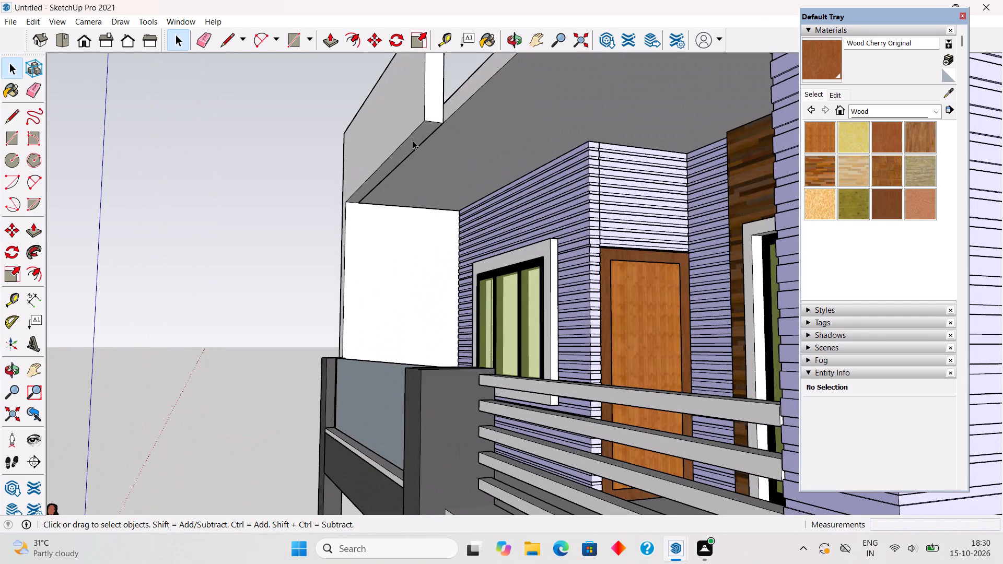
{"action": "triple_click", "coordinate": [413, 140]}
{"action": "scroll", "coordinate": [414, 141], "scroll_direction": "up", "scroll_amount": 2}
{"action": "key", "text": "p"}
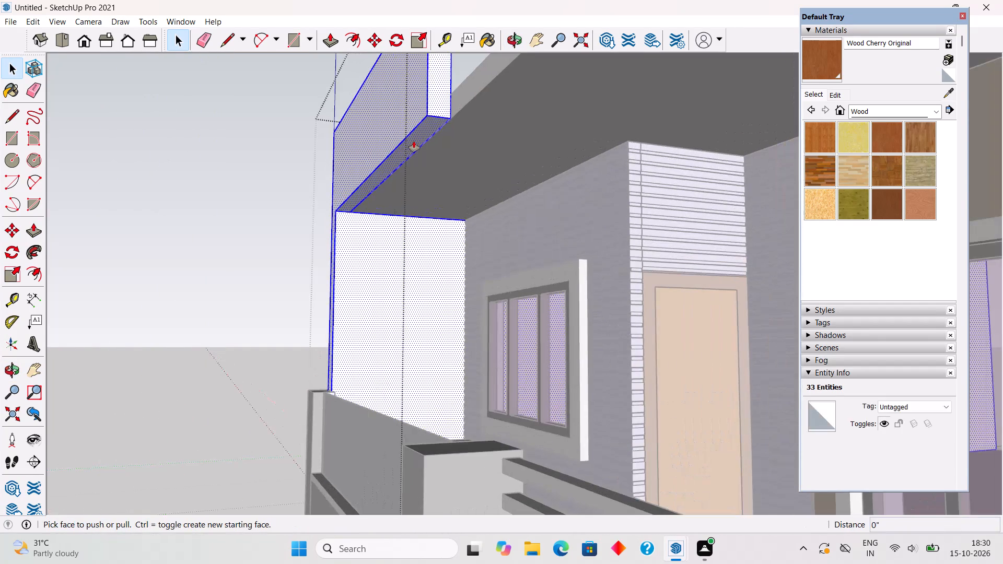
{"action": "left_click", "coordinate": [410, 148]}
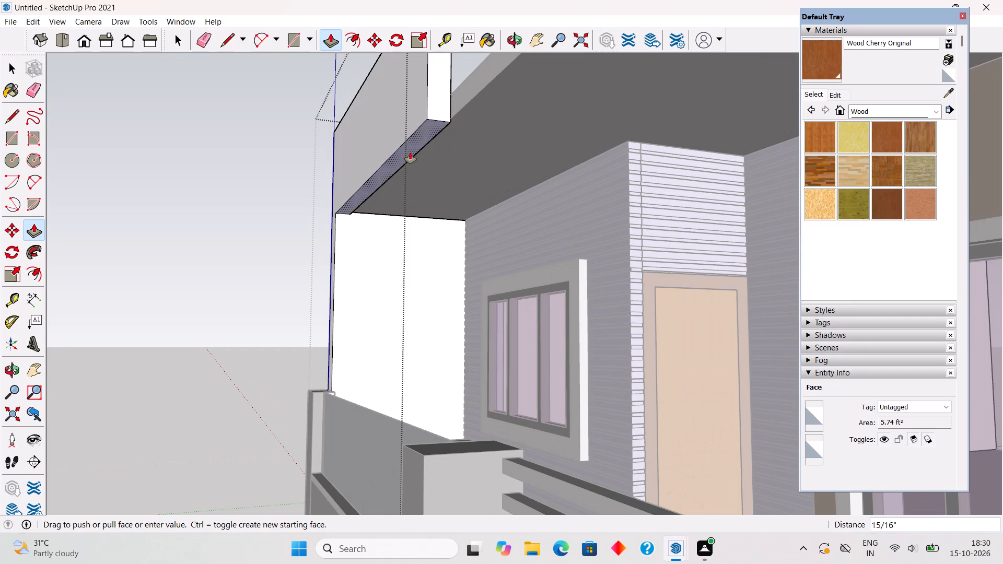
{"action": "key", "text": "1"}
{"action": "key", "text": "shift+quotedbl"}
{"action": "key", "text": "Return"}
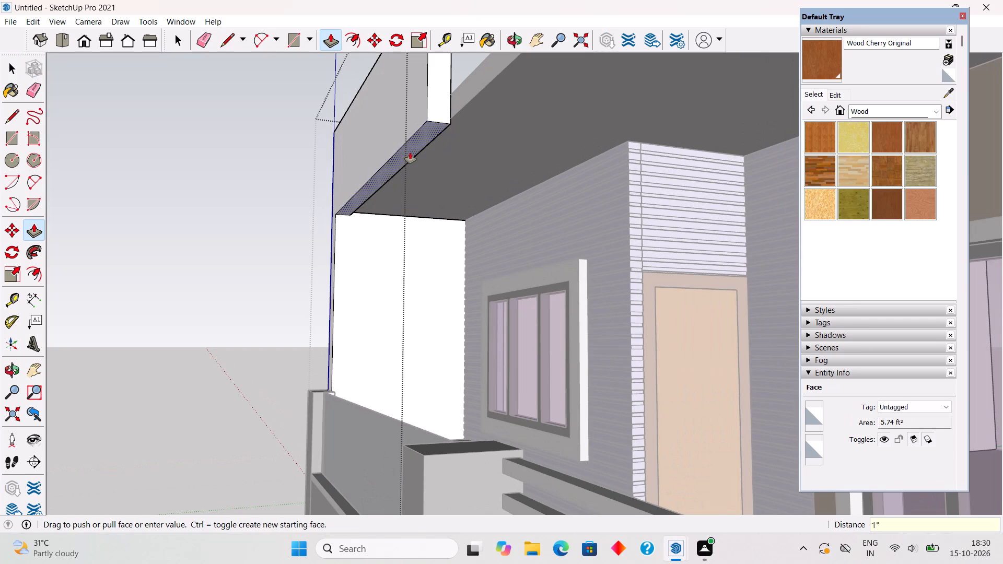
Draw a line about 11' 5 11/16" long across the parapet's inner side at the roof slab's underside, from side wall to free end.
{"action": "middle_click_drag", "start_coordinate": [487, 104], "coordinate": [477, 160]}
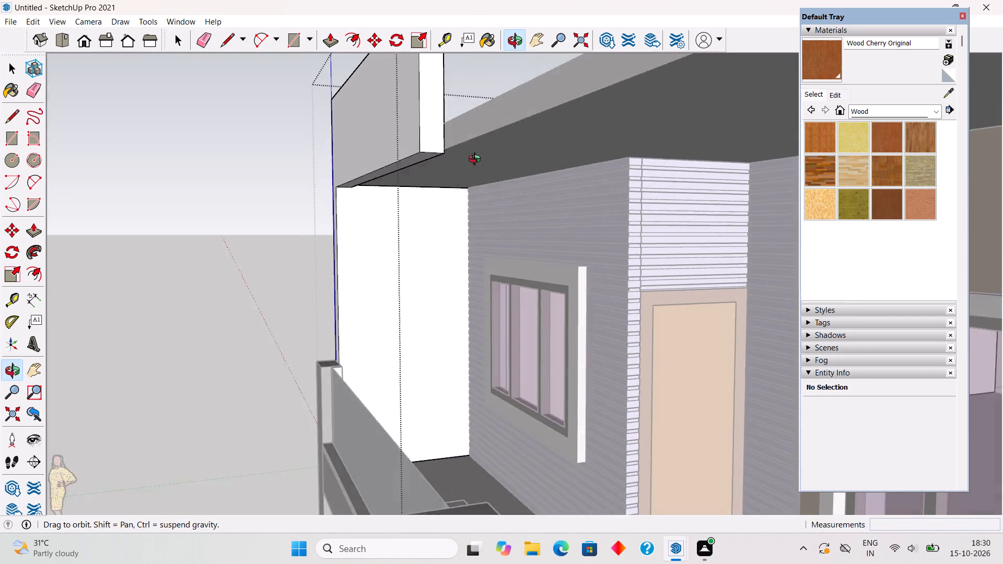
{"action": "middle_click_drag", "start_coordinate": [477, 160], "coordinate": [453, 160]}
{"action": "scroll", "coordinate": [453, 160], "scroll_direction": "up", "scroll_amount": 18}
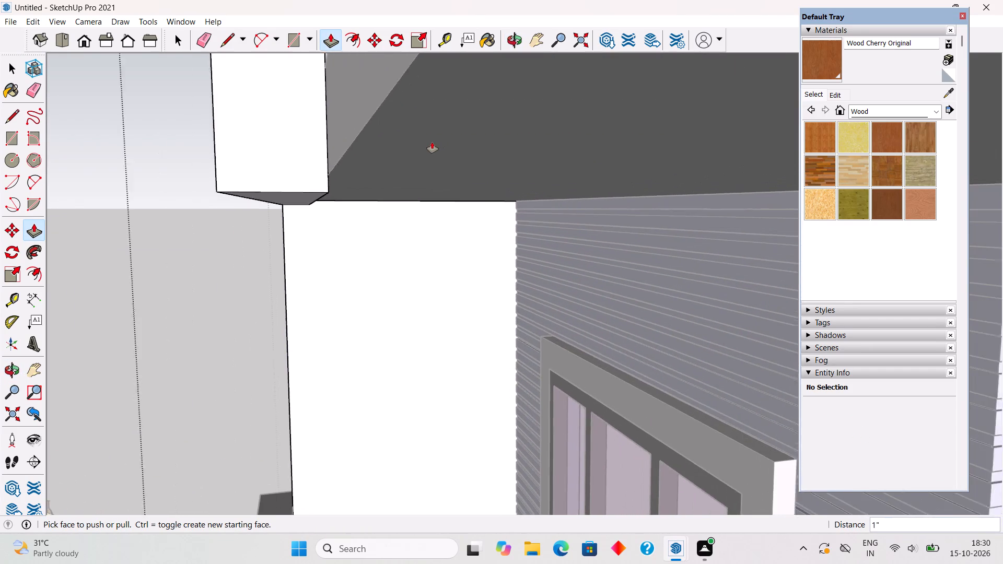
{"action": "scroll", "coordinate": [432, 142], "scroll_direction": "up", "scroll_amount": 19}
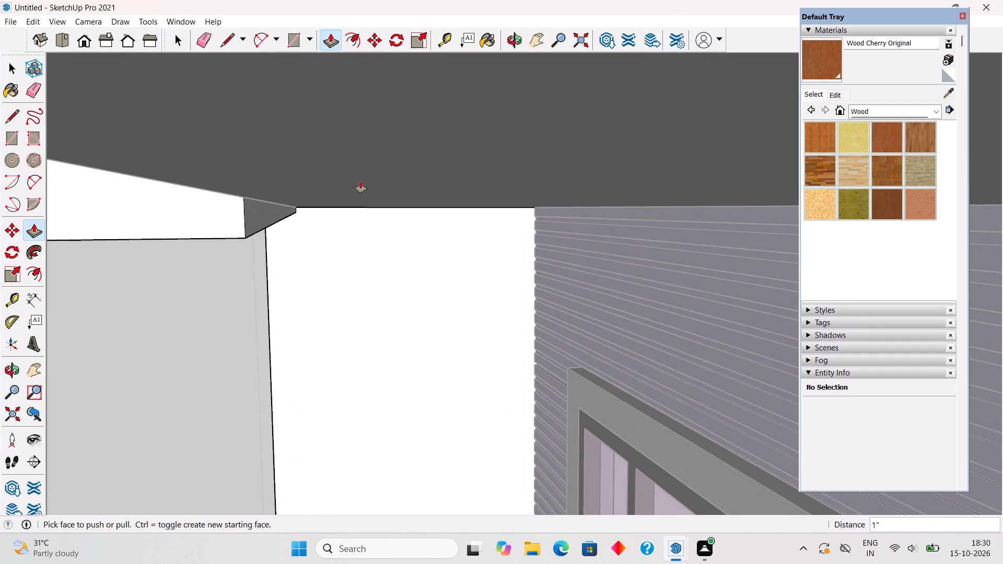
{"action": "key", "text": "l"}
{"action": "scroll", "coordinate": [312, 207], "scroll_direction": "up", "scroll_amount": 6}
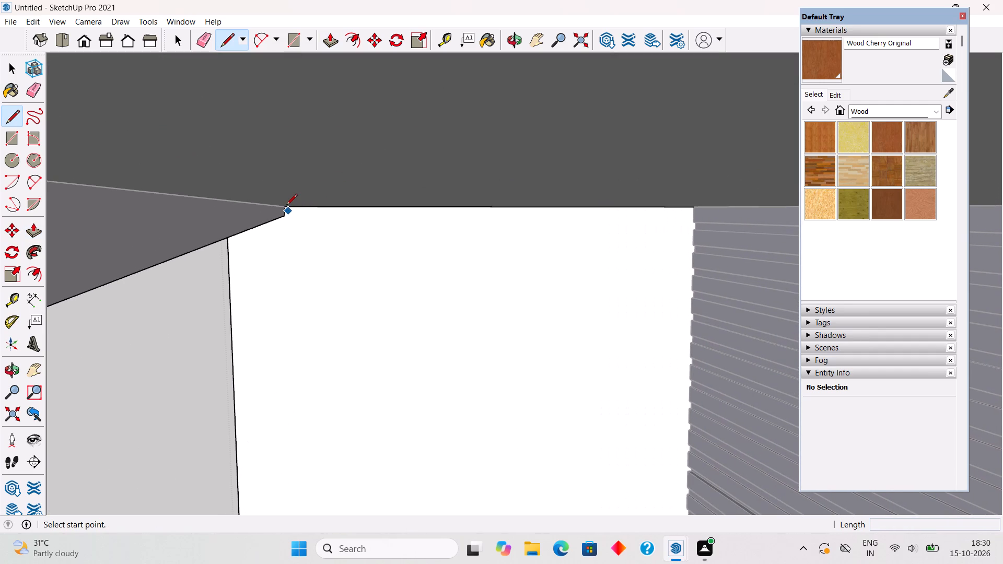
{"action": "left_click", "coordinate": [286, 206]}
{"action": "scroll", "coordinate": [239, 225], "scroll_direction": "down", "scroll_amount": 17}
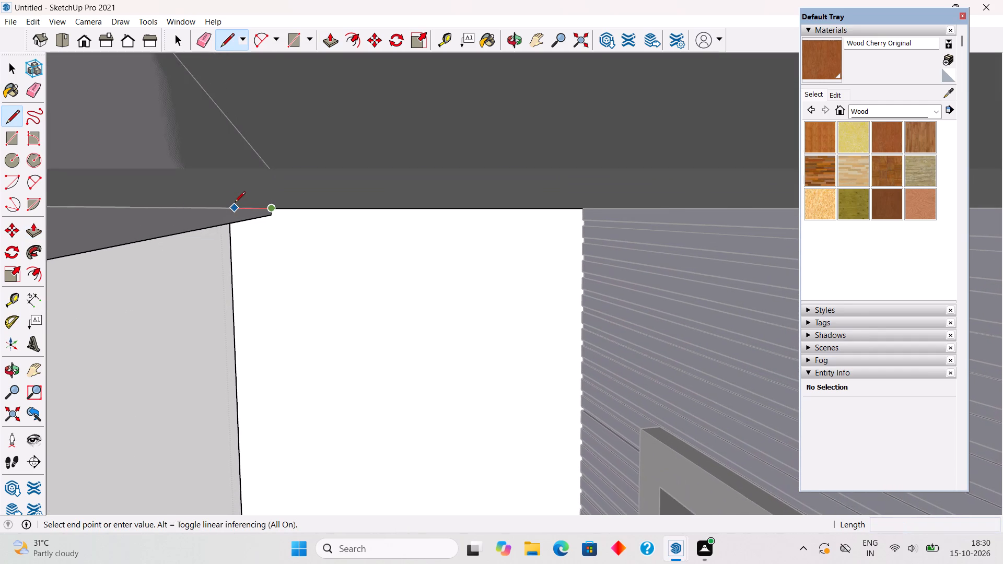
{"action": "scroll", "coordinate": [235, 203], "scroll_direction": "down", "scroll_amount": 20}
{"action": "scroll", "coordinate": [235, 203], "scroll_direction": "down", "scroll_amount": 10}
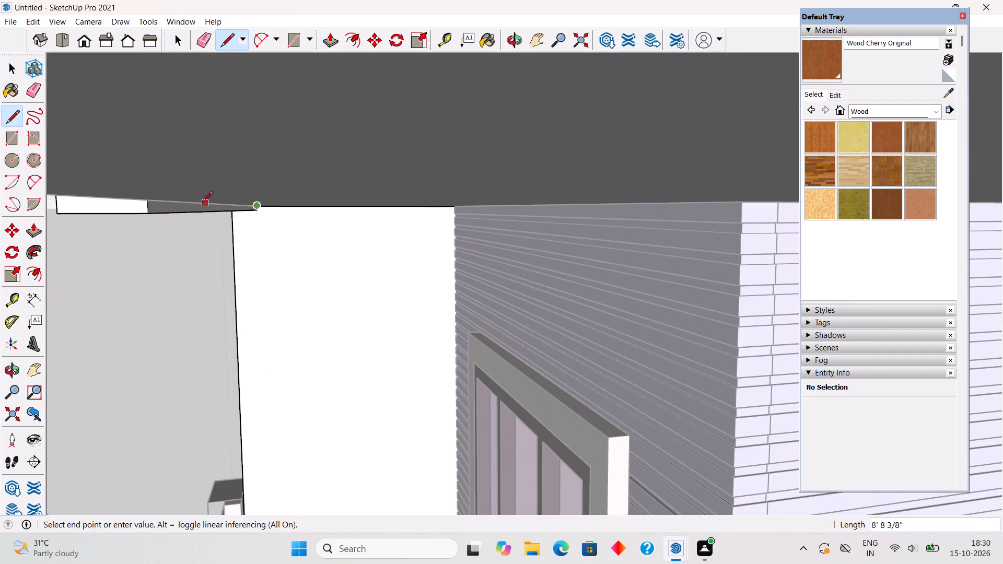
{"action": "left_click", "coordinate": [149, 204]}
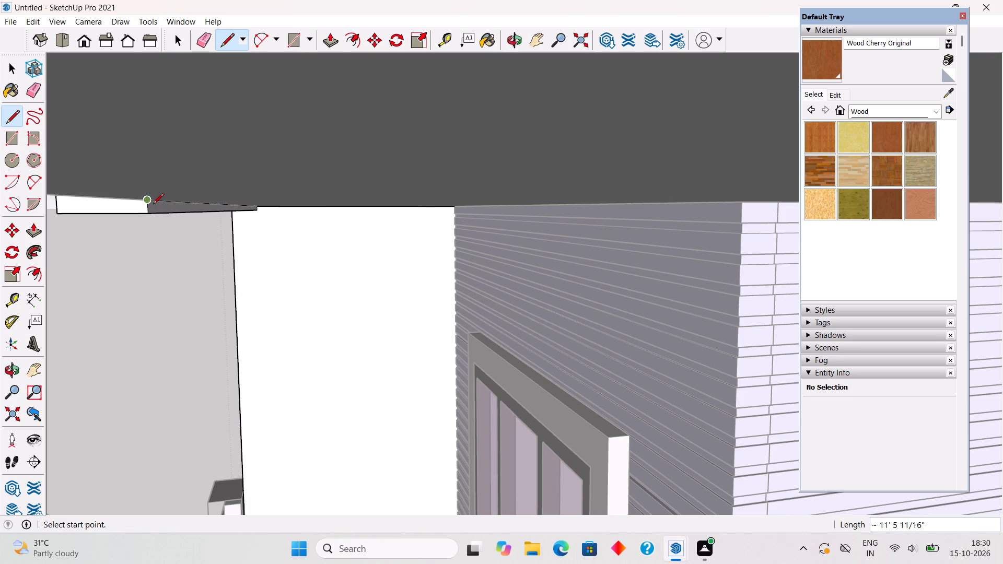
Push/Pull the narrow strip below the drawn line inward about 4' 8 1/2" under the roof slab, up to the clad wall's corner.
{"action": "key", "text": "p"}
{"action": "left_click", "coordinate": [162, 205]}
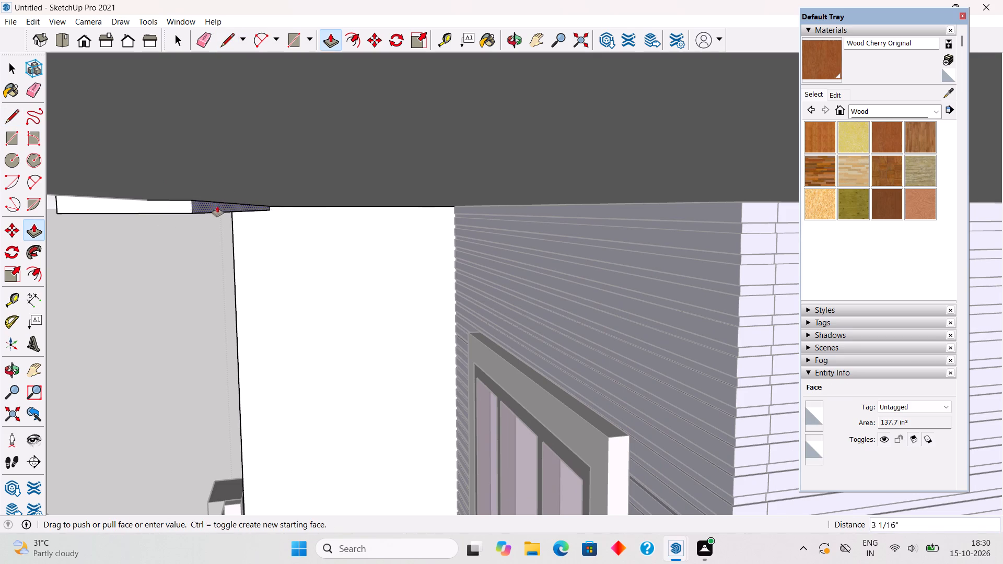
{"action": "left_click", "coordinate": [752, 217]}
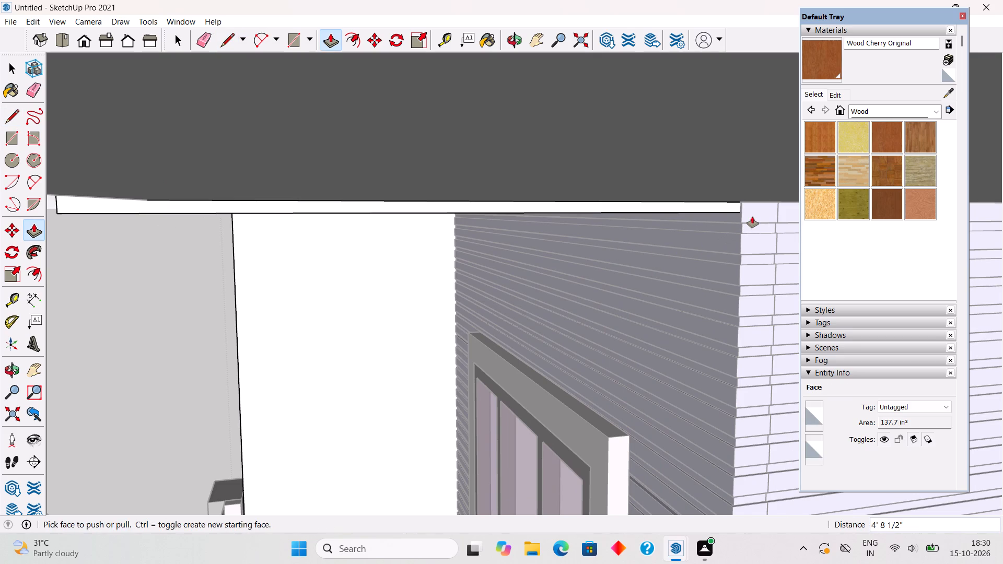
{"action": "key", "text": "space"}
{"action": "scroll", "coordinate": [752, 217], "scroll_direction": "down", "scroll_amount": 17}
{"action": "left_click", "coordinate": [697, 116]}
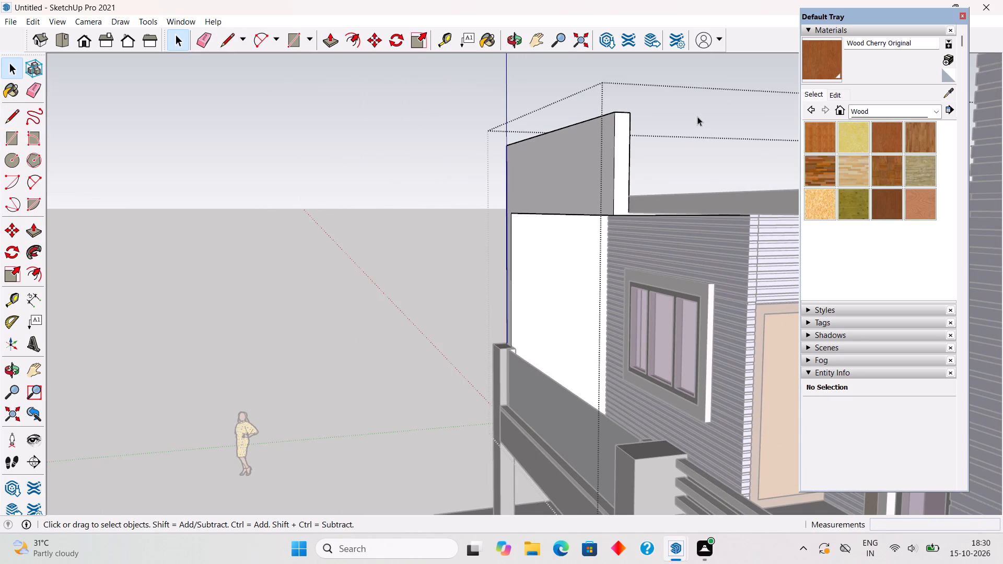
Examine the new soffit and the parapet from below, from the front and from above the roof slab.
{"action": "middle_click_drag", "start_coordinate": [671, 144], "coordinate": [725, 96]}
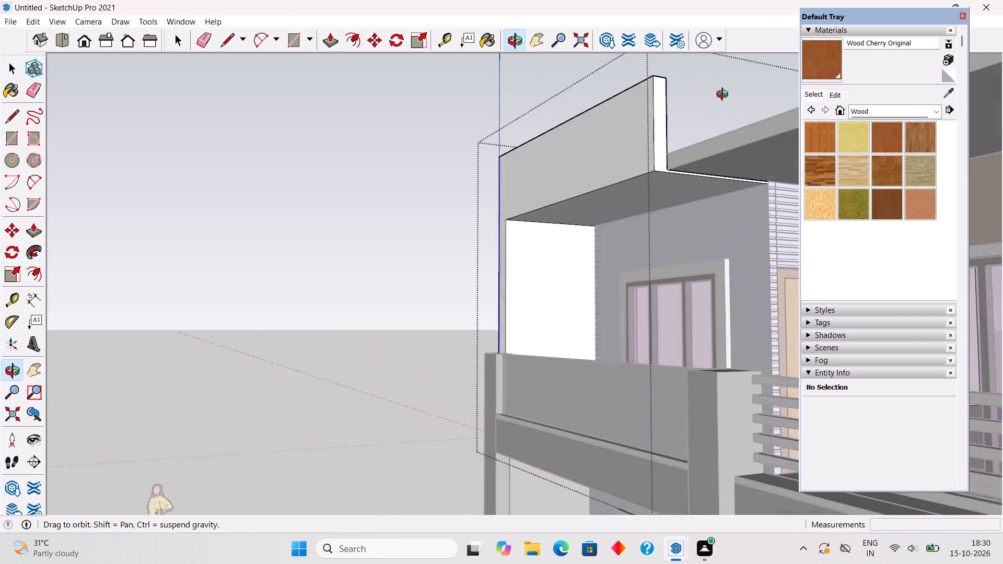
{"action": "middle_click_drag", "start_coordinate": [725, 96], "coordinate": [748, 94]}
{"action": "scroll", "coordinate": [748, 94], "scroll_direction": "down", "scroll_amount": 4}
{"action": "scroll", "coordinate": [691, 150], "scroll_direction": "down", "scroll_amount": 5}
{"action": "middle_click_drag", "start_coordinate": [628, 204], "coordinate": [833, 159]}
{"action": "scroll", "coordinate": [713, 130], "scroll_direction": "up", "scroll_amount": 5}
{"action": "middle_click_drag", "start_coordinate": [669, 184], "coordinate": [762, 277]}
{"action": "scroll", "coordinate": [757, 302], "scroll_direction": "up", "scroll_amount": 1}
{"action": "scroll", "coordinate": [704, 202], "scroll_direction": "up", "scroll_amount": 4}
{"action": "left_click", "coordinate": [682, 122]}
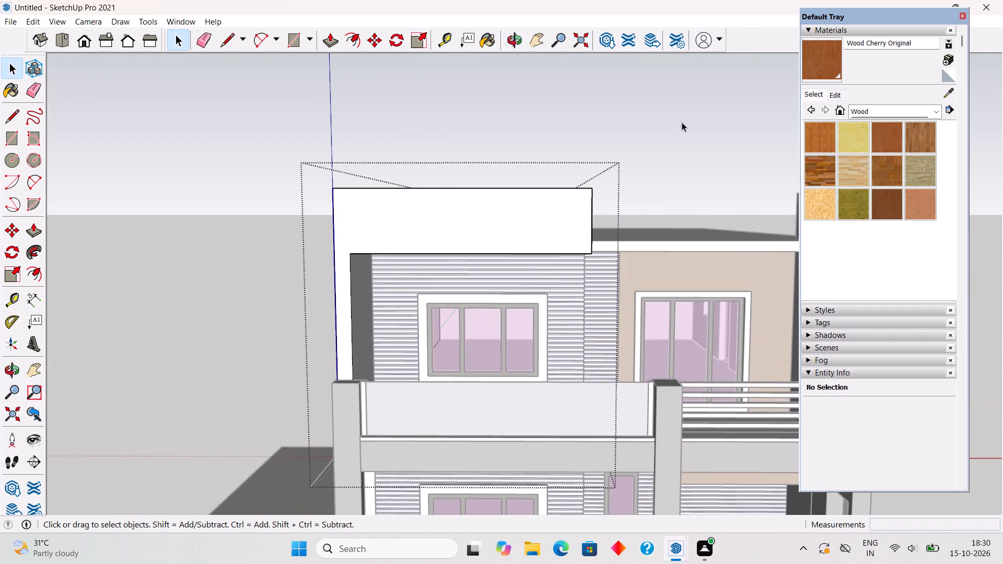
{"action": "middle_click_drag", "start_coordinate": [667, 205], "coordinate": [612, 318]}
{"action": "scroll", "coordinate": [612, 318], "scroll_direction": "up", "scroll_amount": 1}
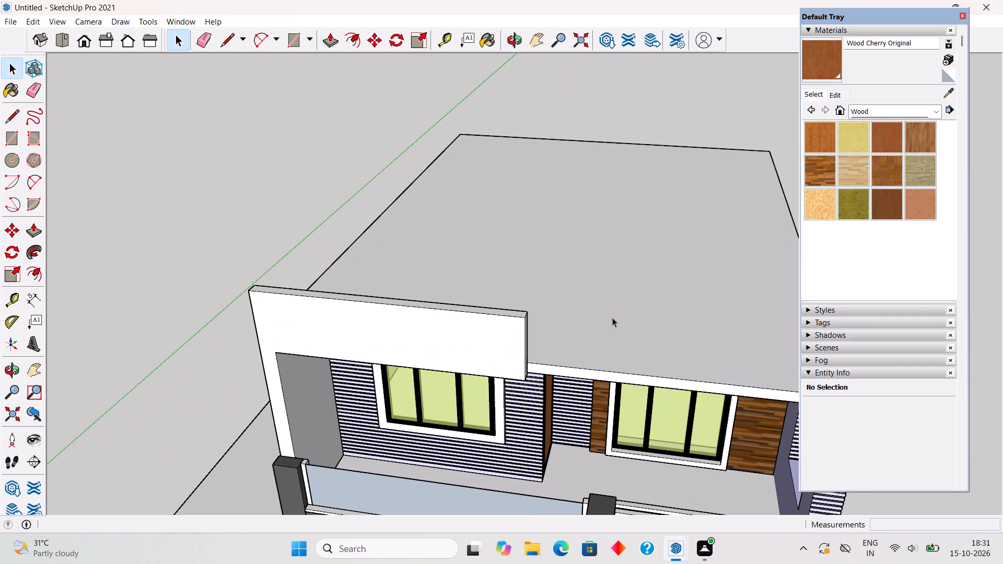
Open the parapet's group and draw a square about 9 13/16" per side on its front face near the side-wall end.
{"action": "middle_click_drag", "start_coordinate": [406, 324], "coordinate": [508, 239]}
{"action": "scroll", "coordinate": [509, 241], "scroll_direction": "up", "scroll_amount": 1}
{"action": "triple_click", "coordinate": [509, 241]}
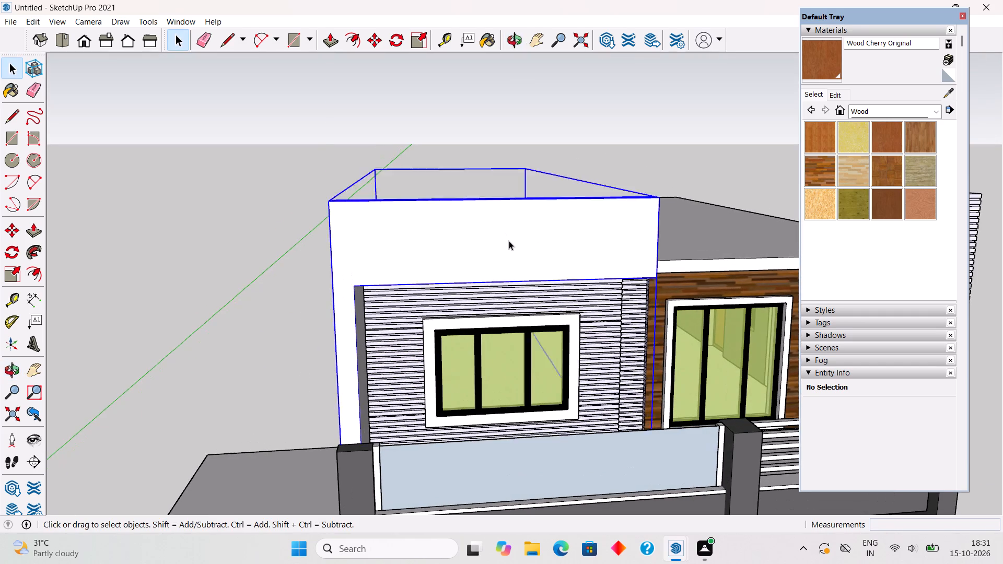
{"action": "key", "text": "r"}
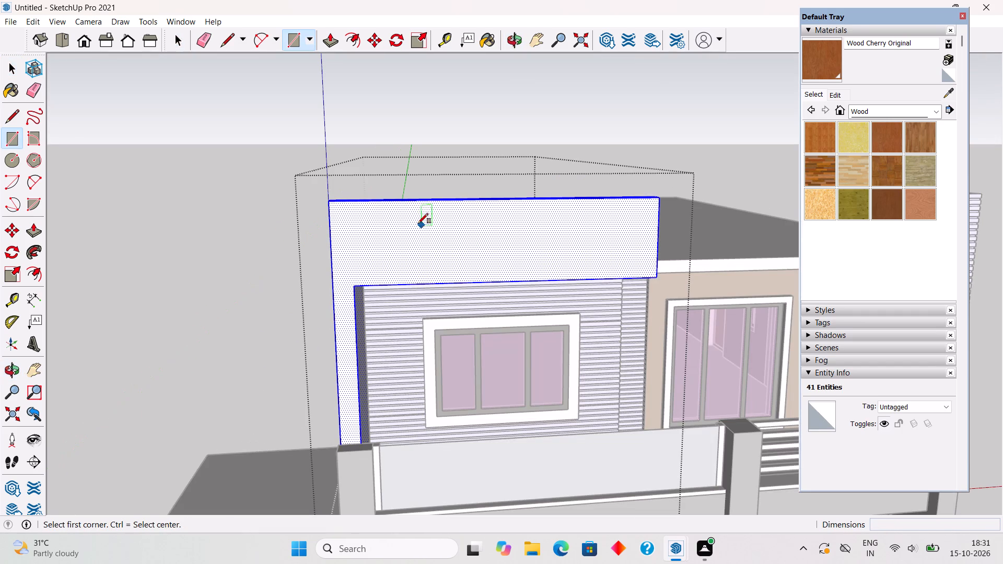
{"action": "left_click", "coordinate": [382, 229]}
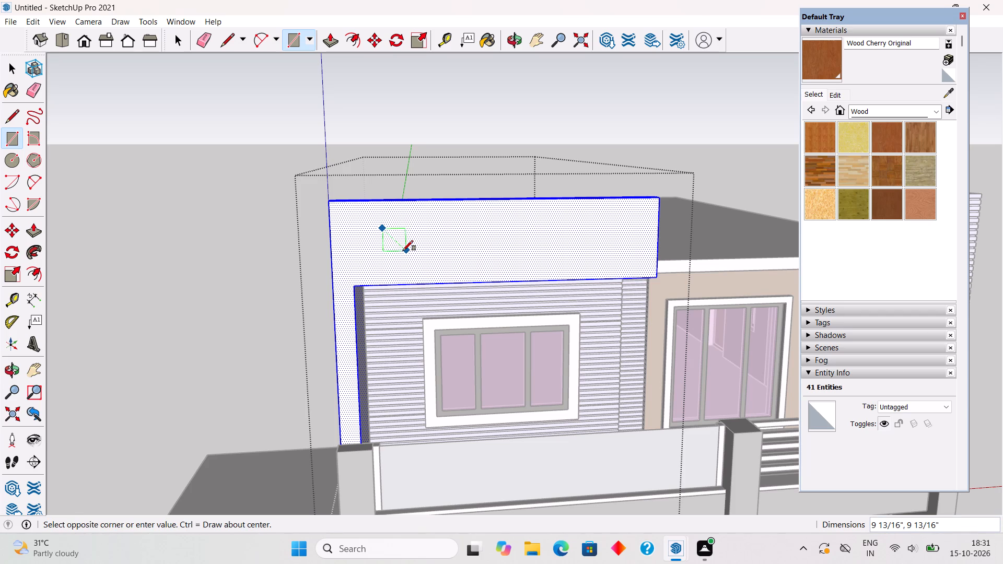
{"action": "left_click", "coordinate": [403, 251]}
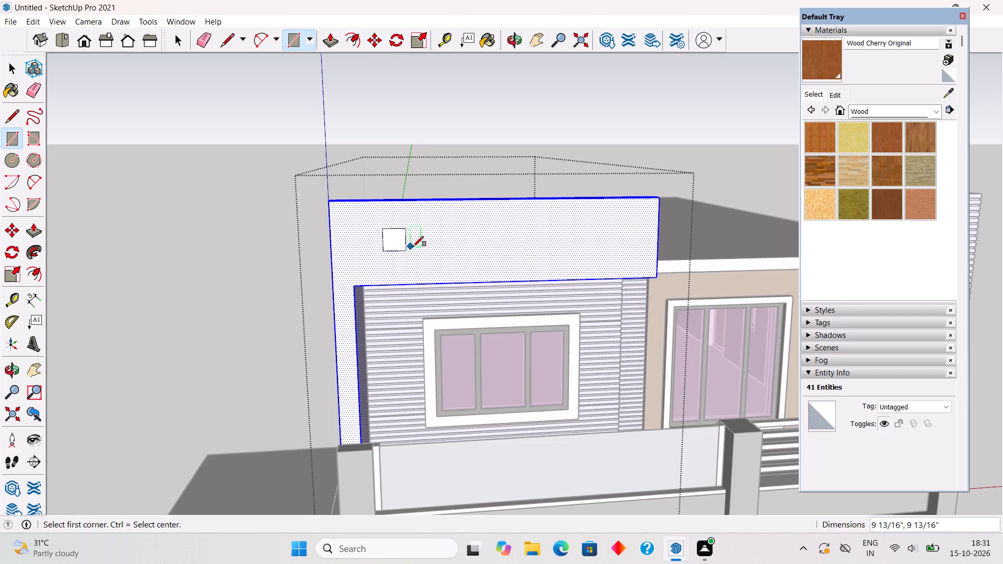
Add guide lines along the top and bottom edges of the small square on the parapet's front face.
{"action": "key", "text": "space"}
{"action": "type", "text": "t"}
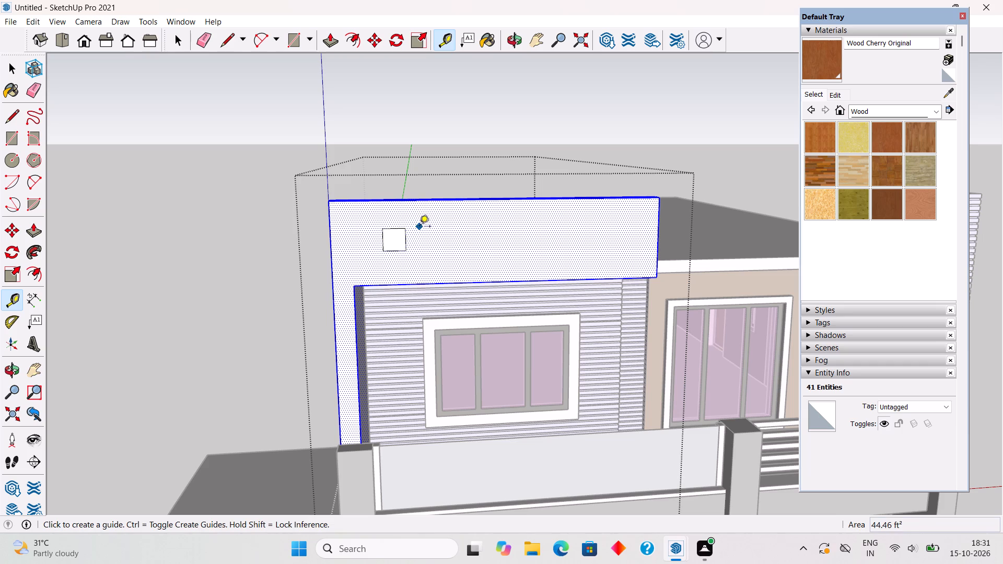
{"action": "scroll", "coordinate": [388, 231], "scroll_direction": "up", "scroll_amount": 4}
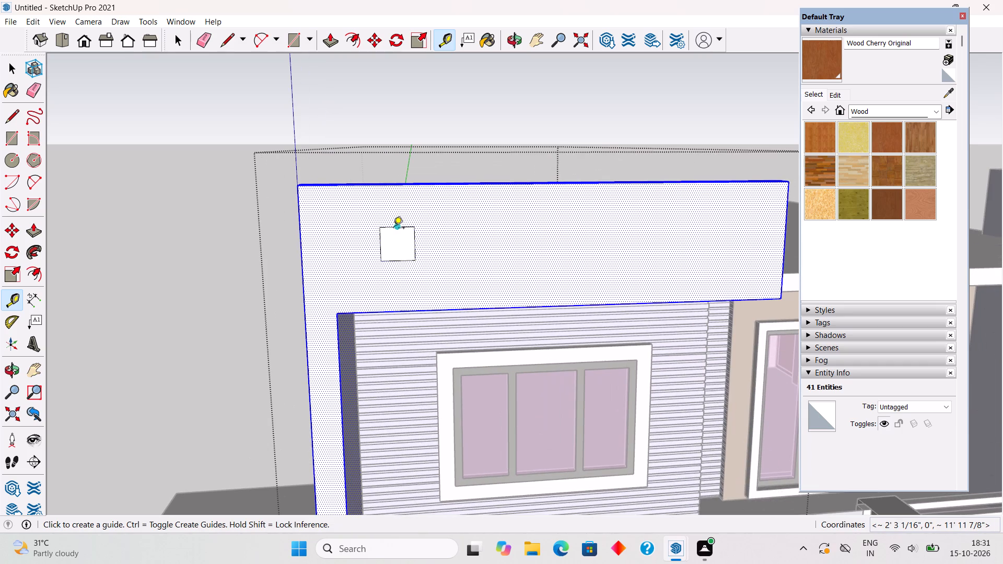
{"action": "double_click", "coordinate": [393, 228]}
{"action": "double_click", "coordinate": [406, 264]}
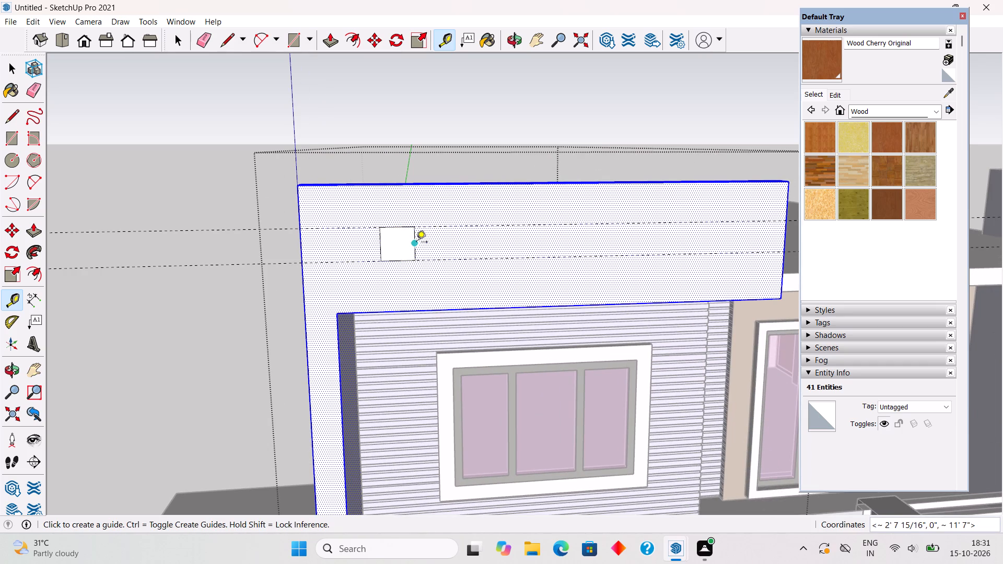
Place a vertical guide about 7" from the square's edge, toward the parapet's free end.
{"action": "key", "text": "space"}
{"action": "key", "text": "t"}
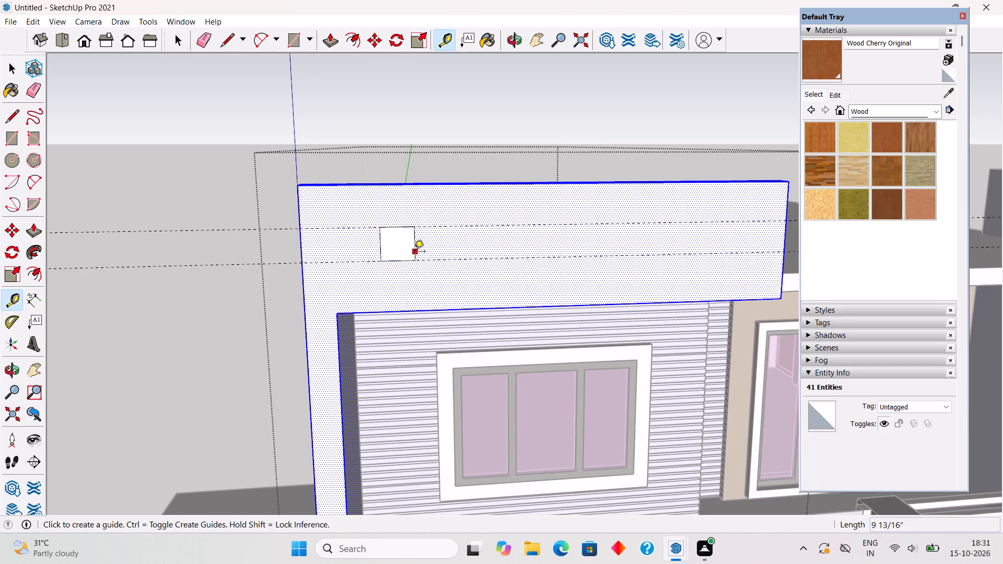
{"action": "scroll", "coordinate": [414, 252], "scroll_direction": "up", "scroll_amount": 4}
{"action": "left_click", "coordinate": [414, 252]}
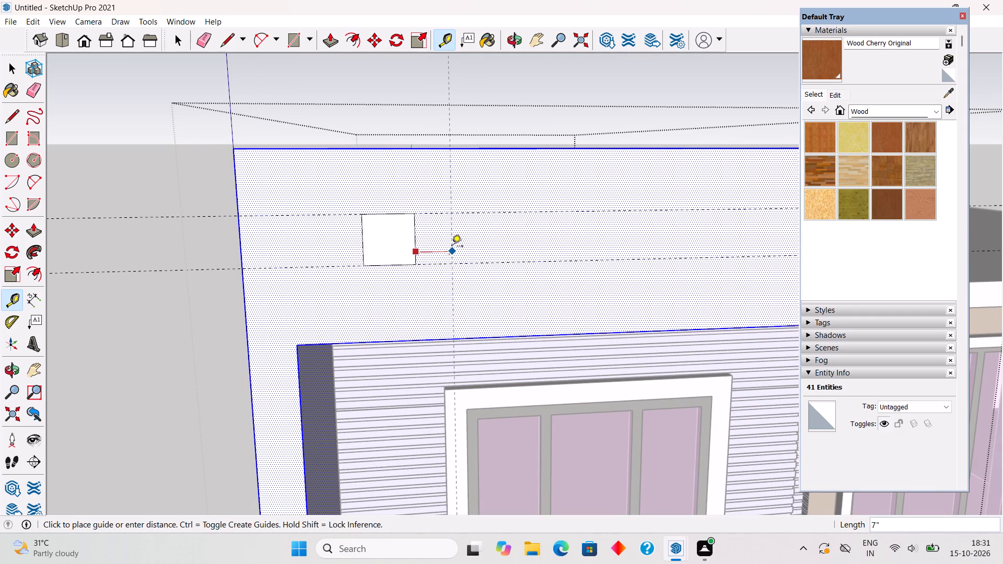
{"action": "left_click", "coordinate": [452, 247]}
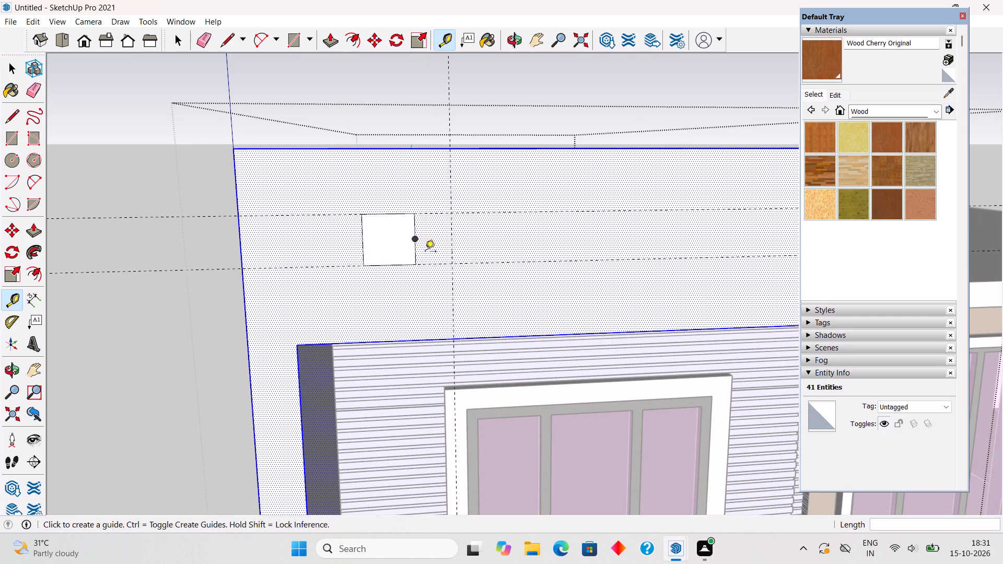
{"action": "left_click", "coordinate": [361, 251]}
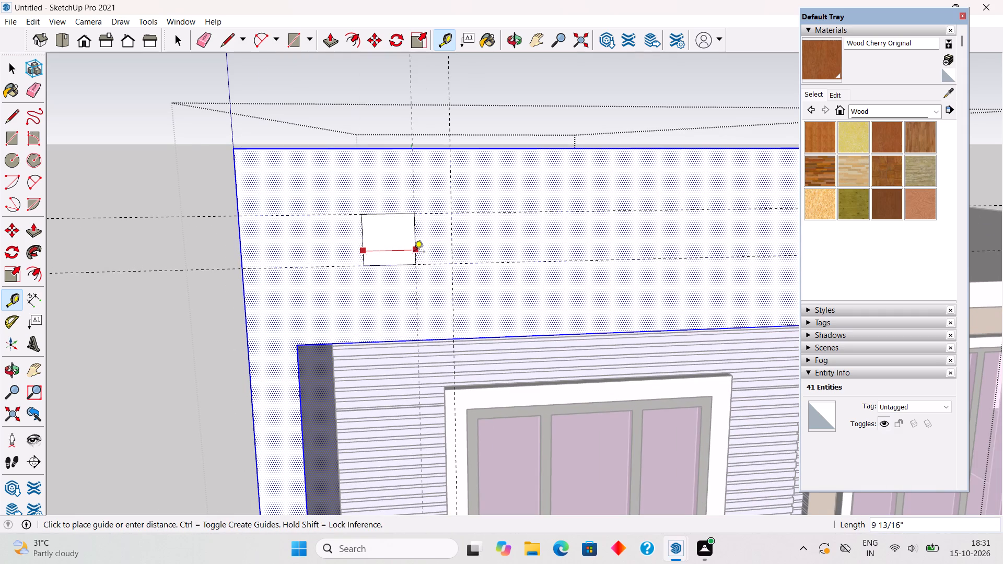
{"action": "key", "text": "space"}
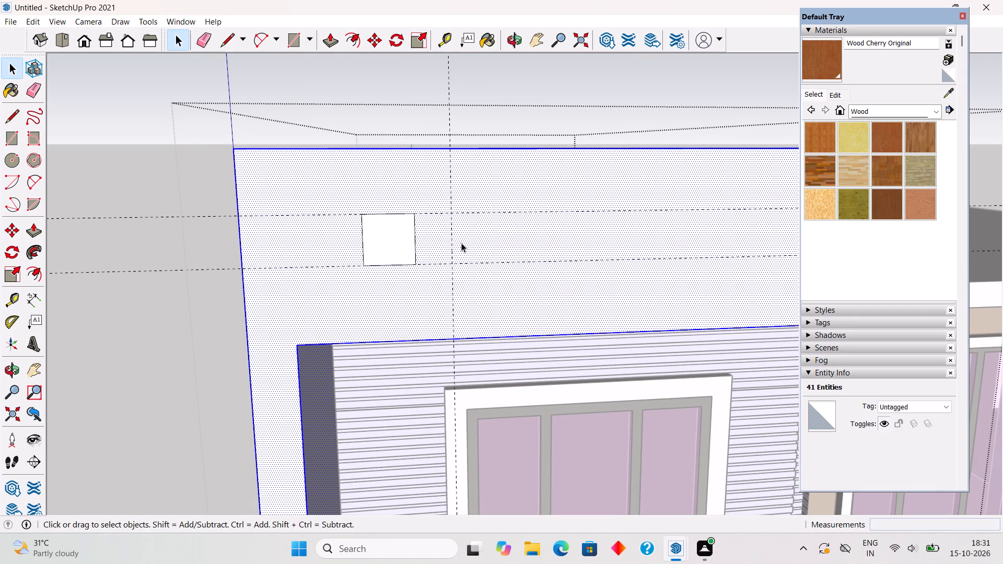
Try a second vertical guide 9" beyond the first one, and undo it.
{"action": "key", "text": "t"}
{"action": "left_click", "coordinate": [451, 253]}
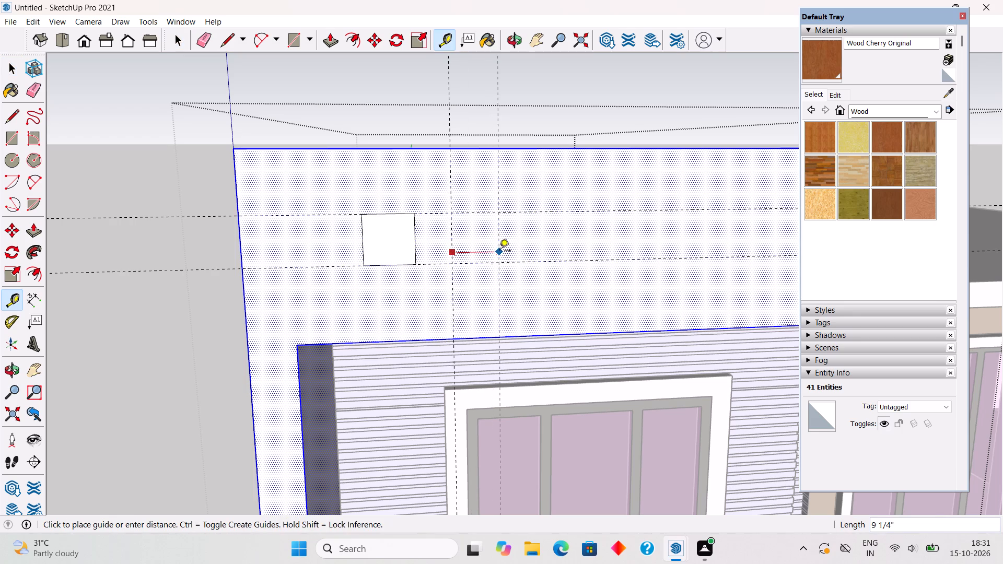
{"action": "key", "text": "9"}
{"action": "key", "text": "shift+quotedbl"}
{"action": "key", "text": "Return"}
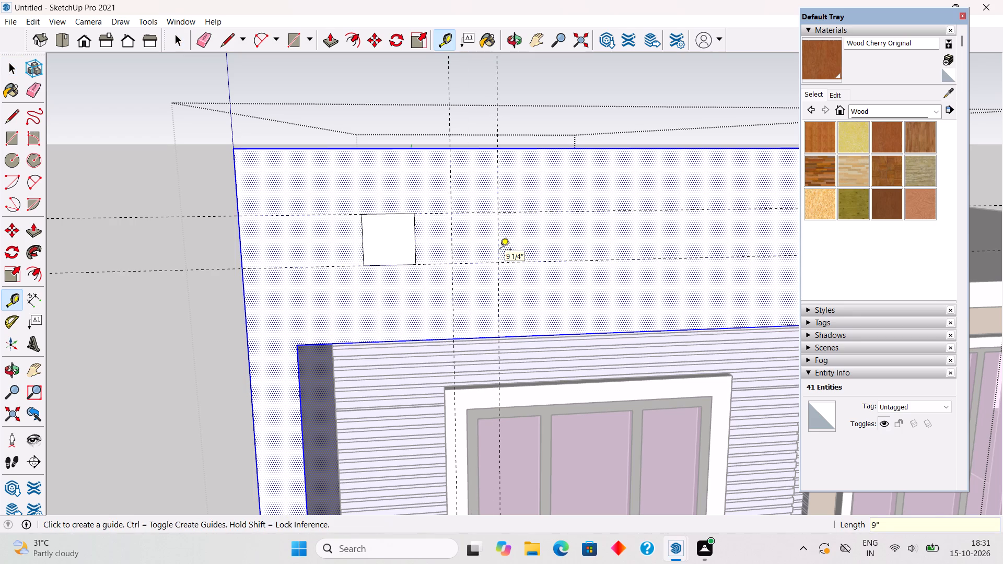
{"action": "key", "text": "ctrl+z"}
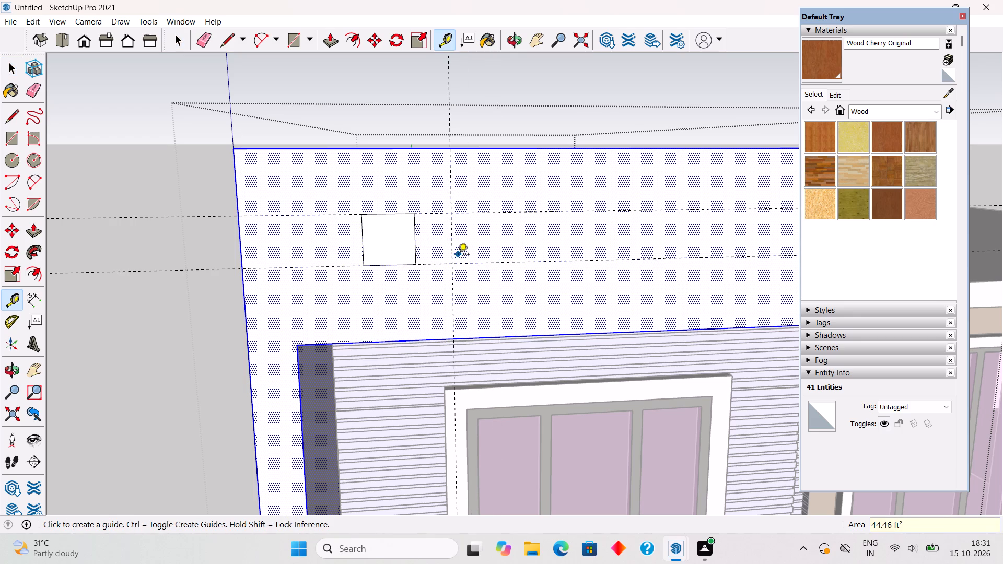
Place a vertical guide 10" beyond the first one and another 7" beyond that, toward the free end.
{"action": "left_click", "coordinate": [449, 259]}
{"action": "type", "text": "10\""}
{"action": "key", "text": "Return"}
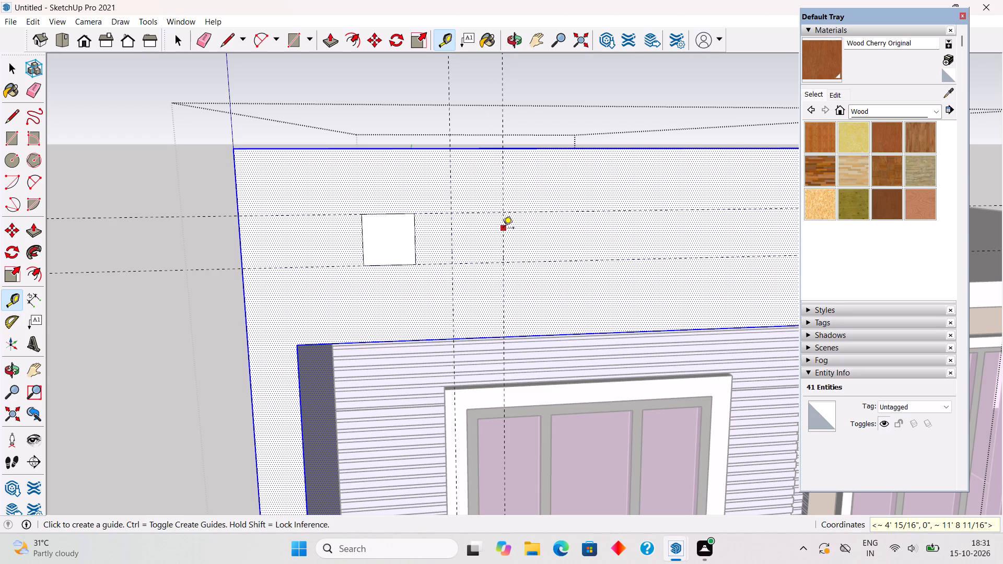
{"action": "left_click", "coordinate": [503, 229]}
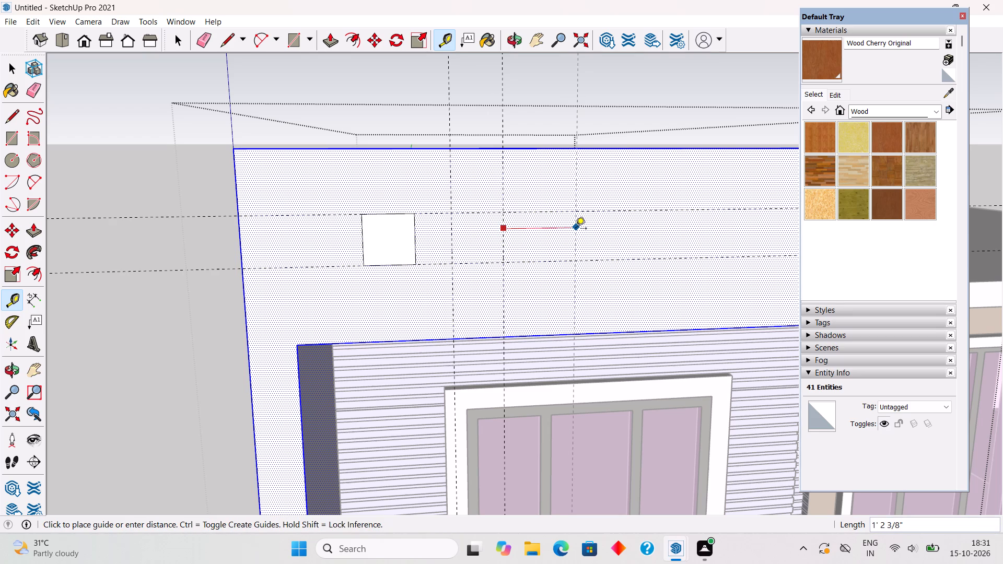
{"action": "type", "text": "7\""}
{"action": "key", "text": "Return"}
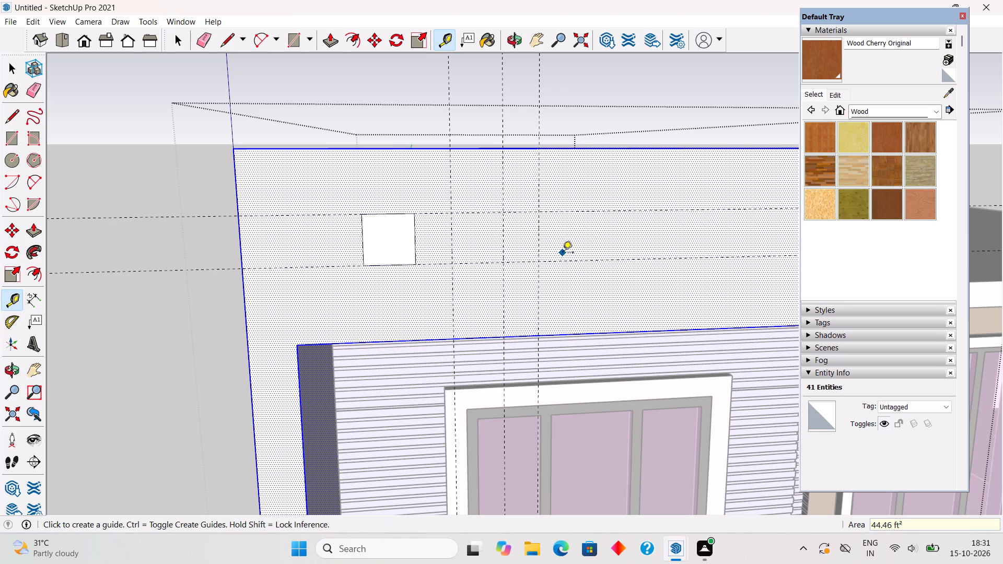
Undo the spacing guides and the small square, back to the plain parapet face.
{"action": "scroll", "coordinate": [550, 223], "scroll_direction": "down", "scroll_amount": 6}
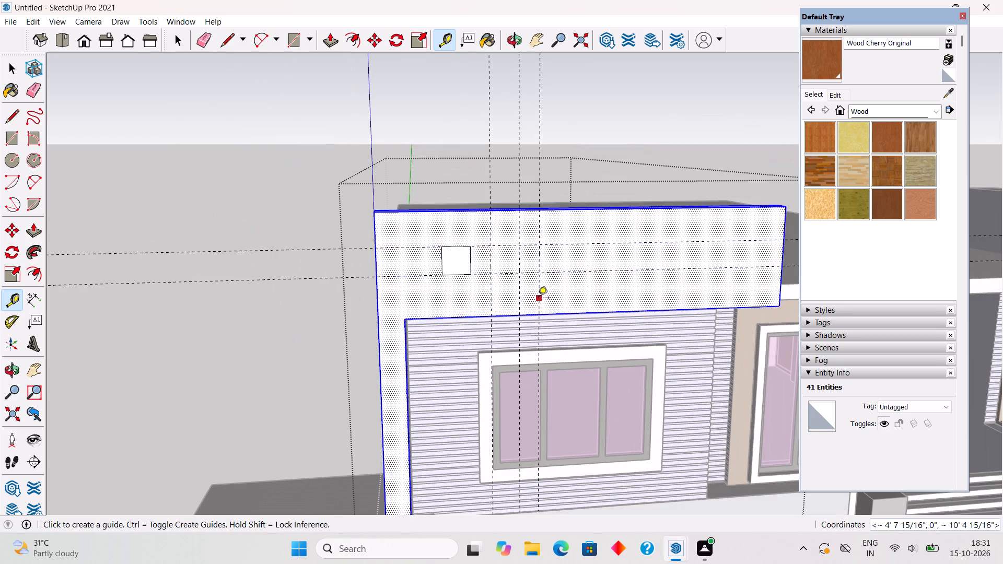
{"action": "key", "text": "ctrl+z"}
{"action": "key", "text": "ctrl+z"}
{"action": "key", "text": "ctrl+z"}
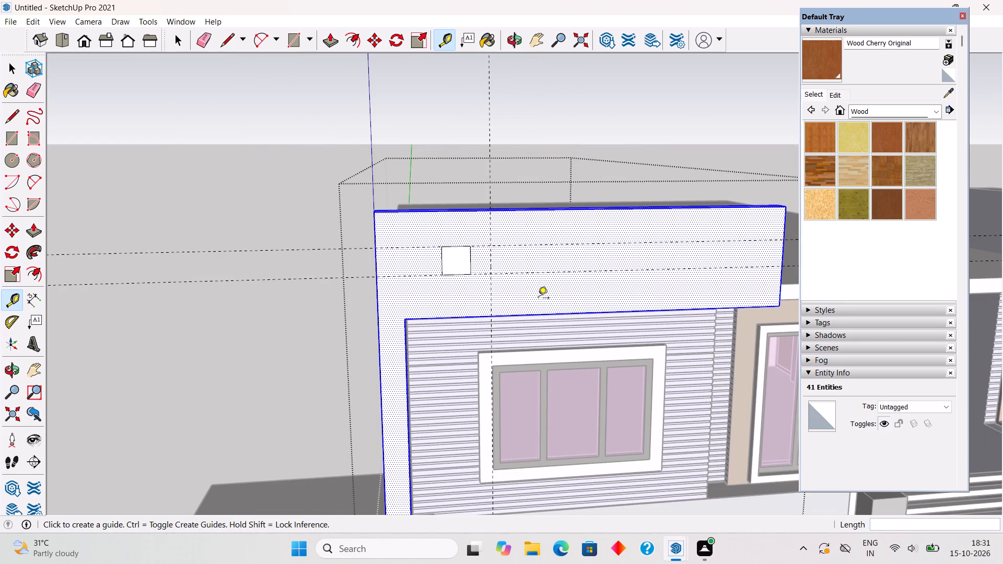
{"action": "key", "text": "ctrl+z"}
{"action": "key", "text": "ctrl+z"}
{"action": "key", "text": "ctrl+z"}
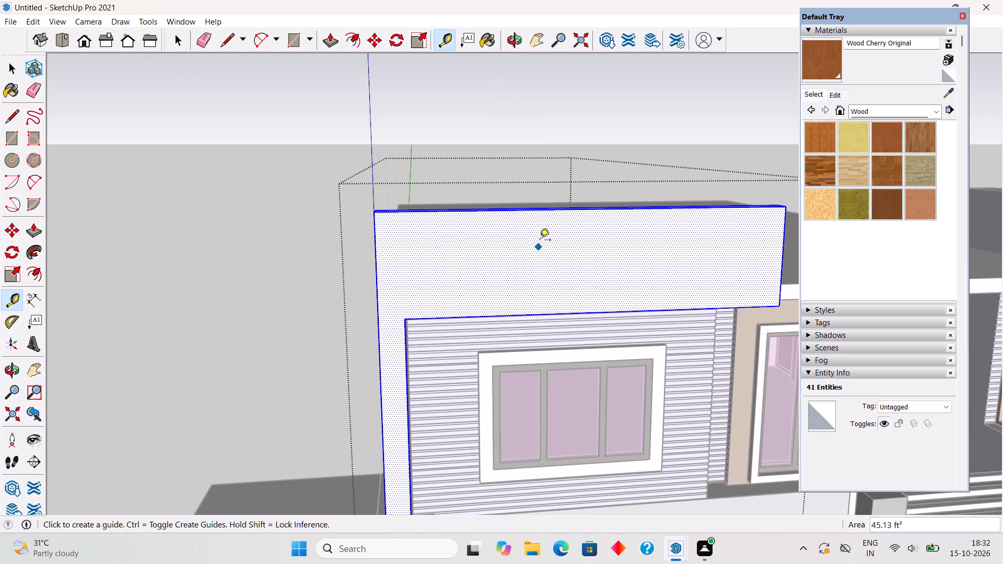
Place horizontal guides on the parapet face 8" below its top edge and 1.5' above its lower edge.
{"action": "scroll", "coordinate": [541, 225], "scroll_direction": "up", "scroll_amount": 2}
{"action": "left_click", "coordinate": [547, 208]}
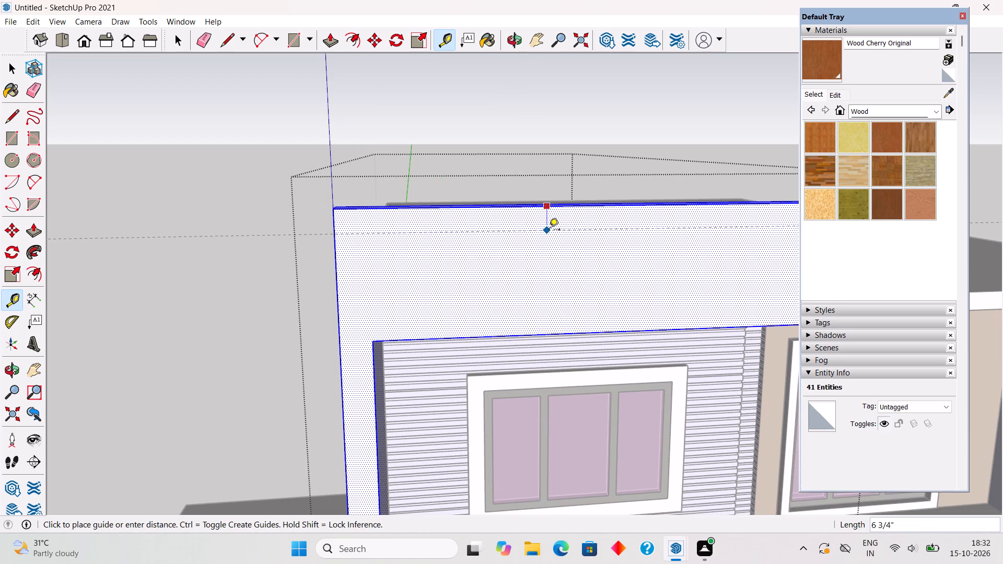
{"action": "type", "text": "8\""}
{"action": "key", "text": "Return"}
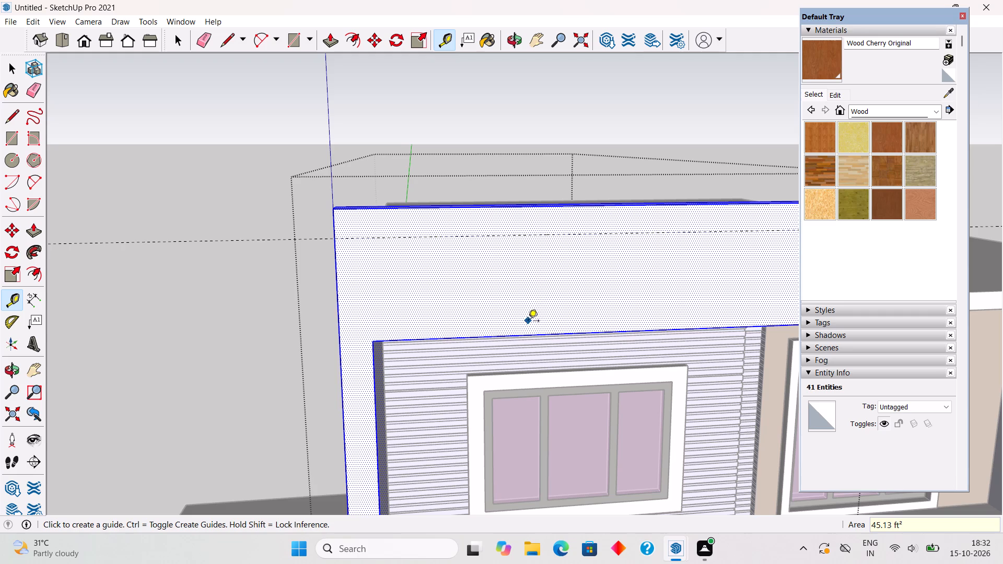
{"action": "left_click", "coordinate": [527, 335]}
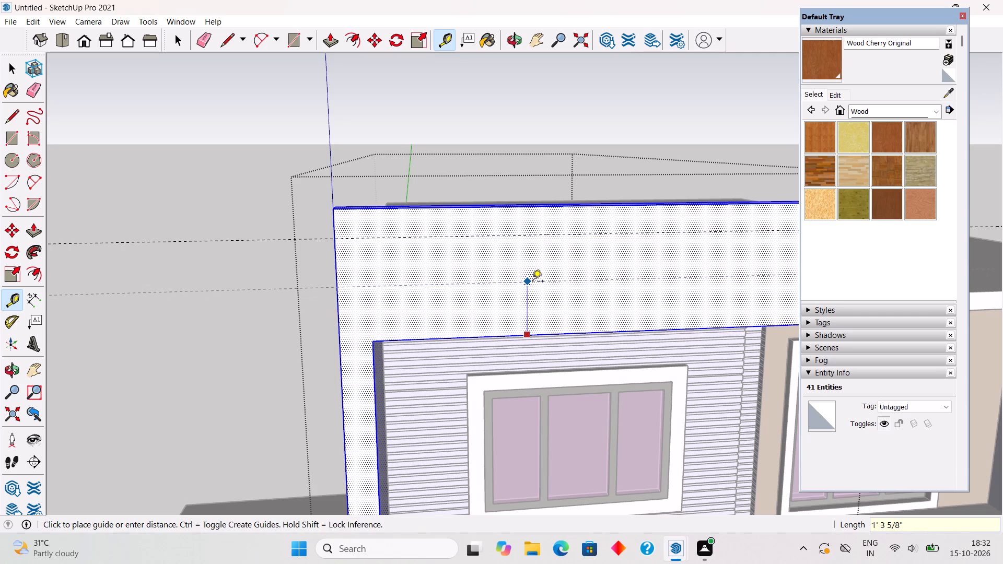
{"action": "type", "text": "1.5'"}
{"action": "key", "text": "Return"}
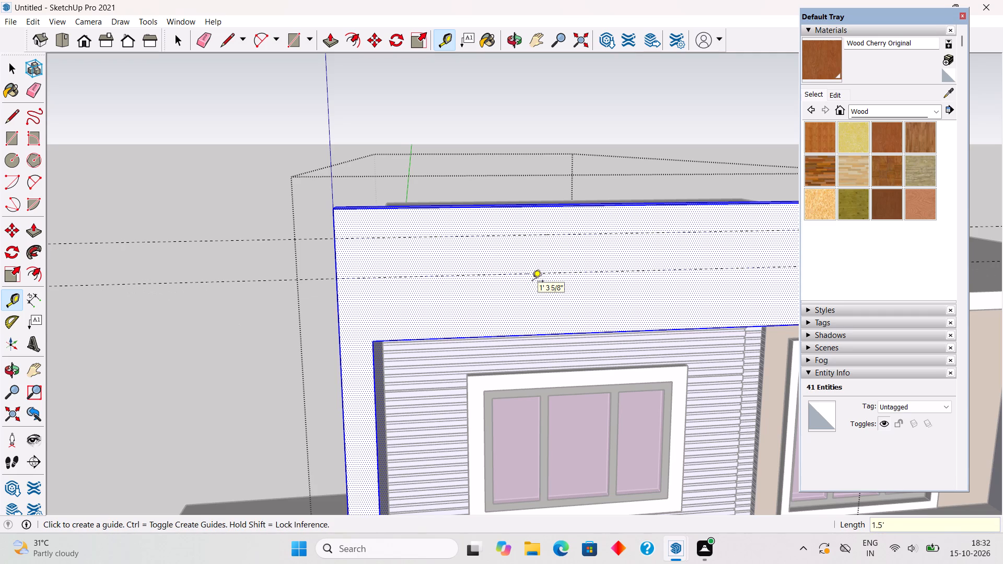
{"action": "scroll", "coordinate": [522, 258], "scroll_direction": "down", "scroll_amount": 4}
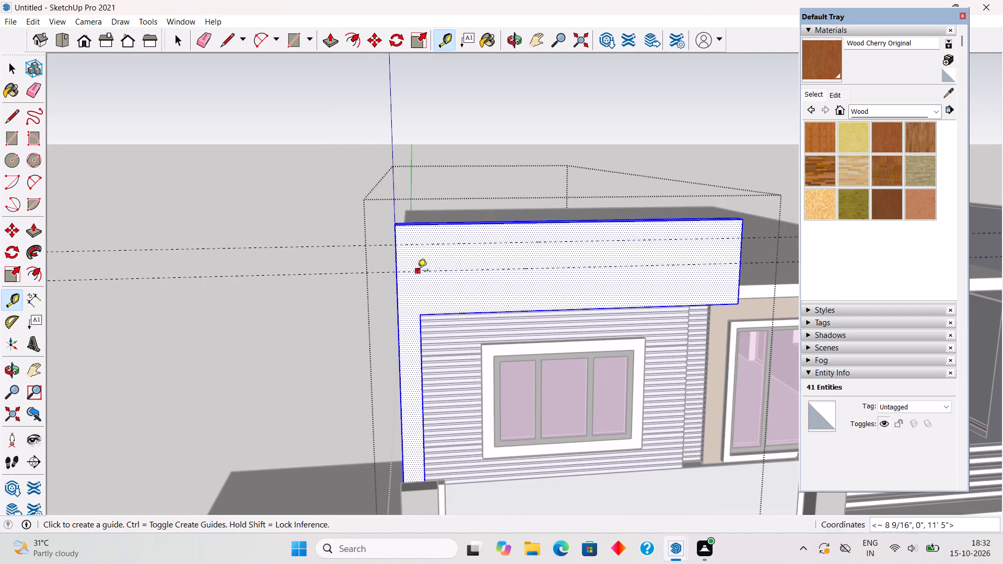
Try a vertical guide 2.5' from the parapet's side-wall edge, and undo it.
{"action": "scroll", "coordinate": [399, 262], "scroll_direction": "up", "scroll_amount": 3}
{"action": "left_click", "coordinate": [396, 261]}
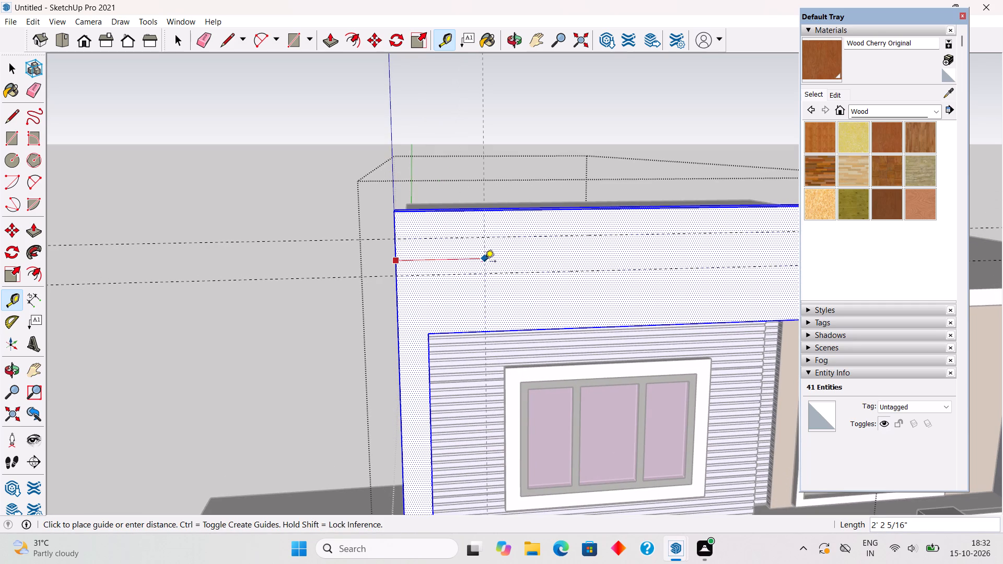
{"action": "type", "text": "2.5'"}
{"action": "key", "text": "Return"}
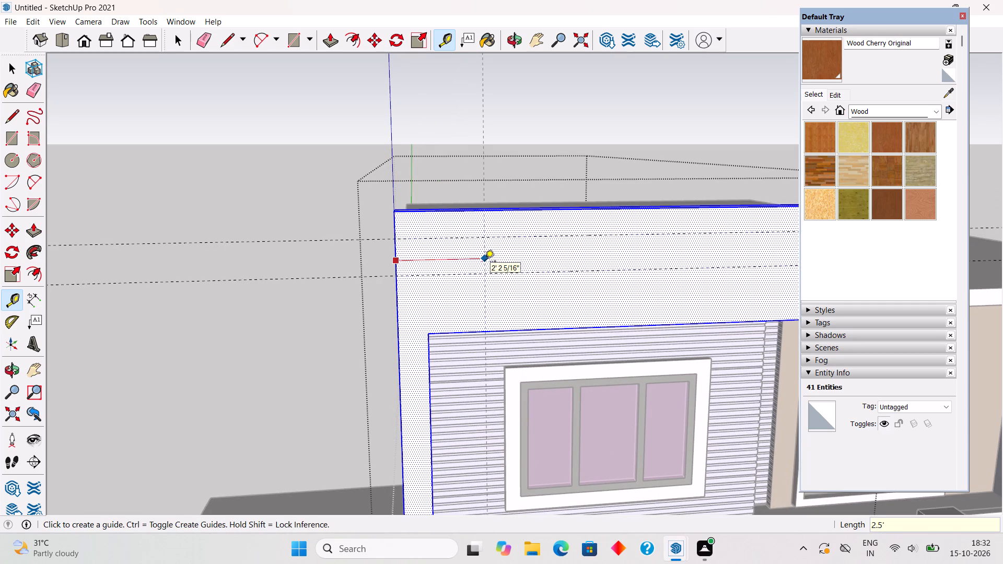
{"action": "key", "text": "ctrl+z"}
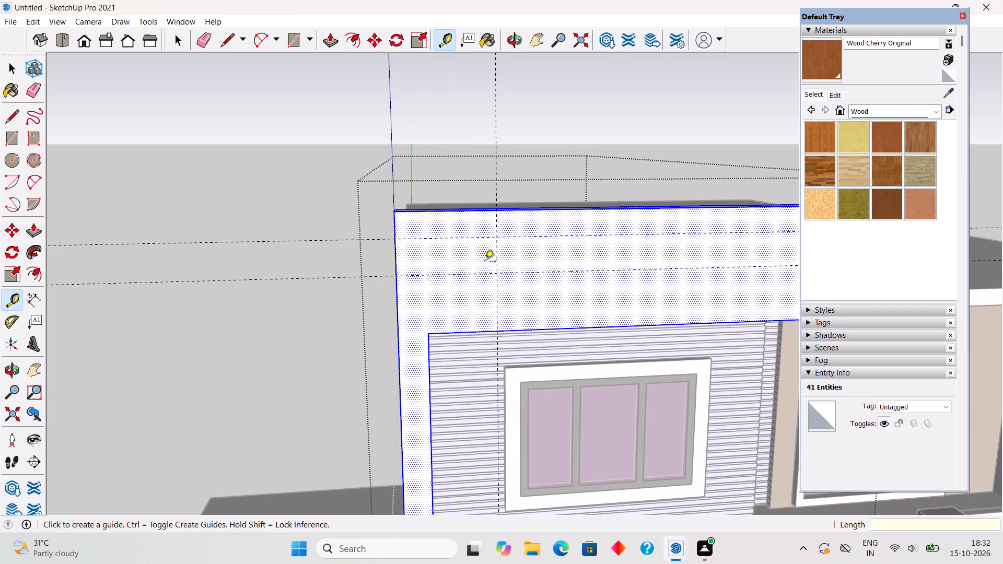
Place a vertical guide 2.3' in from the parapet's side-wall edge.
{"action": "left_click", "coordinate": [398, 257]}
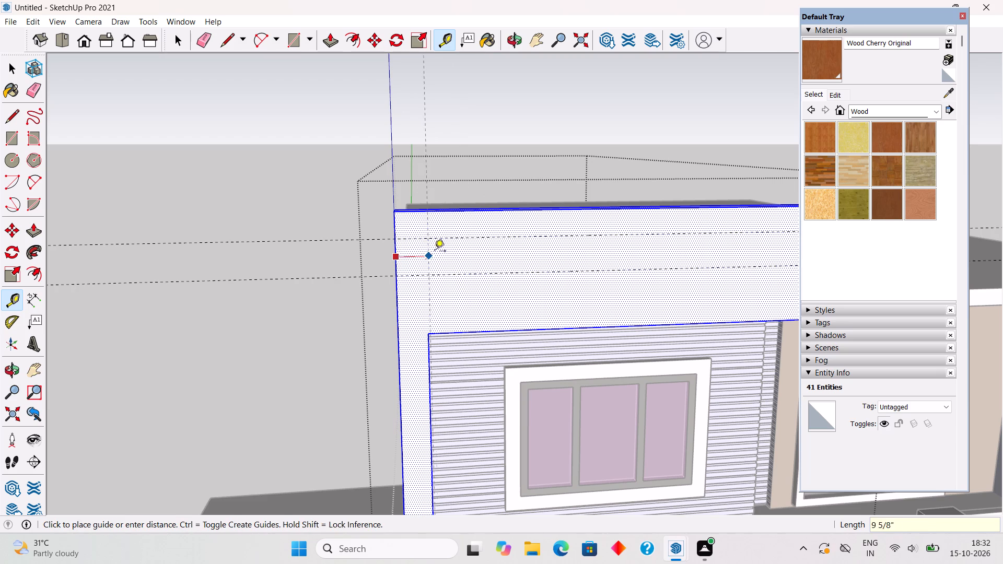
{"action": "type", "text": "2.3'"}
{"action": "key", "text": "Return"}
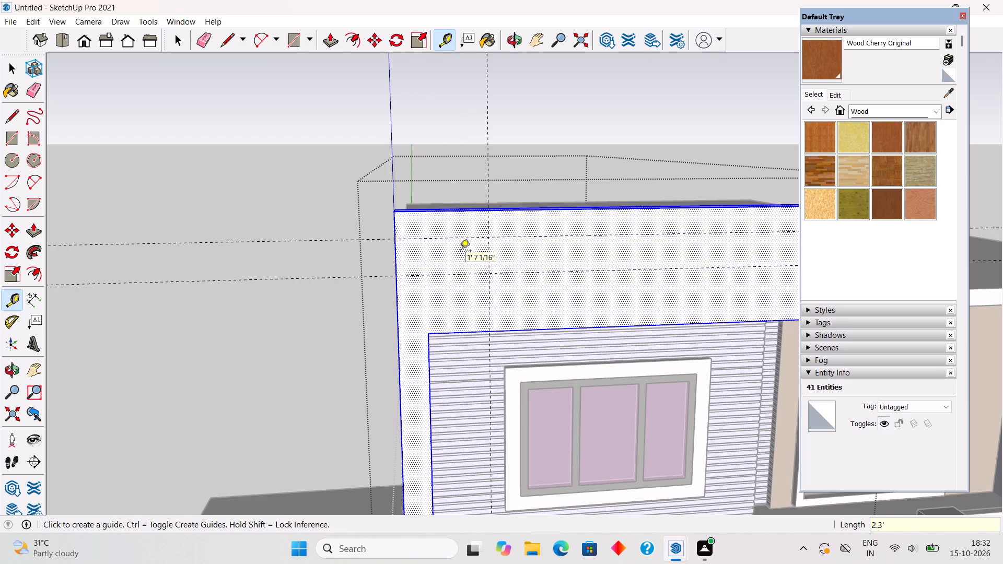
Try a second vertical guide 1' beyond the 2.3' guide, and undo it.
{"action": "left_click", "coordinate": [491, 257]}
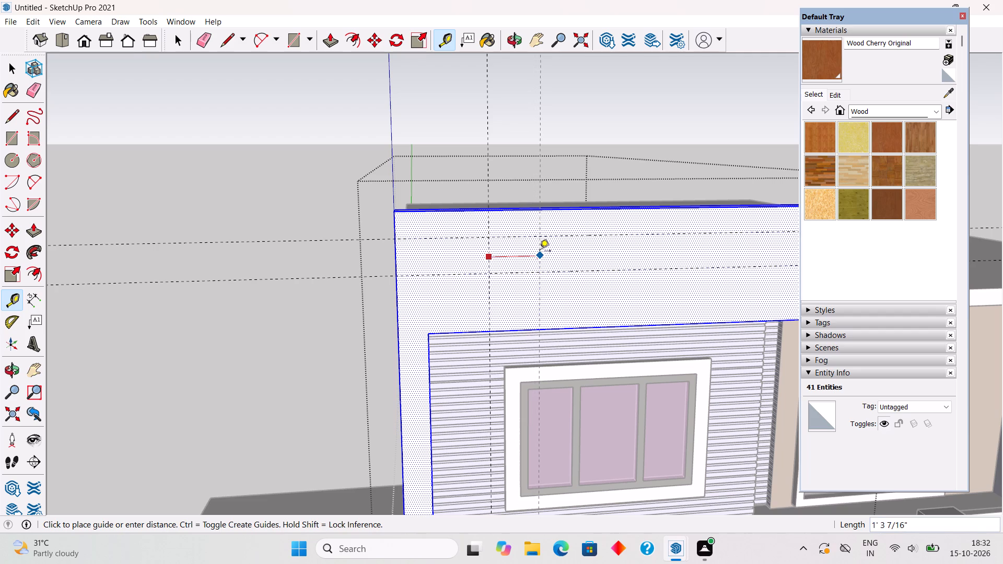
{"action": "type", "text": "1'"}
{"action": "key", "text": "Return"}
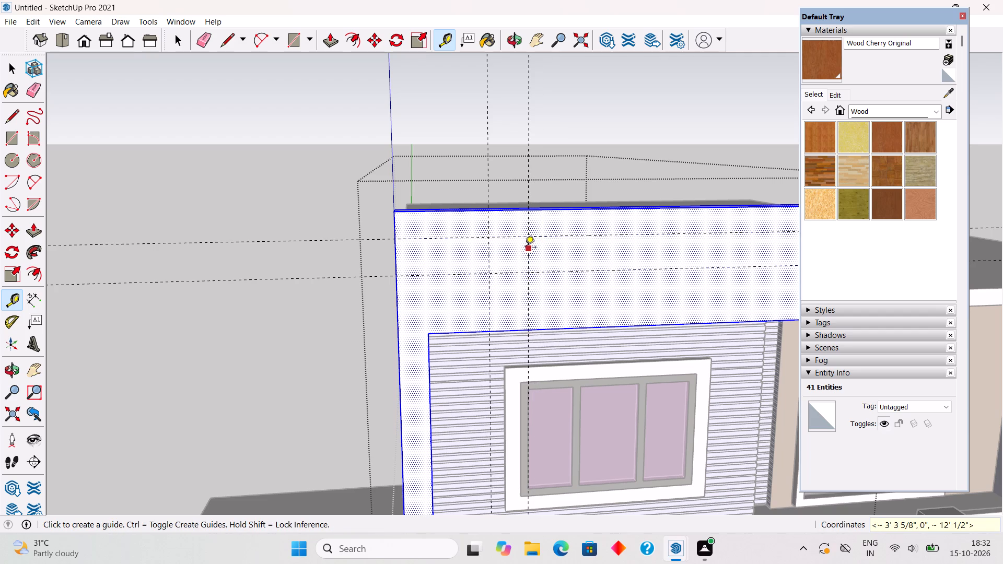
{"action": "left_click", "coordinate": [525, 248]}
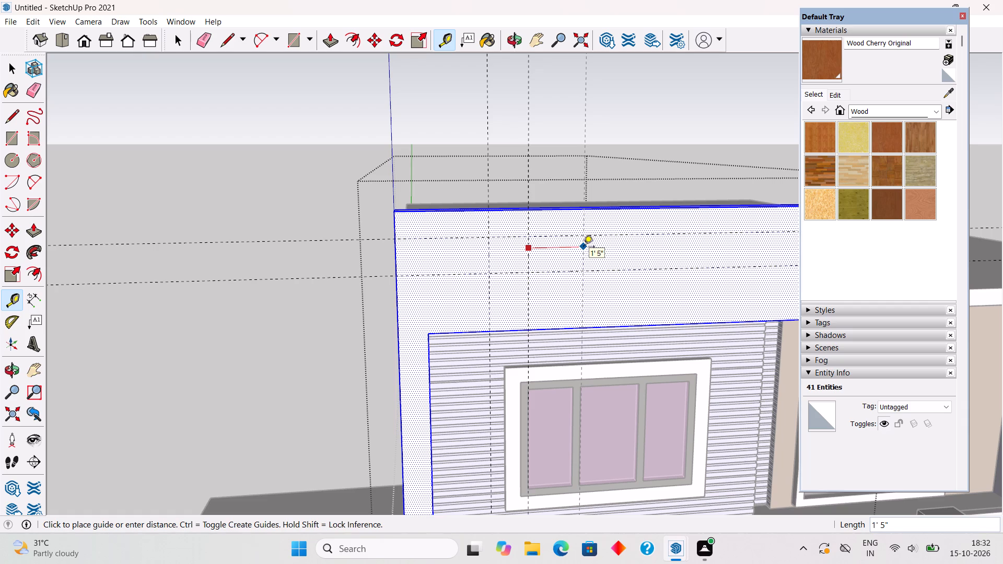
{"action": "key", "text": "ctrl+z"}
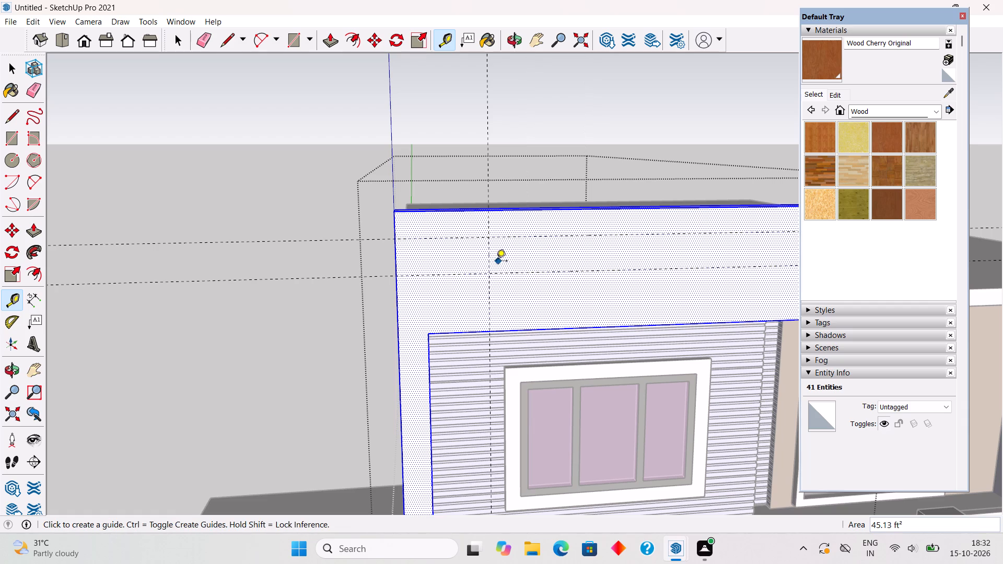
Place a second vertical guide 1.5' from the 2.3' guide, toward the parapet's free end.
{"action": "left_click", "coordinate": [488, 251]}
{"action": "type", "text": "1.5'"}
{"action": "key", "text": "Return"}
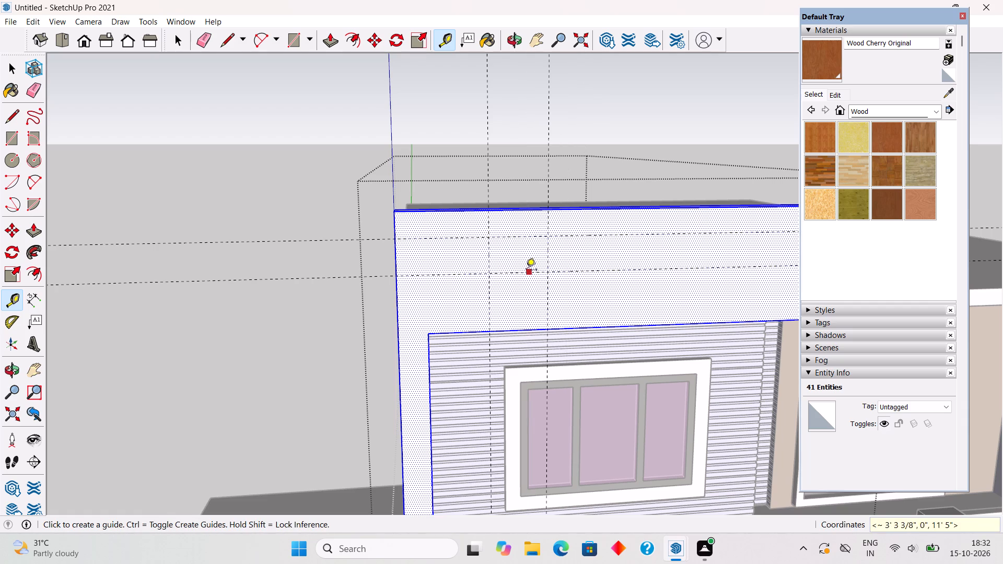
Place a horizontal guide 2" below the lower of the two horizontal guides on the parapet face.
{"action": "scroll", "coordinate": [524, 272], "scroll_direction": "up", "scroll_amount": 3}
{"action": "left_click", "coordinate": [524, 272]}
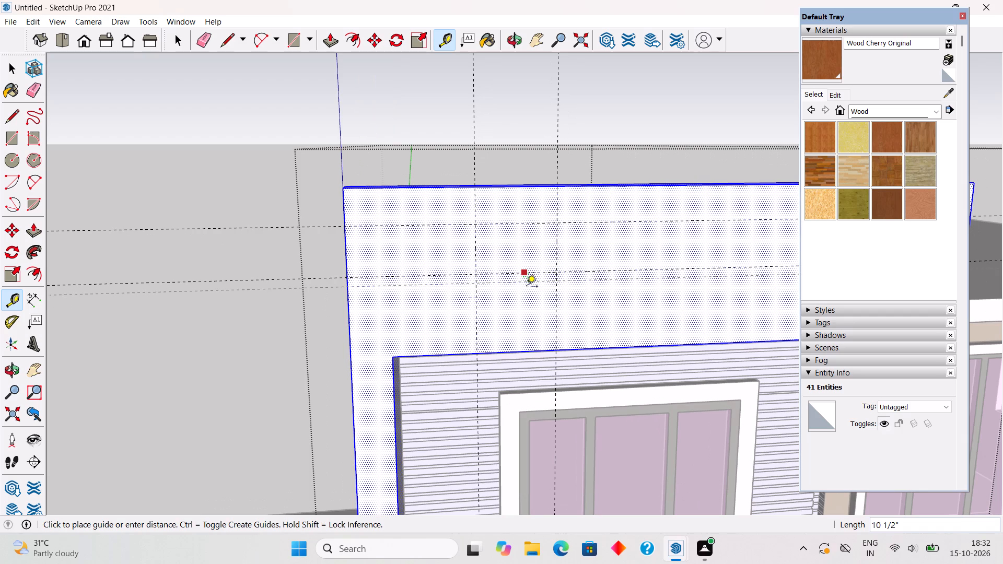
{"action": "type", "text": "2\""}
{"action": "key", "text": "Return"}
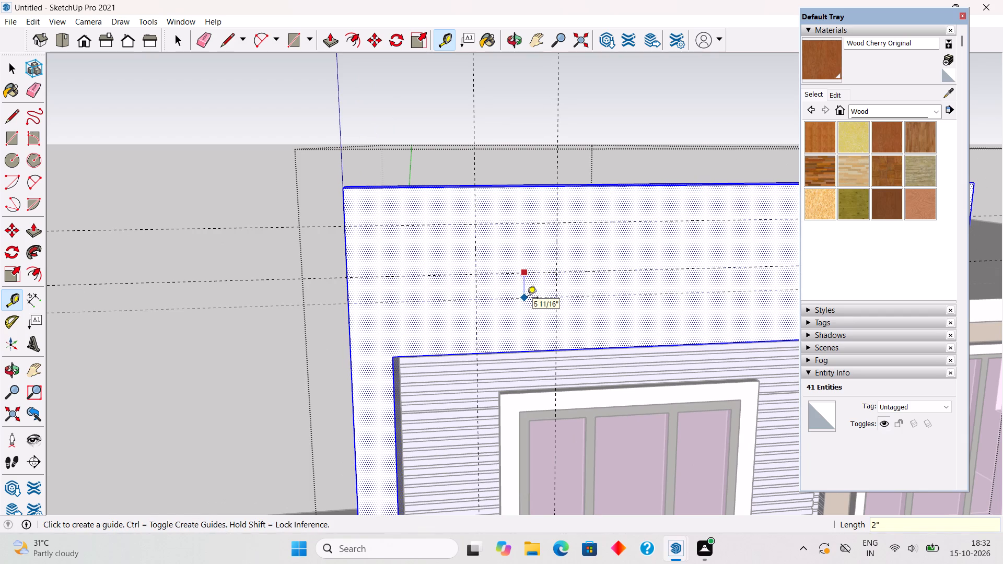
Place two more vertical guides toward the parapet's free end: 1' from the second guide, and 1.5' beyond that.
{"action": "left_click", "coordinate": [556, 250]}
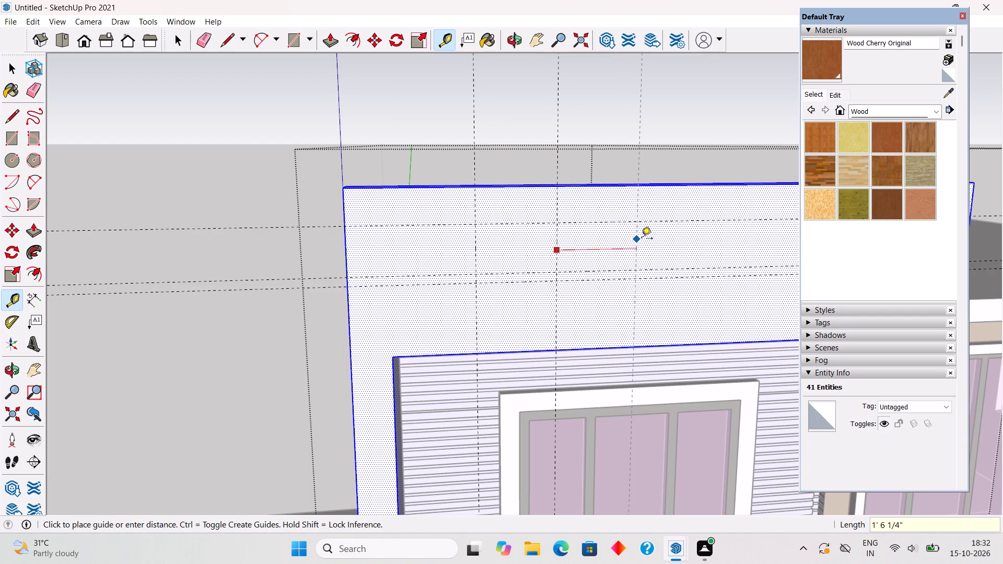
{"action": "type", "text": "1'"}
{"action": "key", "text": "Return"}
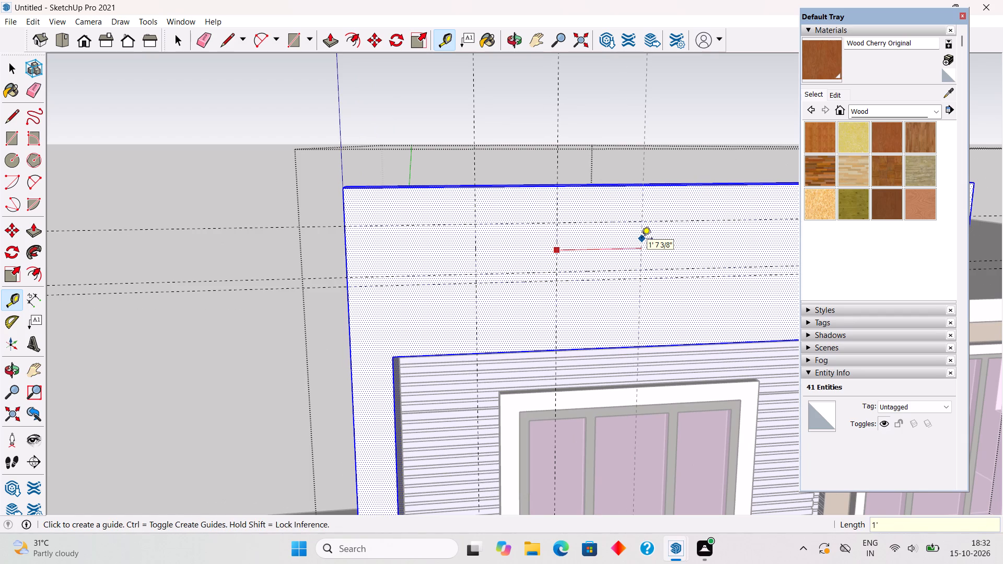
{"action": "left_click", "coordinate": [610, 251]}
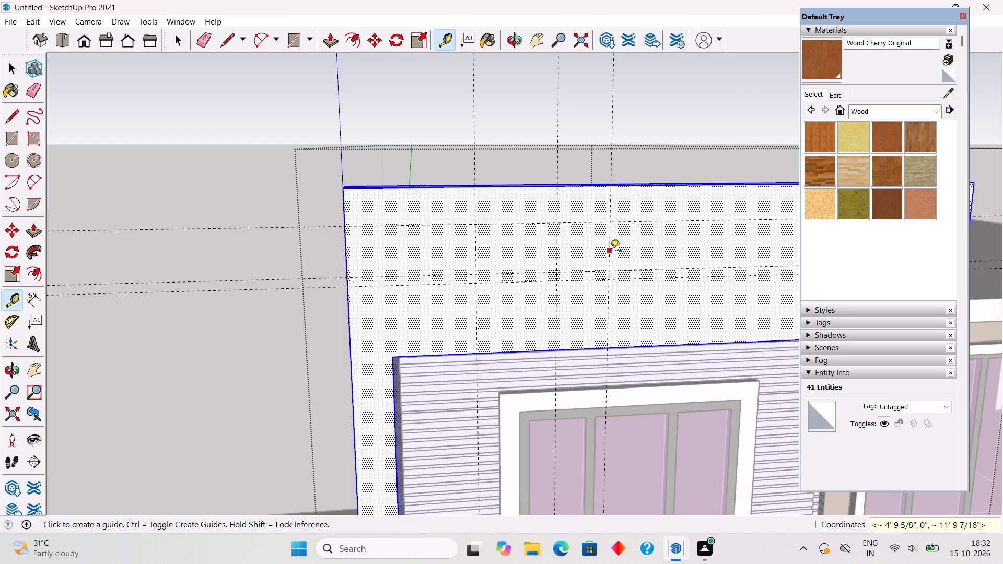
{"action": "type", "text": "1.5'"}
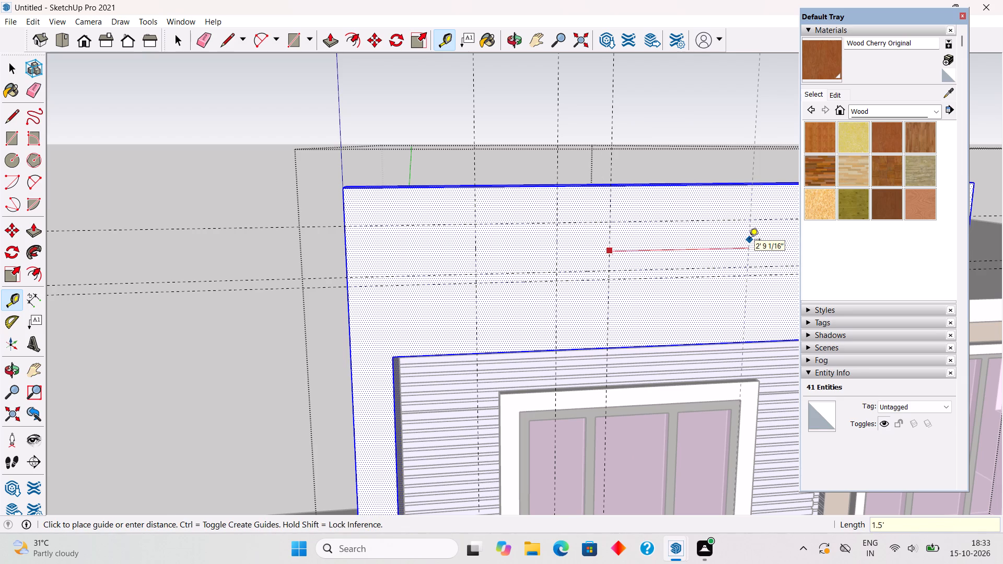
{"action": "key", "text": "Return"}
Continue the pattern with vertical guides 1' beyond the fourth guide and a further 1.5' toward the parapet's free end.
{"action": "scroll", "coordinate": [736, 245], "scroll_direction": "down", "scroll_amount": 5}
{"action": "scroll", "coordinate": [669, 248], "scroll_direction": "down", "scroll_amount": 13}
{"action": "scroll", "coordinate": [754, 249], "scroll_direction": "up", "scroll_amount": 15}
{"action": "scroll", "coordinate": [581, 276], "scroll_direction": "down", "scroll_amount": 3}
{"action": "scroll", "coordinate": [333, 316], "scroll_direction": "up", "scroll_amount": 2}
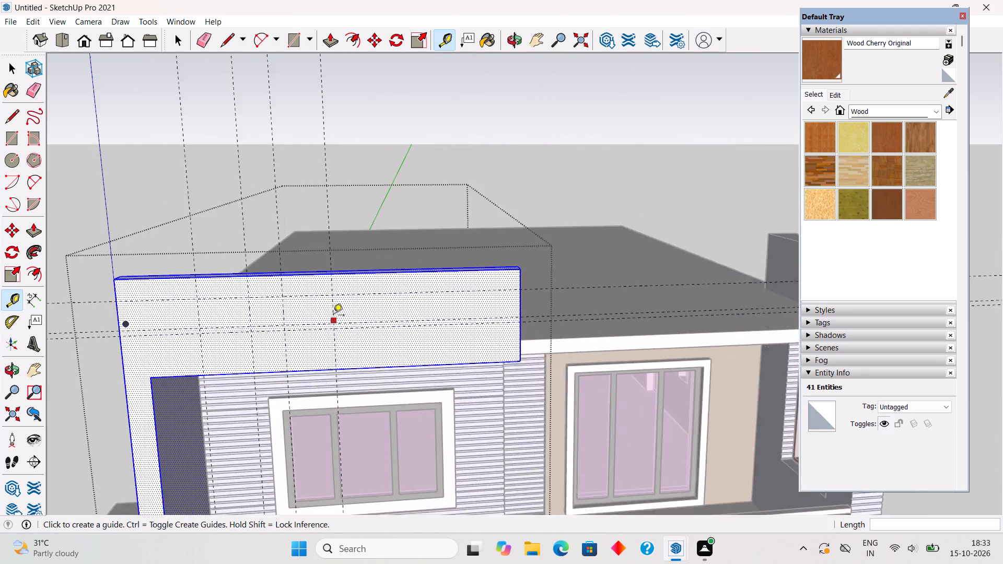
{"action": "scroll", "coordinate": [333, 316], "scroll_direction": "up", "scroll_amount": 2}
{"action": "left_click", "coordinate": [333, 307]}
{"action": "type", "text": "1'"}
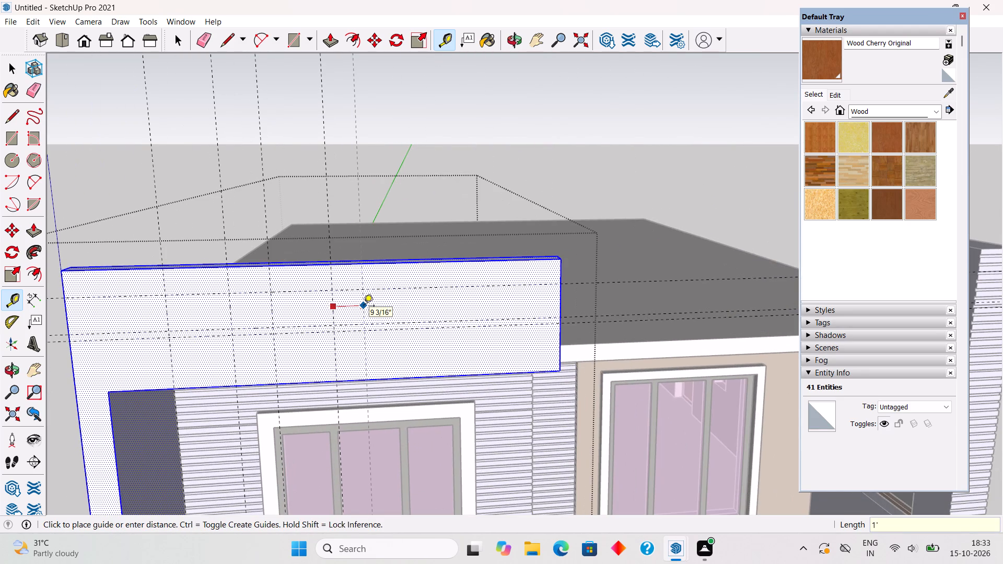
{"action": "key", "text": "Return"}
{"action": "left_click", "coordinate": [374, 312]}
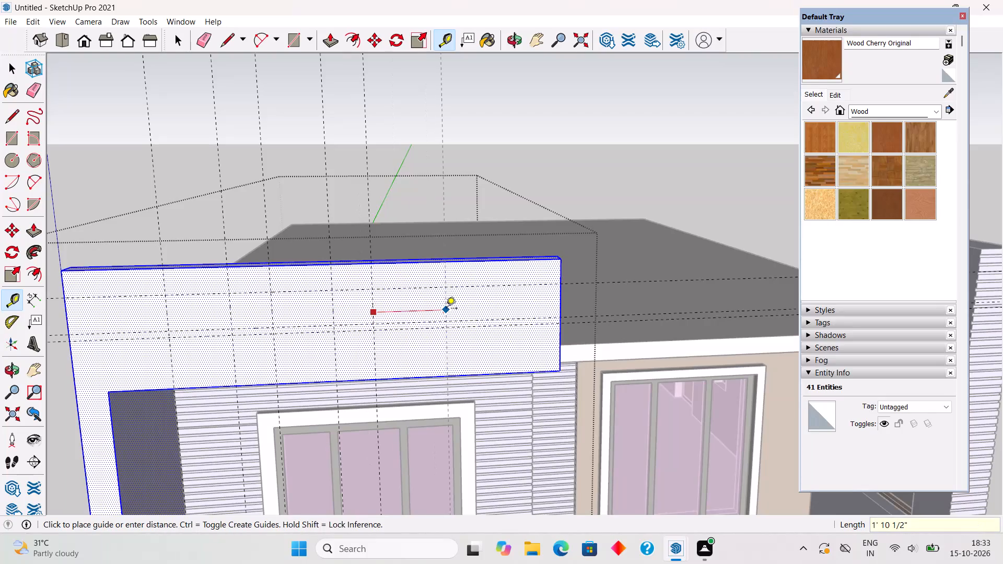
{"action": "type", "text": "1.5"}
{"action": "key", "text": "apostrophe"}
{"action": "key", "text": "Return"}
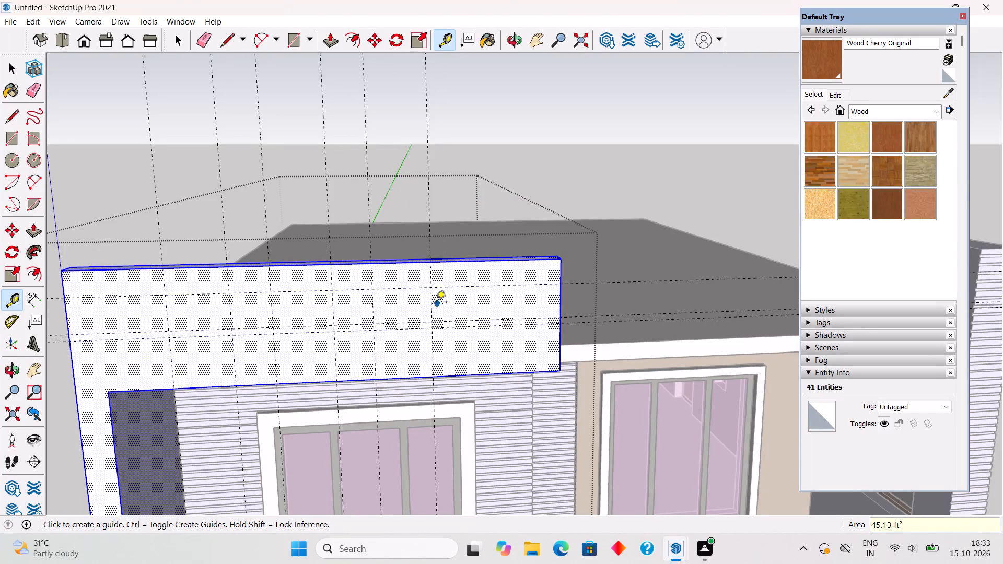
Place the last pair of vertical guides near the parapet's free end, 1' from the sixth guide and 1.5' beyond that.
{"action": "left_click", "coordinate": [433, 302]}
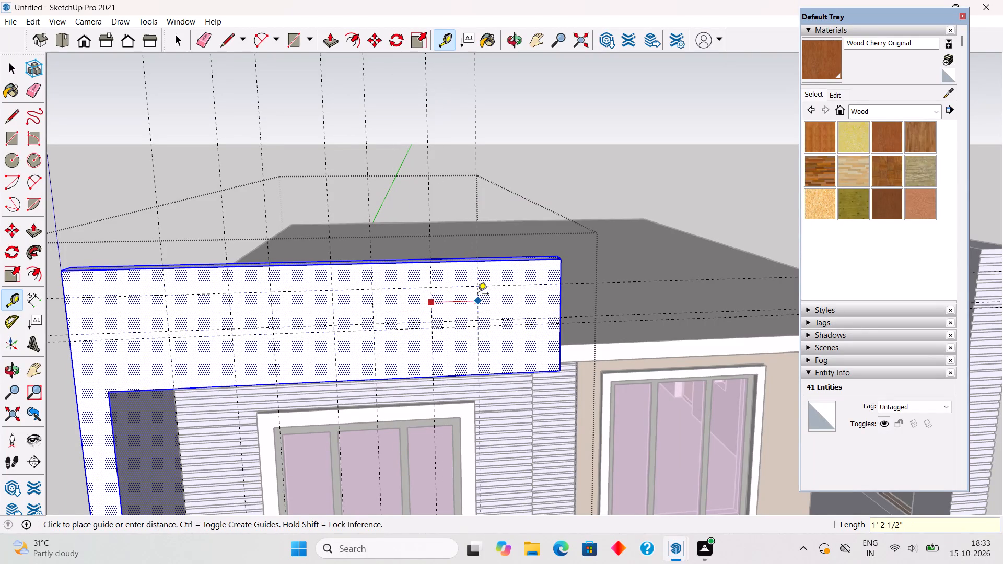
{"action": "type", "text": "1'"}
{"action": "key", "text": "Return"}
{"action": "left_click", "coordinate": [467, 304]}
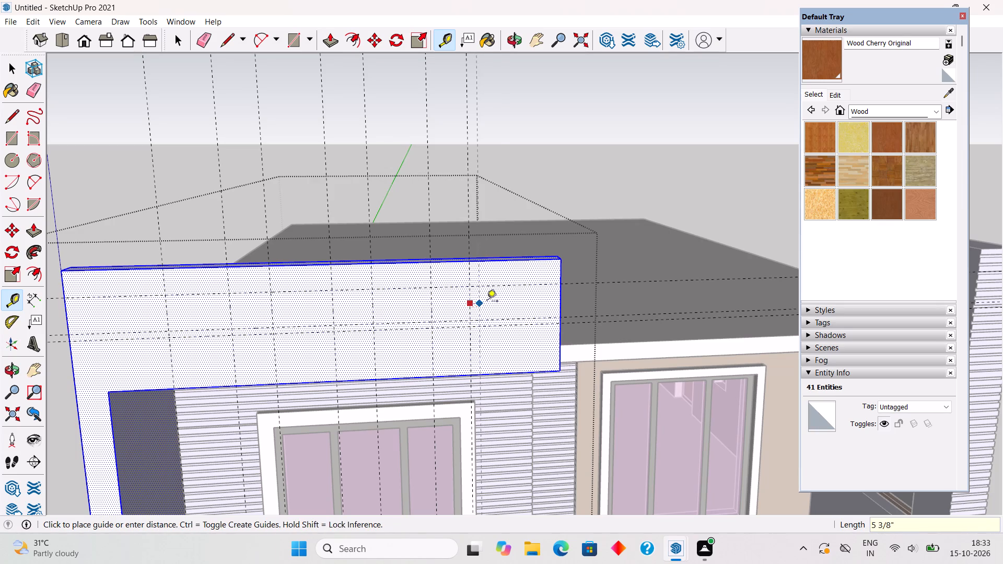
{"action": "type", "text": "1."}
{"action": "type", "text": "5'"}
{"action": "key", "text": "Return"}
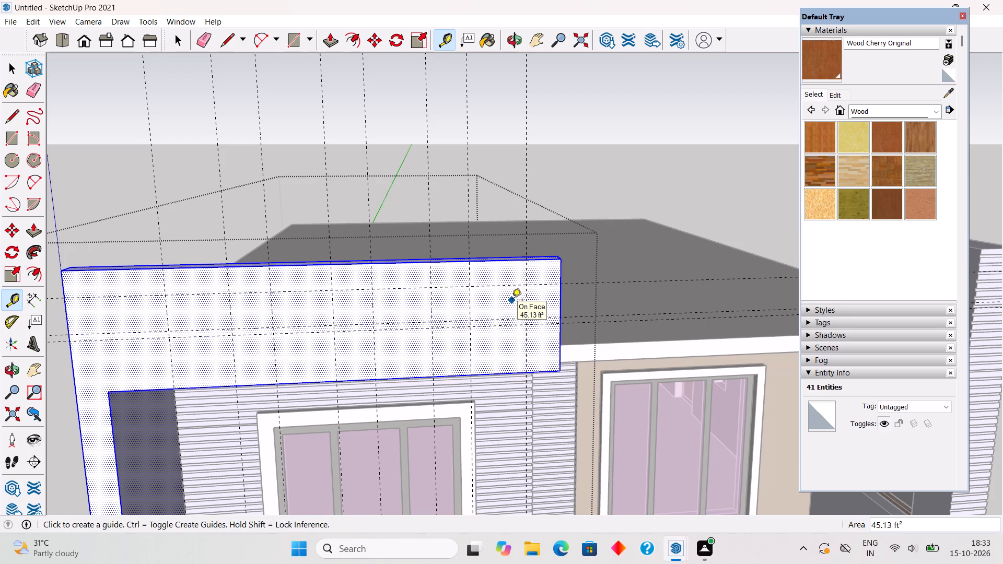
{"action": "key", "text": "space"}
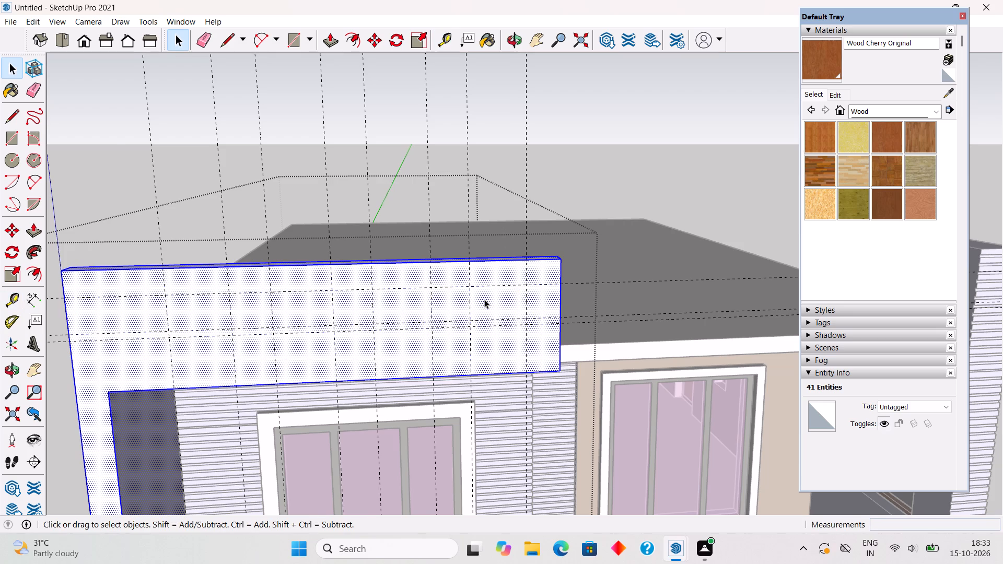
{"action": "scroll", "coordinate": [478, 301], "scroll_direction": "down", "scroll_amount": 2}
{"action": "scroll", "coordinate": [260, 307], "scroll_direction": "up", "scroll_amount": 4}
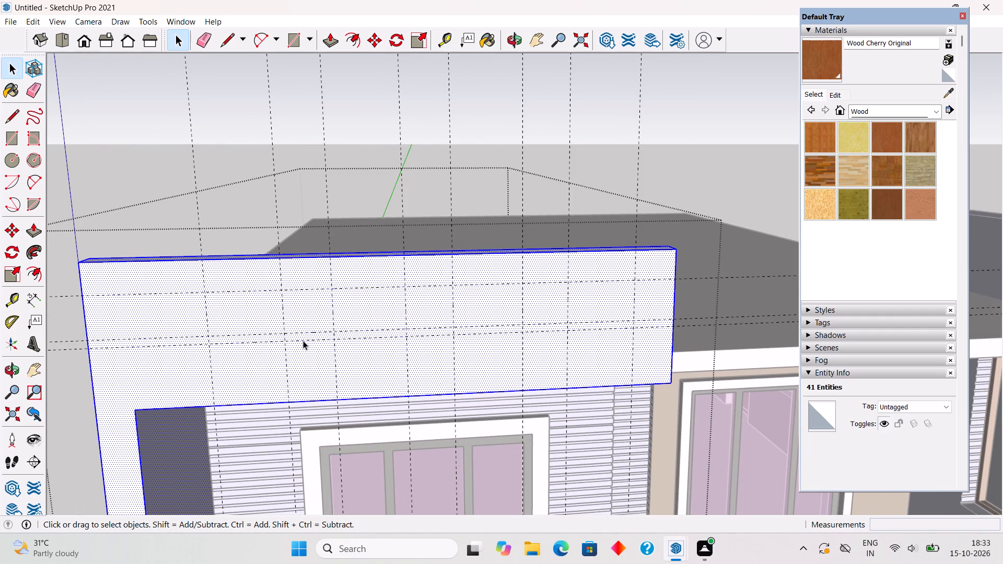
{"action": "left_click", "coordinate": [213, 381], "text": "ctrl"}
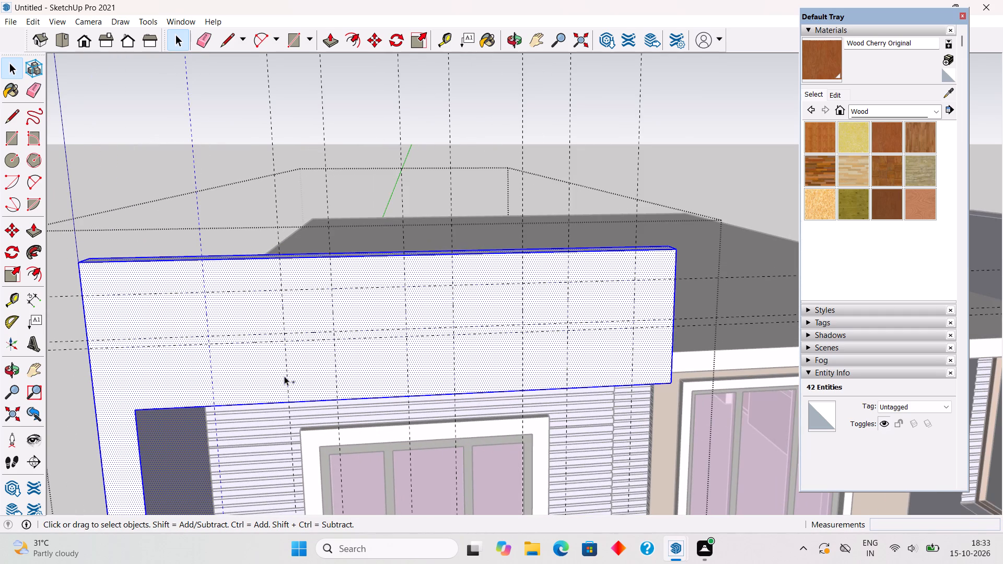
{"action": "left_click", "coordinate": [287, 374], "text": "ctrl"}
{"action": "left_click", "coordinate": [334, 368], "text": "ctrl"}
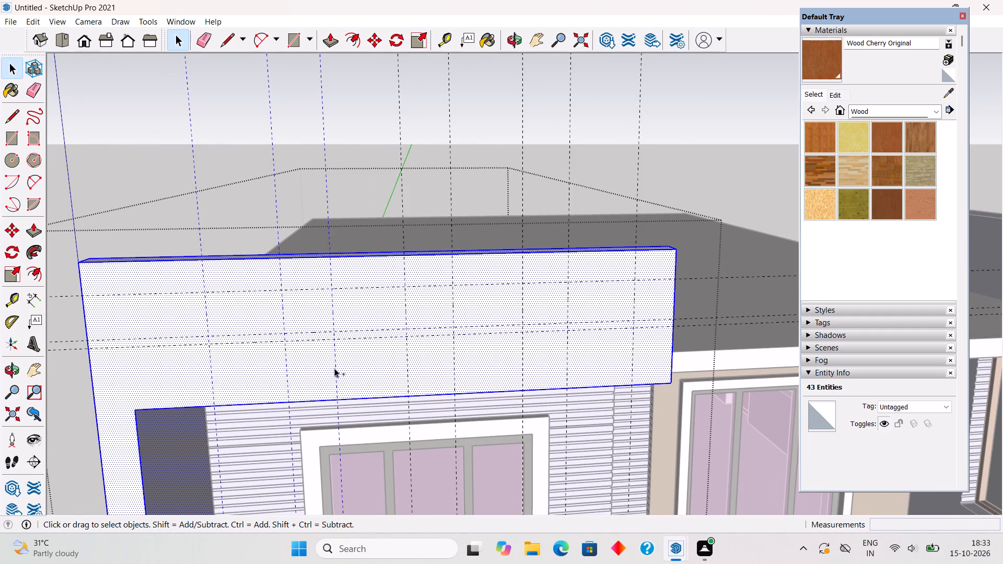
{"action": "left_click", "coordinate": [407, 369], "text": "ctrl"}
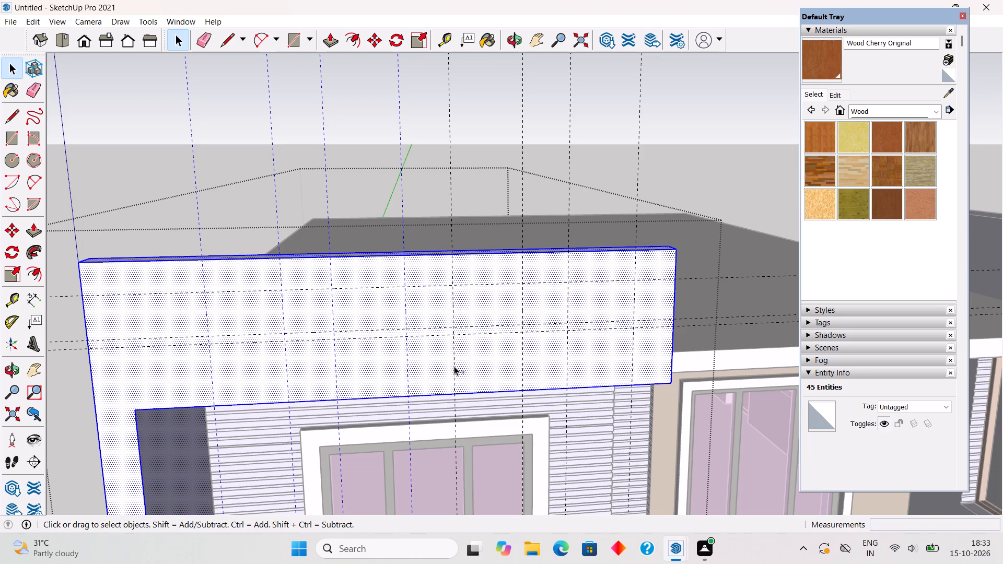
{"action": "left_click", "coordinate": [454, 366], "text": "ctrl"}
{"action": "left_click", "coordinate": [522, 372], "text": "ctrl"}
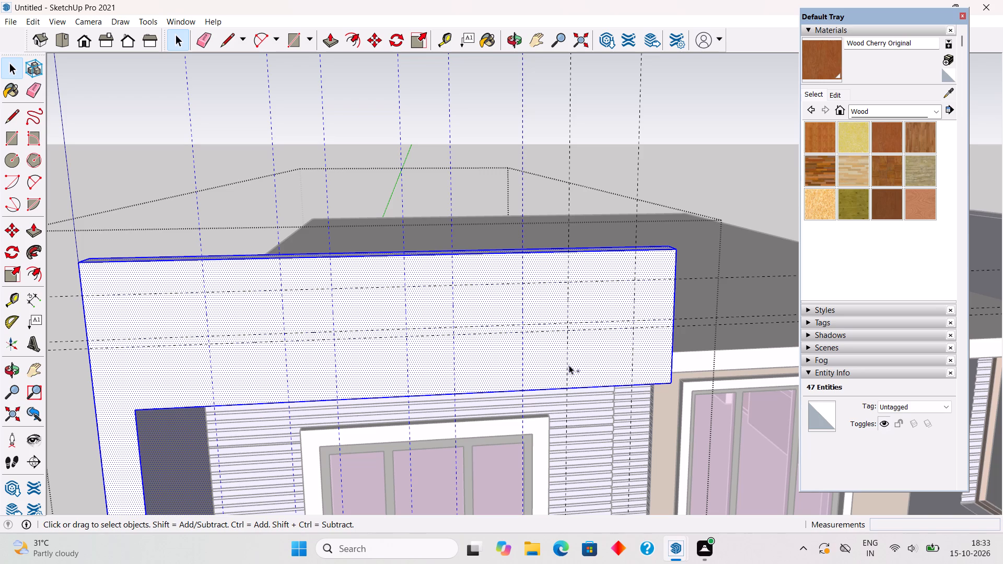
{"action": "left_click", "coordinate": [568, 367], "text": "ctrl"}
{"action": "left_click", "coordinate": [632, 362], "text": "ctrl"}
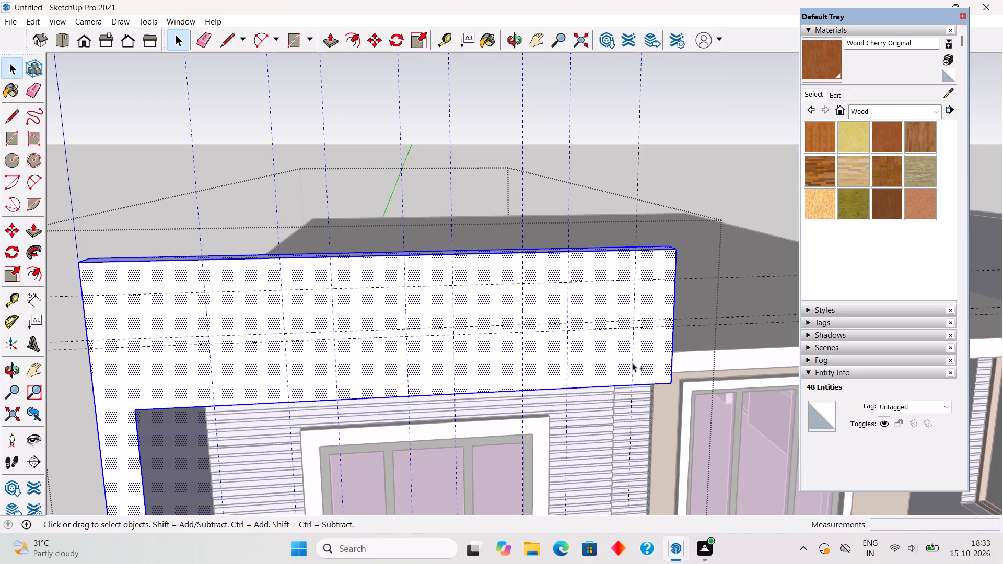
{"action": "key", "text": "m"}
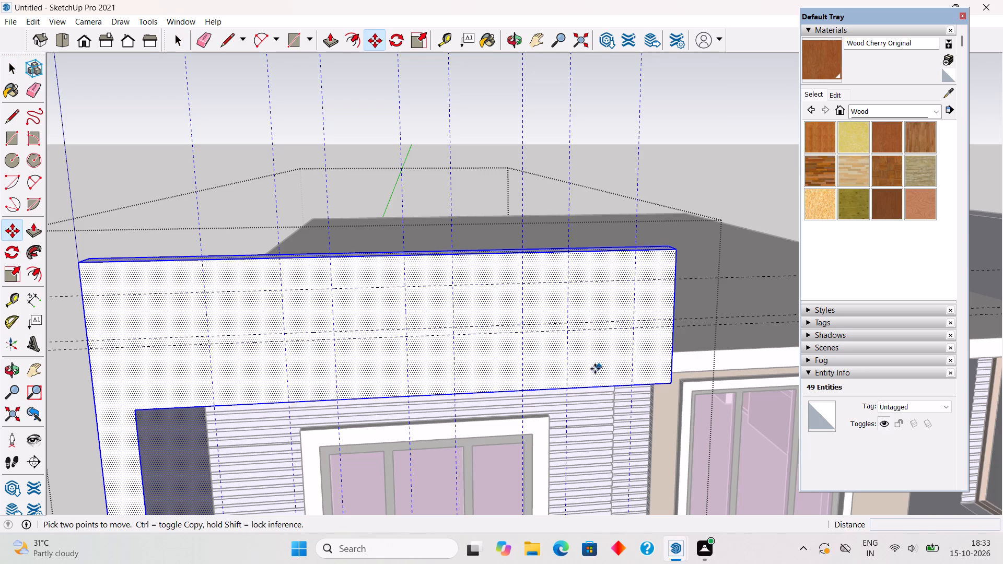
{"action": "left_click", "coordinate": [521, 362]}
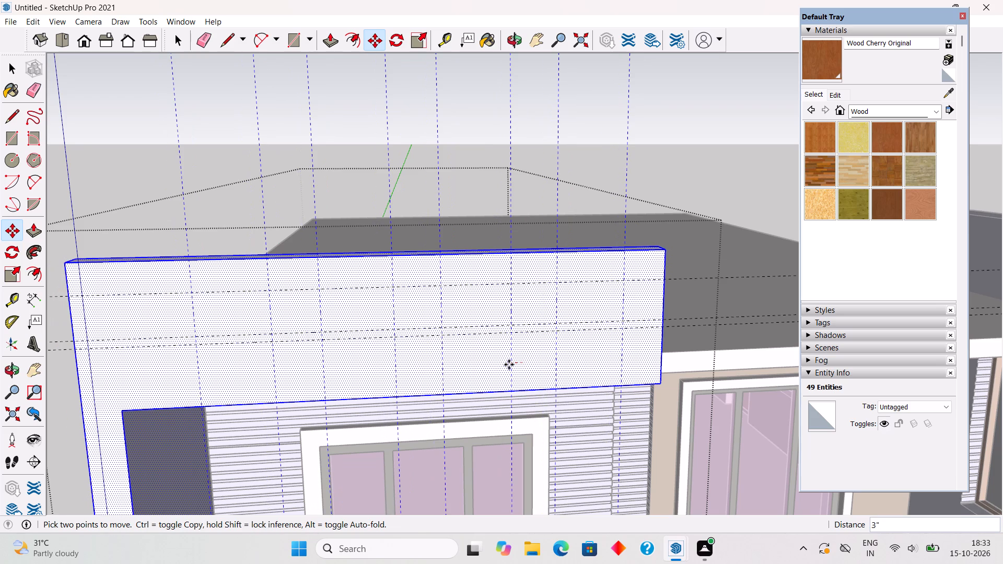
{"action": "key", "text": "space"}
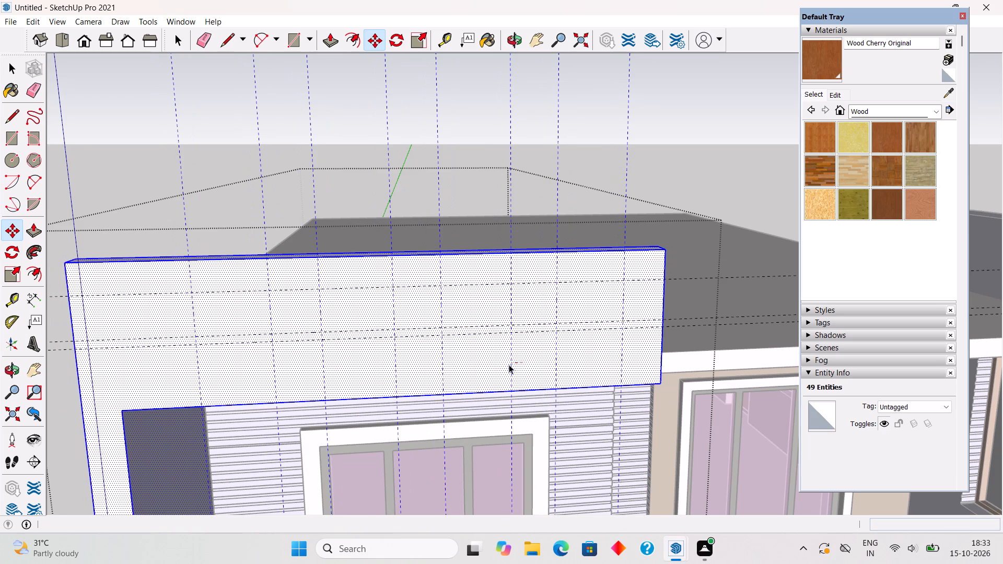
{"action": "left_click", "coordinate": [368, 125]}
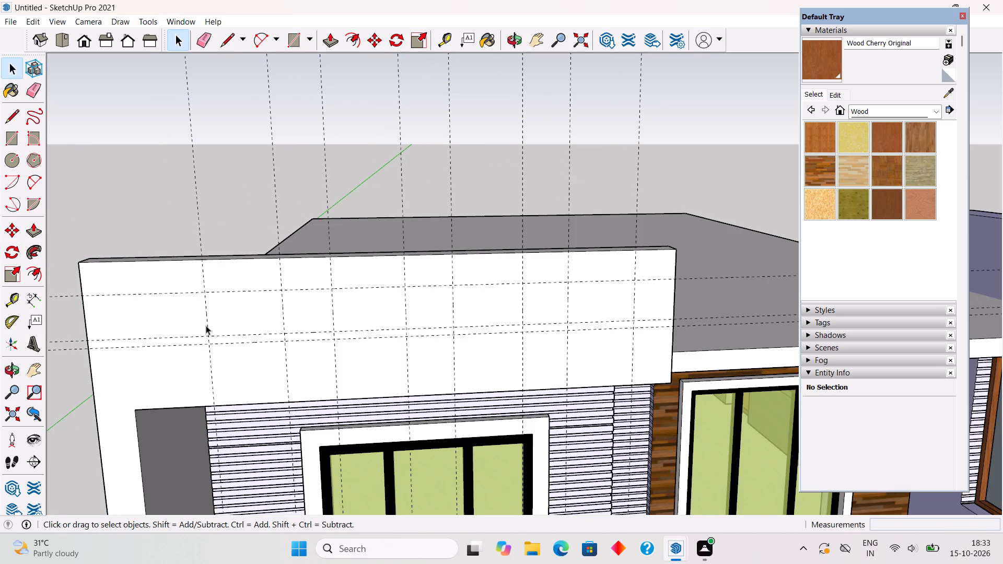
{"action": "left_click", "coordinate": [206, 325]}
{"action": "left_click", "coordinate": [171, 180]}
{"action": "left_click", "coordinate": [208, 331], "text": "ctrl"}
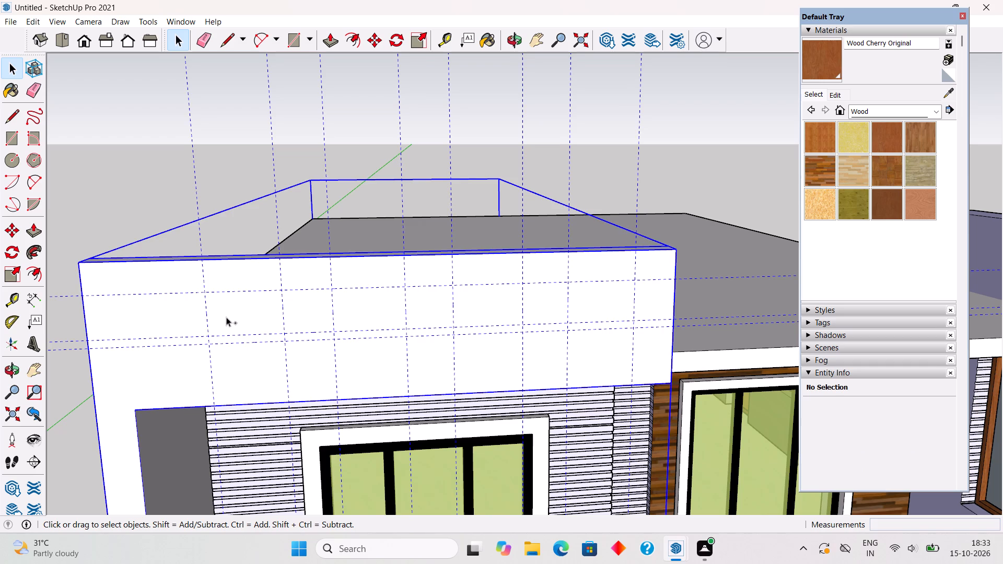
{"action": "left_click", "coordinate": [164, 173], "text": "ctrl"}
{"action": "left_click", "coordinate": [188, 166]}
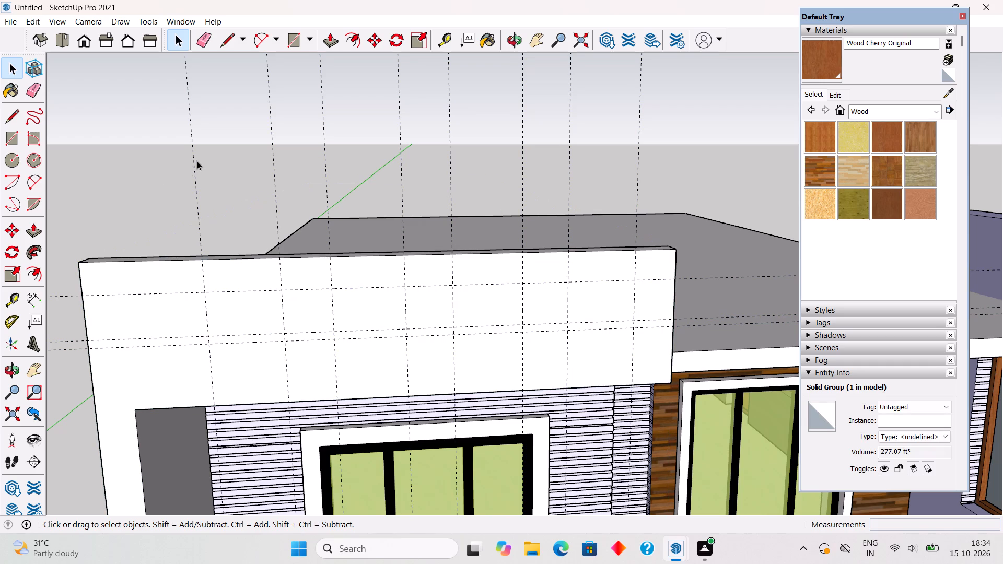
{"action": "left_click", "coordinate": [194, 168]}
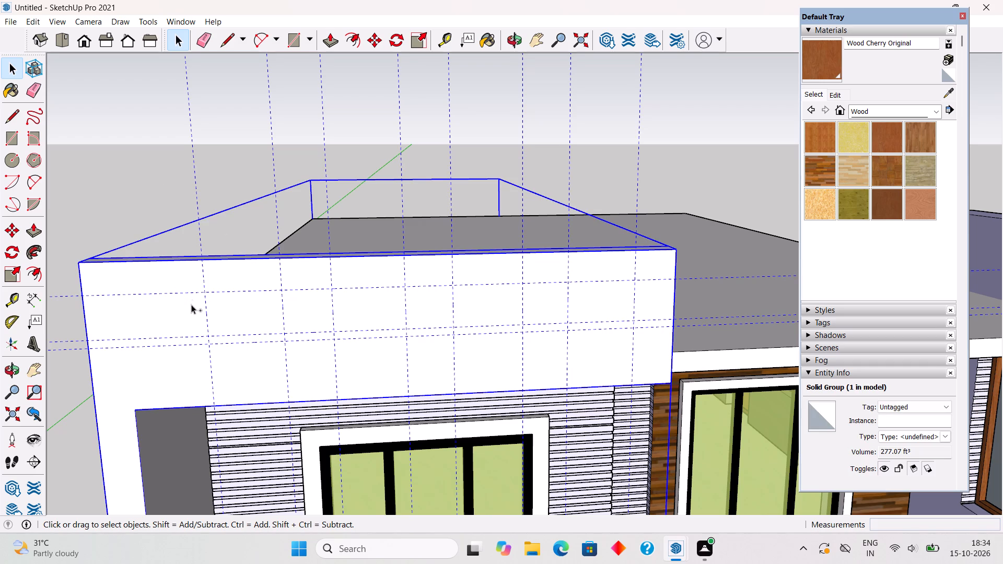
Select all eight vertical guides on the parapet face, working inside the parapet group.
{"action": "triple_click", "coordinate": [167, 310]}
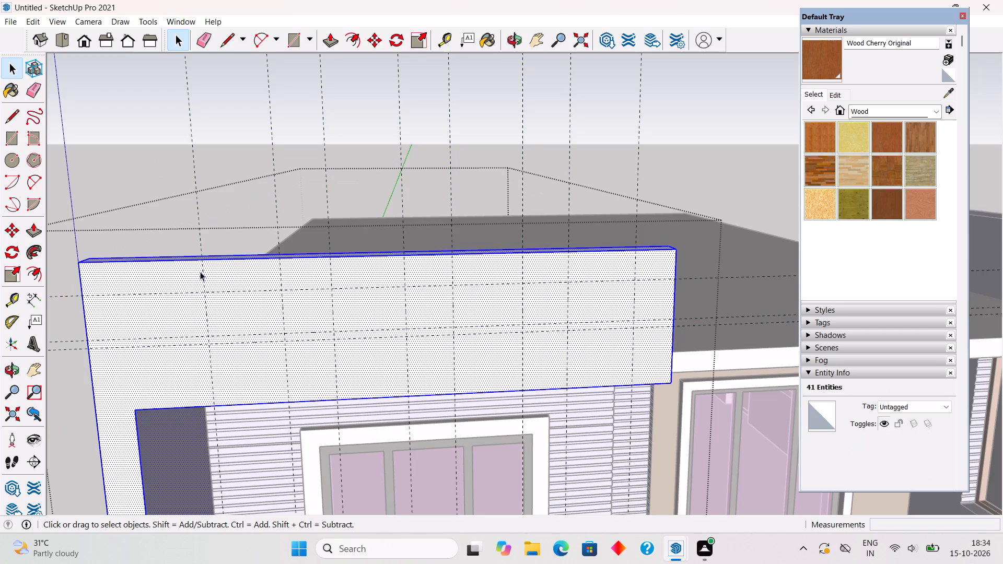
{"action": "left_click", "coordinate": [201, 249], "text": "ctrl"}
{"action": "scroll", "coordinate": [228, 269], "scroll_direction": "down", "scroll_amount": 5}
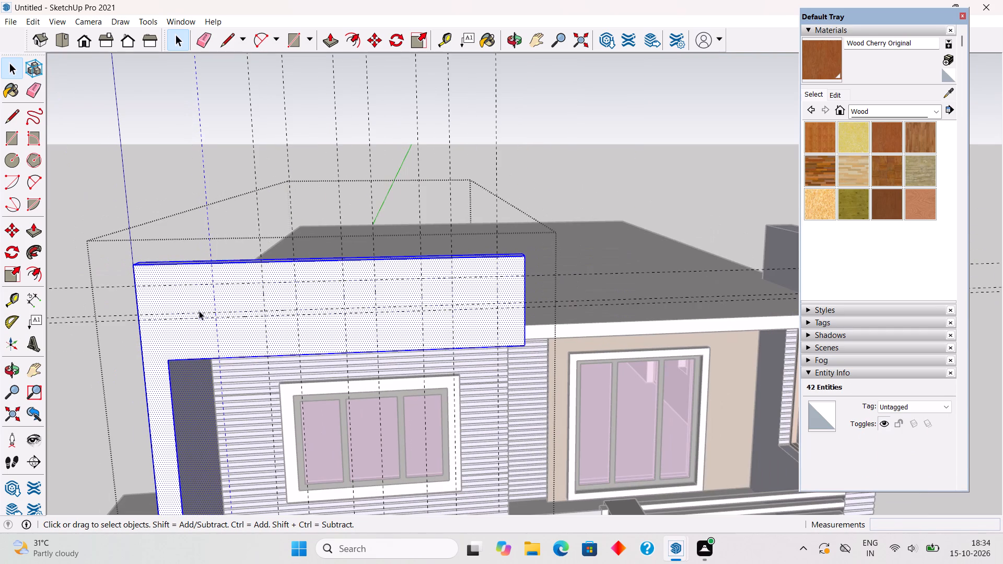
{"action": "left_click", "coordinate": [199, 311]}
{"action": "scroll", "coordinate": [208, 232], "scroll_direction": "up", "scroll_amount": 1}
{"action": "left_click", "coordinate": [208, 226], "text": "ctrl"}
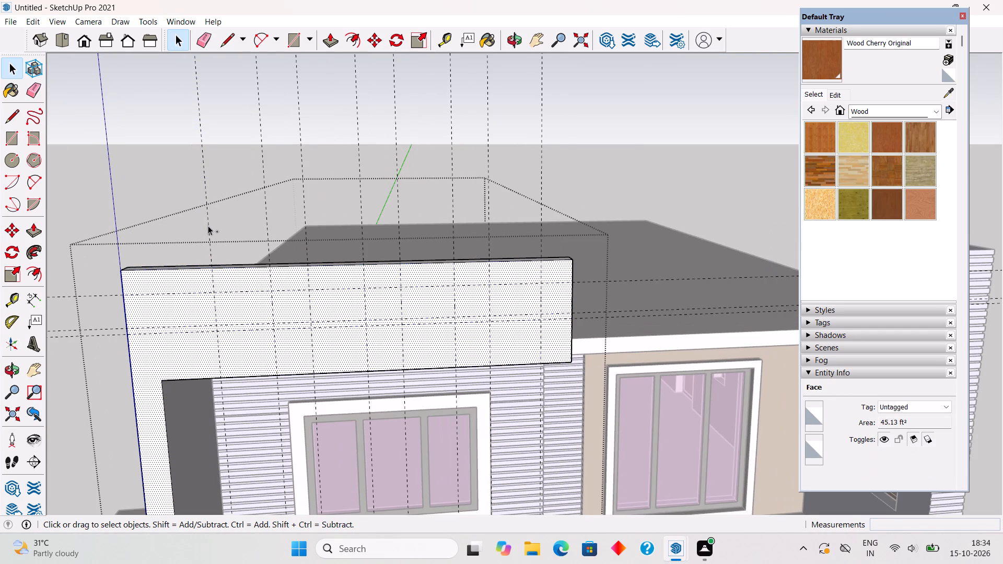
{"action": "left_click", "coordinate": [267, 221], "text": "ctrl"}
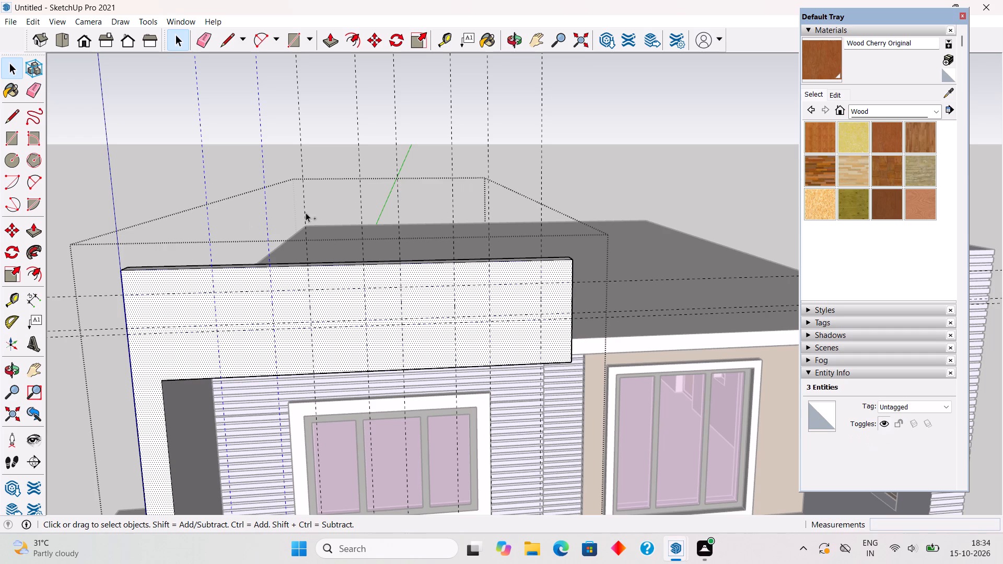
{"action": "left_click", "coordinate": [303, 215], "text": "ctrl"}
{"action": "left_click", "coordinate": [306, 226], "text": "ctrl"}
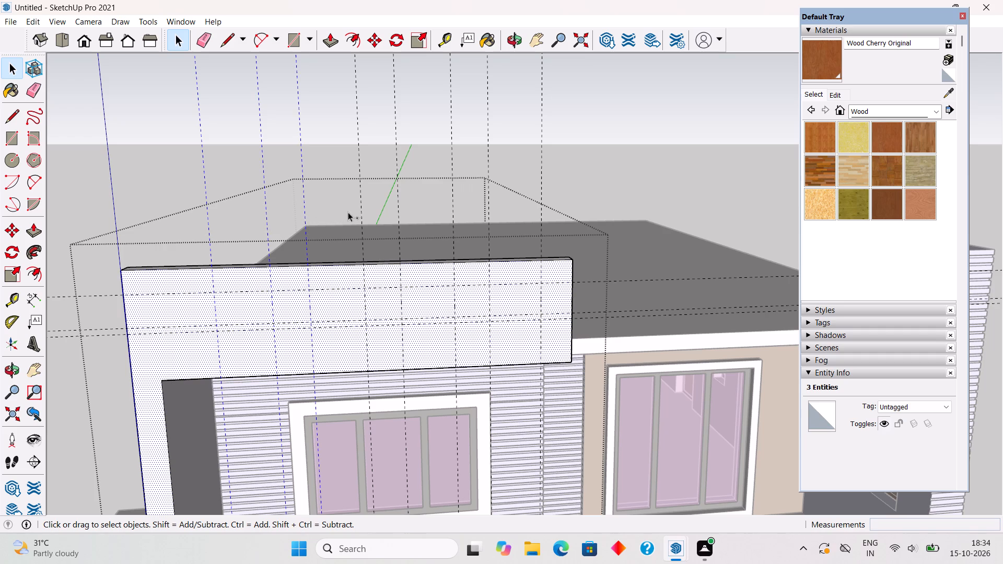
{"action": "left_click", "coordinate": [358, 208], "text": "ctrl"}
{"action": "left_click", "coordinate": [359, 214], "text": "ctrl"}
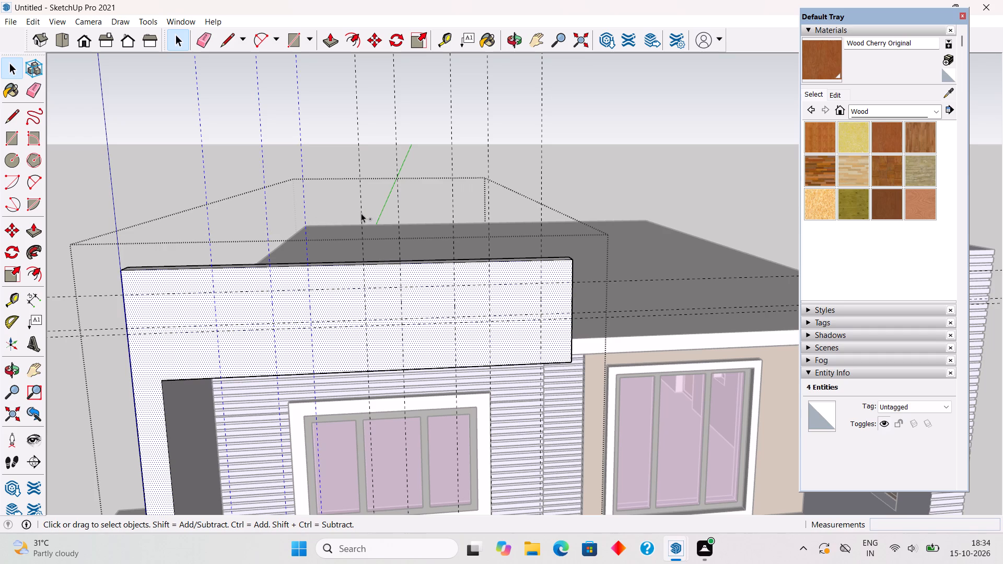
{"action": "left_click", "coordinate": [361, 213], "text": "ctrl"}
{"action": "left_click", "coordinate": [399, 214], "text": "ctrl"}
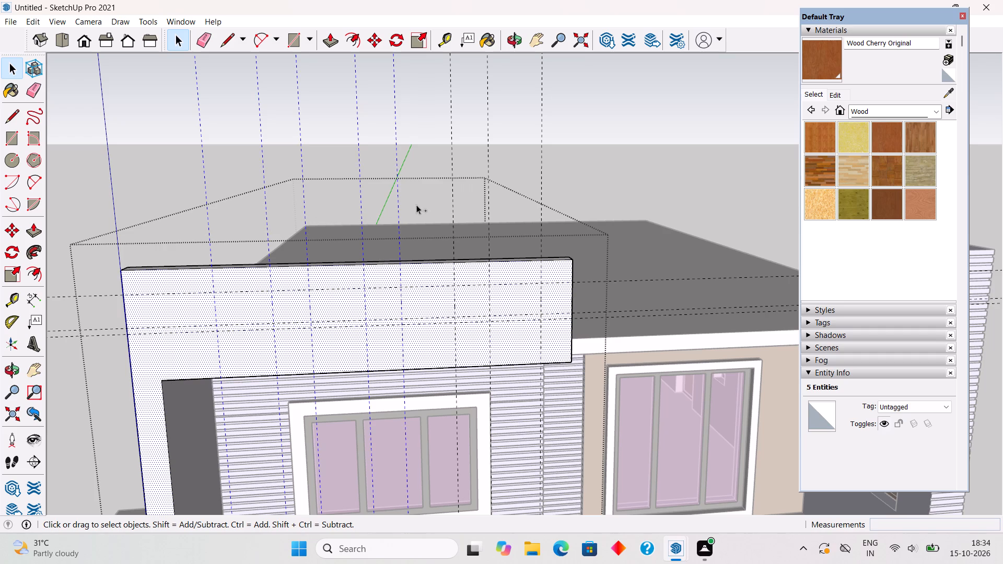
{"action": "left_click", "coordinate": [452, 197], "text": "ctrl"}
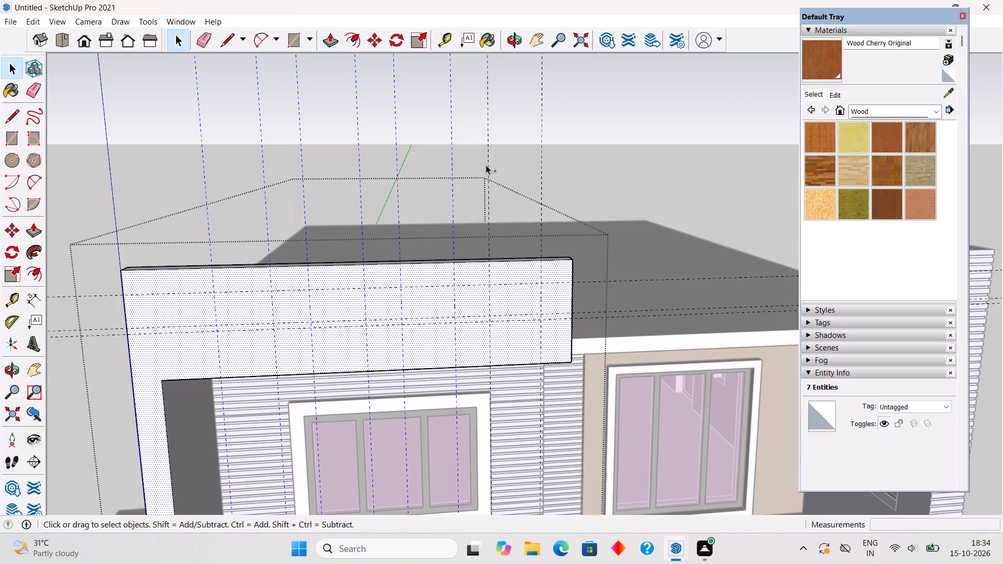
{"action": "left_click", "coordinate": [488, 162], "text": "ctrl"}
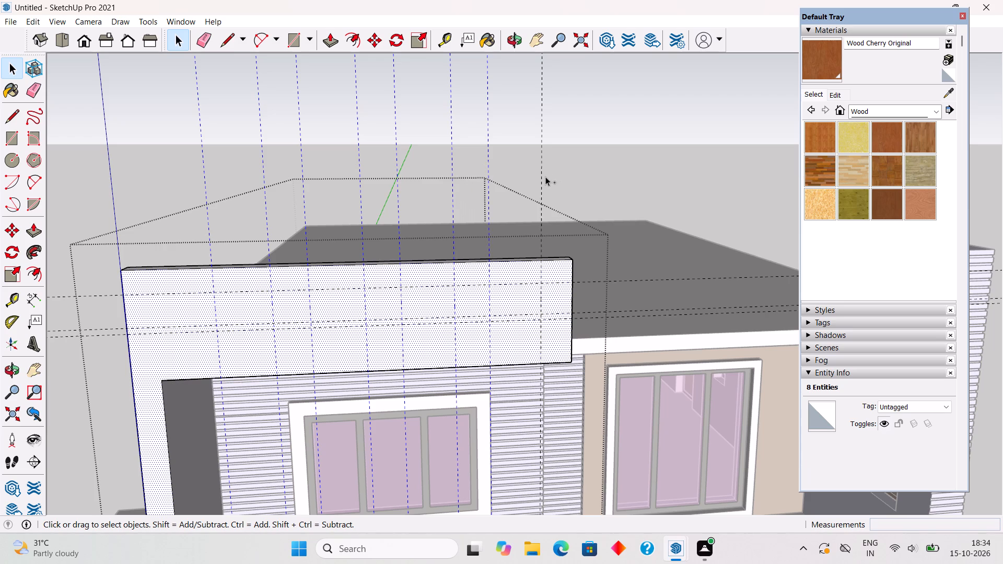
{"action": "left_click", "coordinate": [540, 181], "text": "ctrl"}
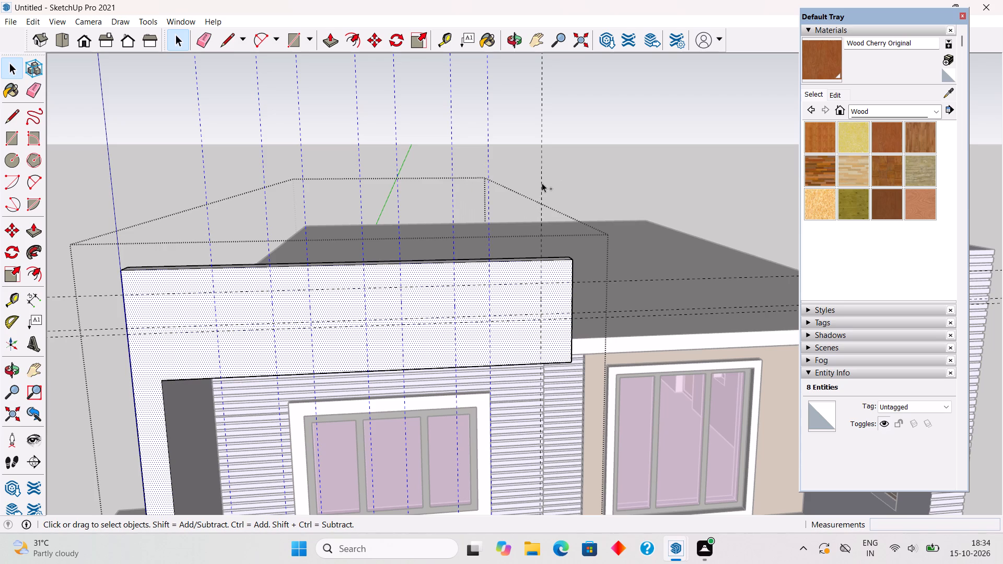
{"action": "left_click", "coordinate": [542, 182], "text": "ctrl"}
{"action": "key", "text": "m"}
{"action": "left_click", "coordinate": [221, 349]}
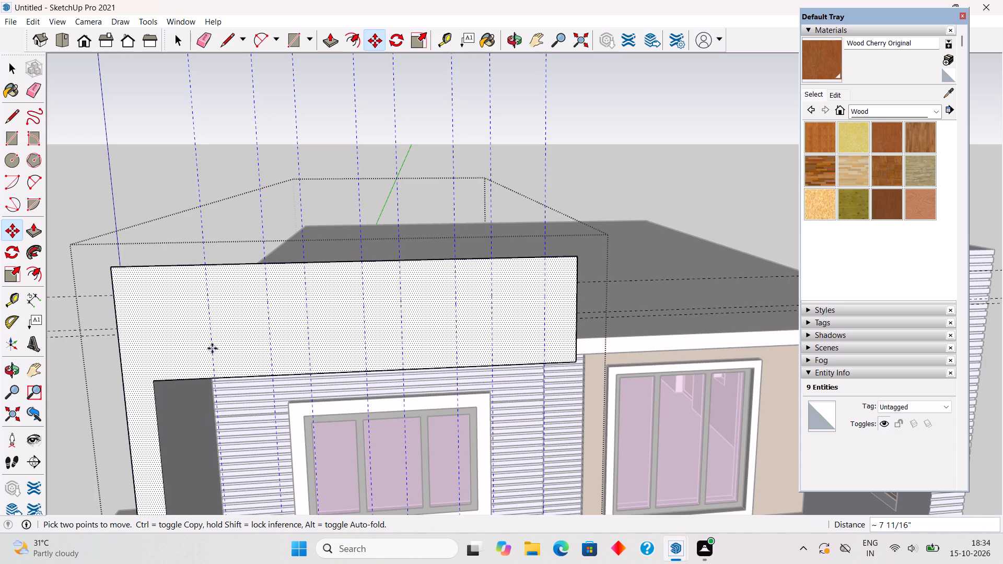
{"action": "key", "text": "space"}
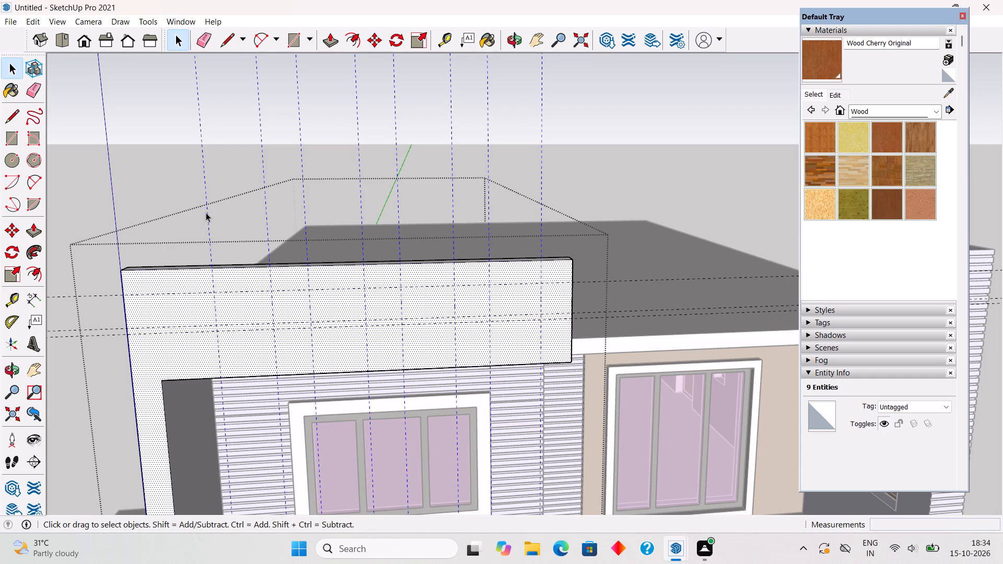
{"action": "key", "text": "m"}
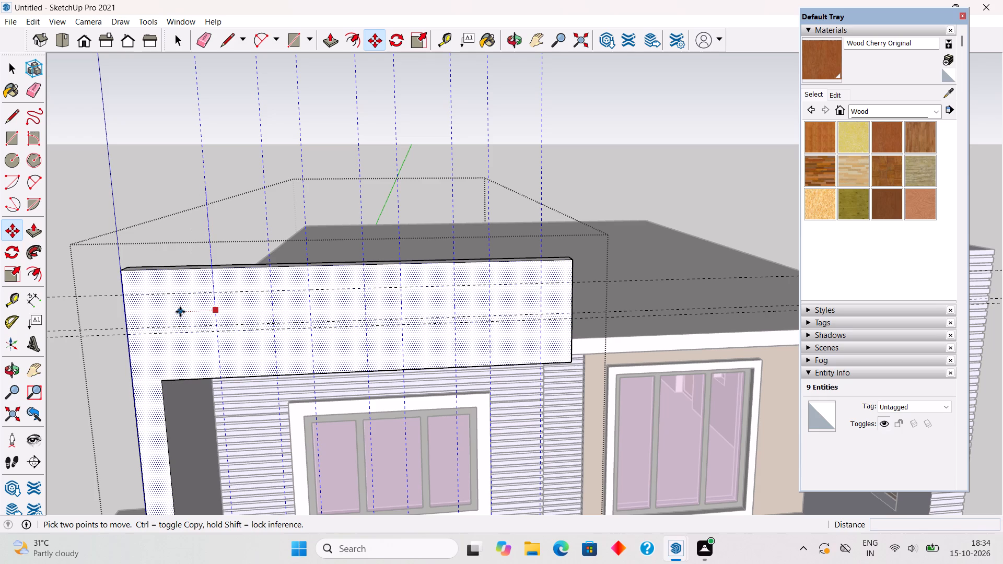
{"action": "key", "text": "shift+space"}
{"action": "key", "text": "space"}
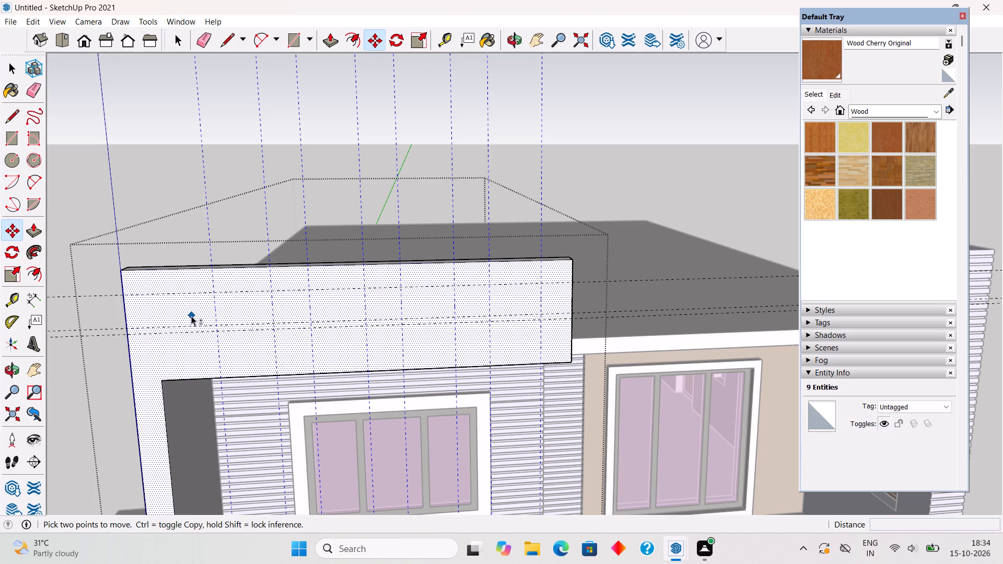
Exclude the parapet face from the selection and move the eight vertical guides a little over 7" along the face, away from the parapet's free end.
{"action": "left_click", "coordinate": [191, 316], "text": "shift"}
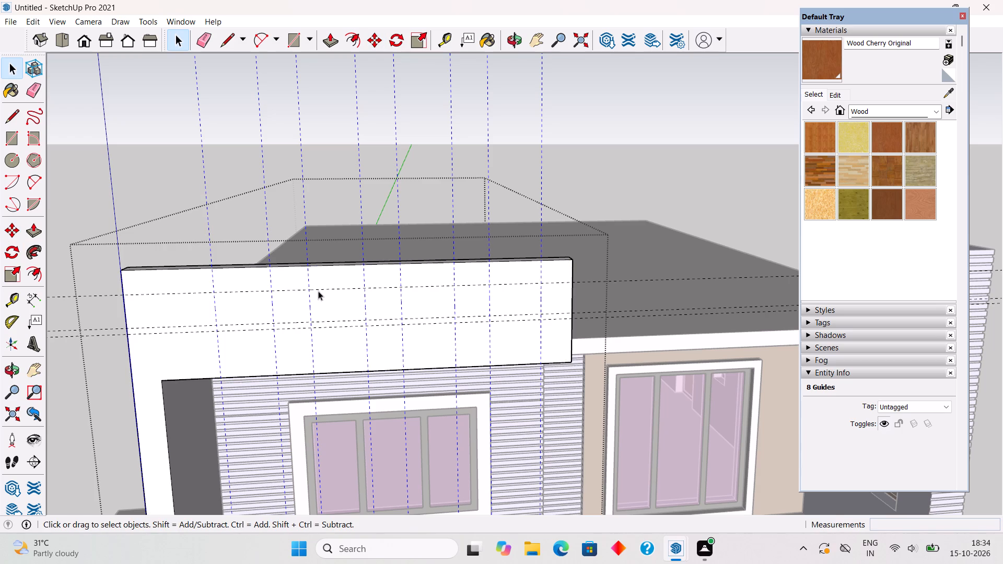
{"action": "key", "text": "m"}
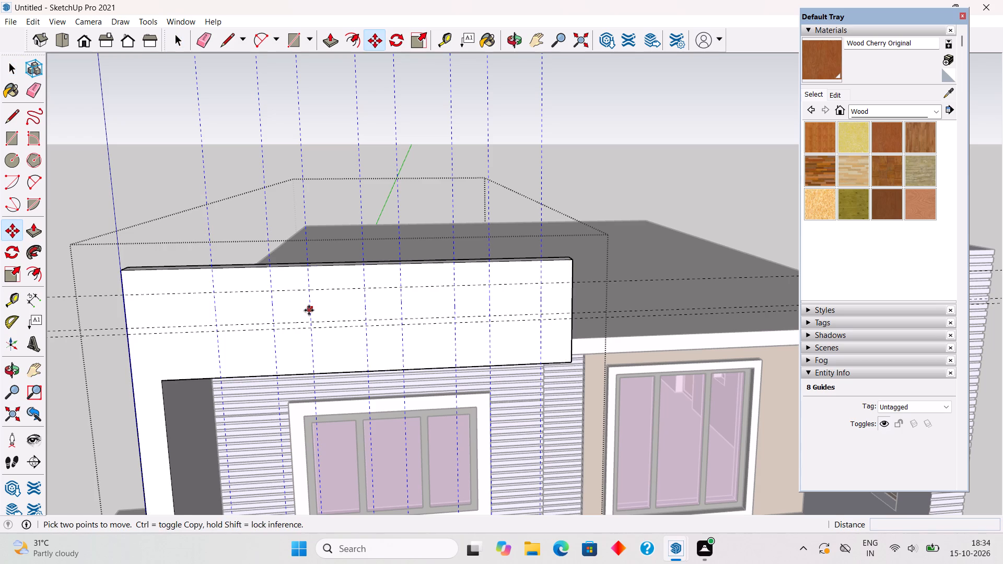
{"action": "left_click", "coordinate": [309, 310]}
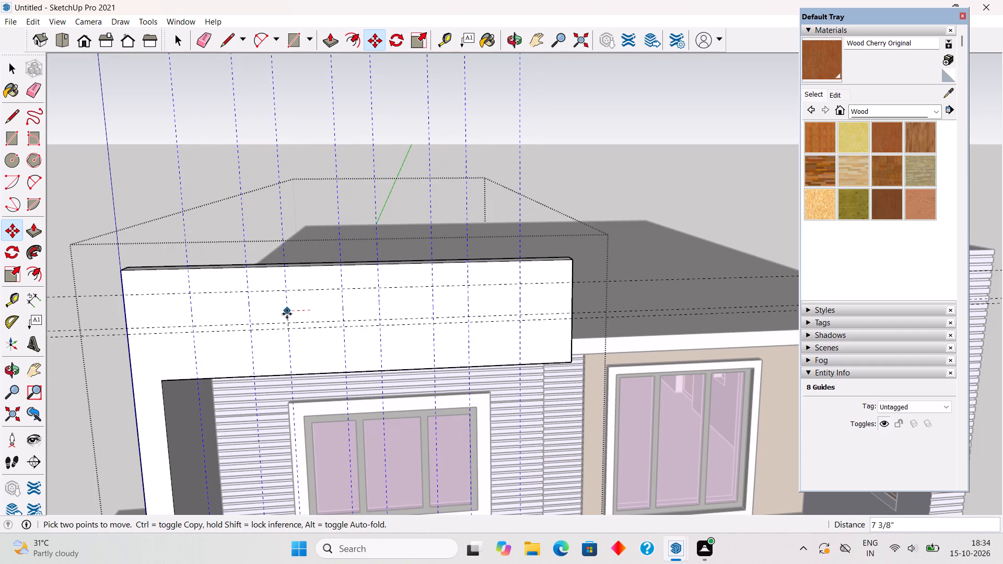
{"action": "left_click", "coordinate": [283, 314]}
{"action": "key", "text": "space"}
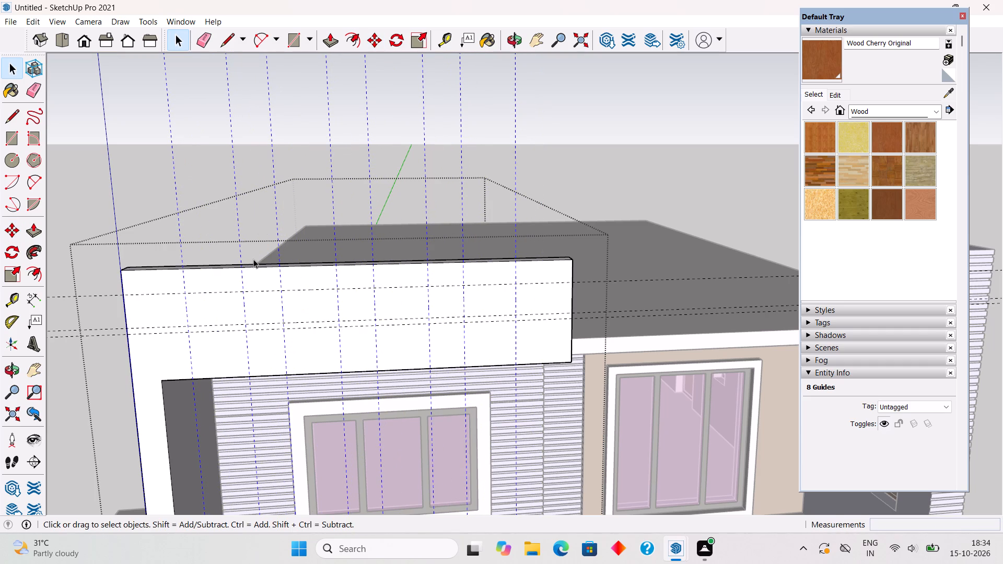
{"action": "left_click", "coordinate": [212, 176]}
Draw four 1' 6" by 1' 1" rectangles on the parapet face, between the paired vertical guides and the top and lowest horizontal guides.
{"action": "scroll", "coordinate": [227, 305], "scroll_direction": "up", "scroll_amount": 3}
{"action": "middle_click_drag", "start_coordinate": [239, 299], "coordinate": [309, 253]}
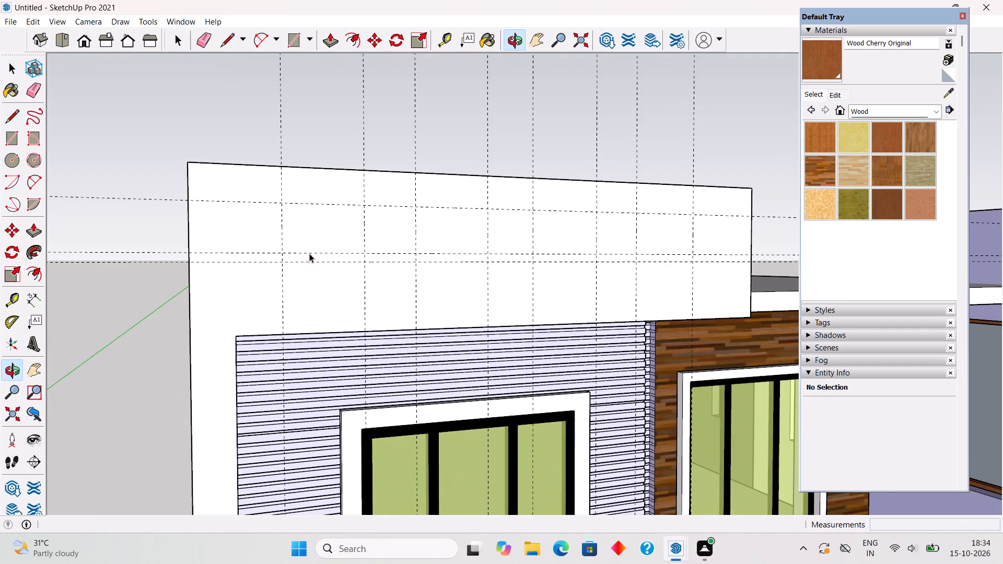
{"action": "triple_click", "coordinate": [311, 234]}
{"action": "key", "text": "r"}
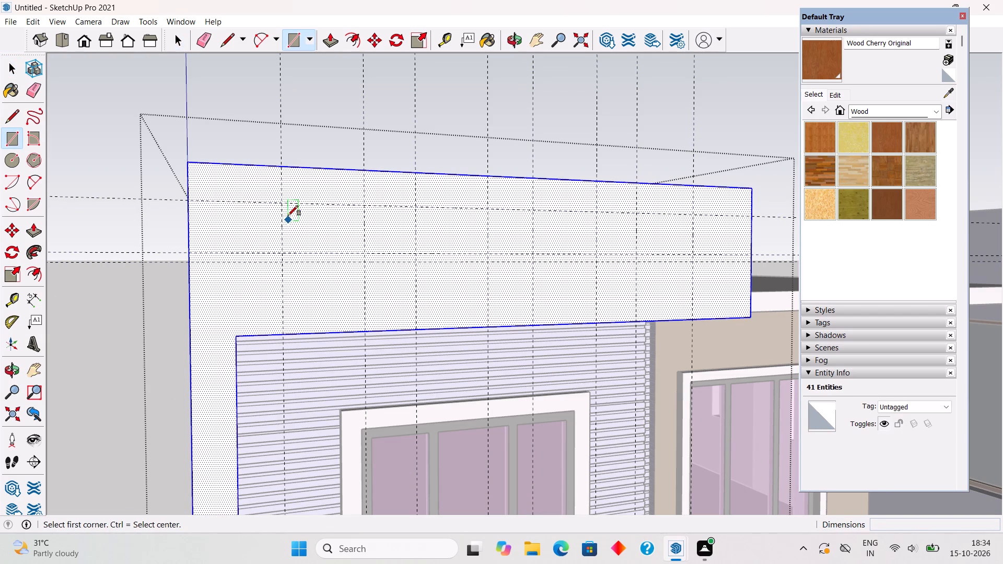
{"action": "left_click", "coordinate": [283, 202]}
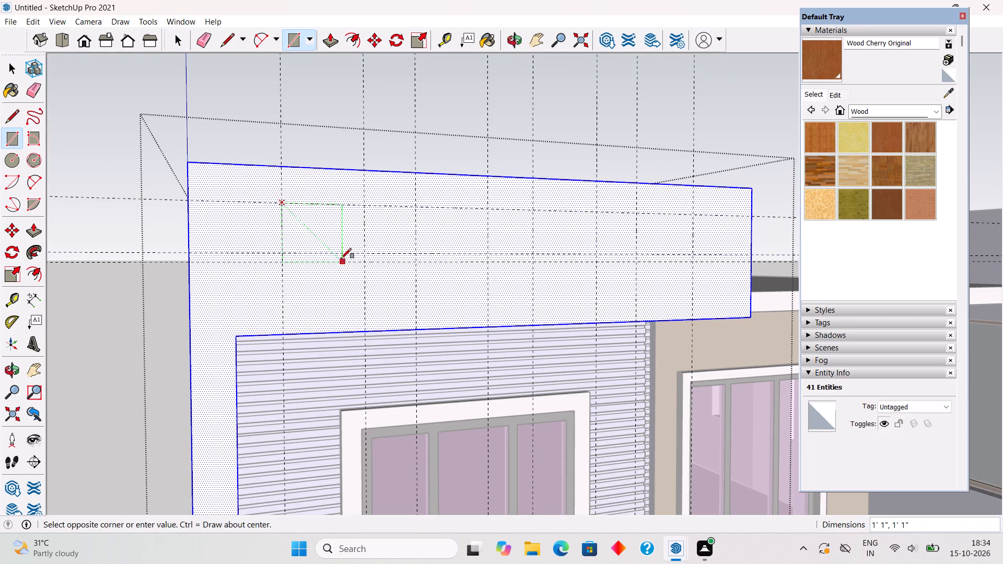
{"action": "left_click", "coordinate": [363, 262]}
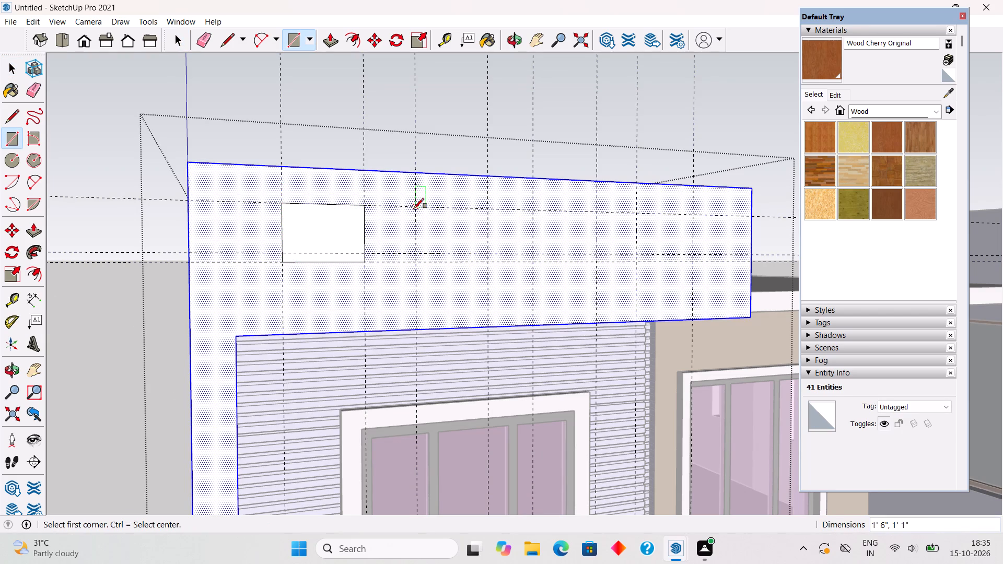
{"action": "left_click", "coordinate": [414, 208]}
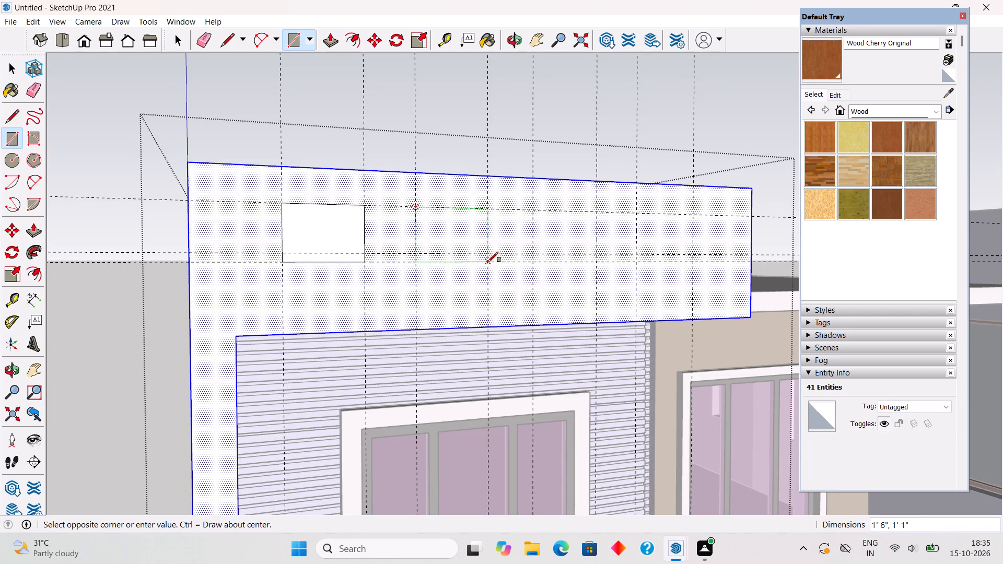
{"action": "left_click", "coordinate": [491, 262]}
{"action": "left_click", "coordinate": [533, 212]}
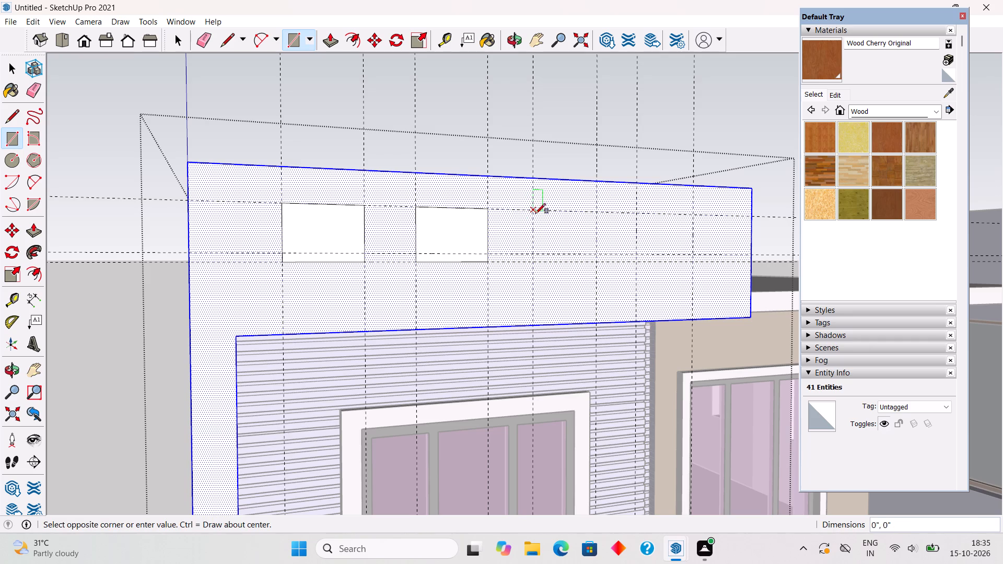
{"action": "left_click", "coordinate": [597, 265]}
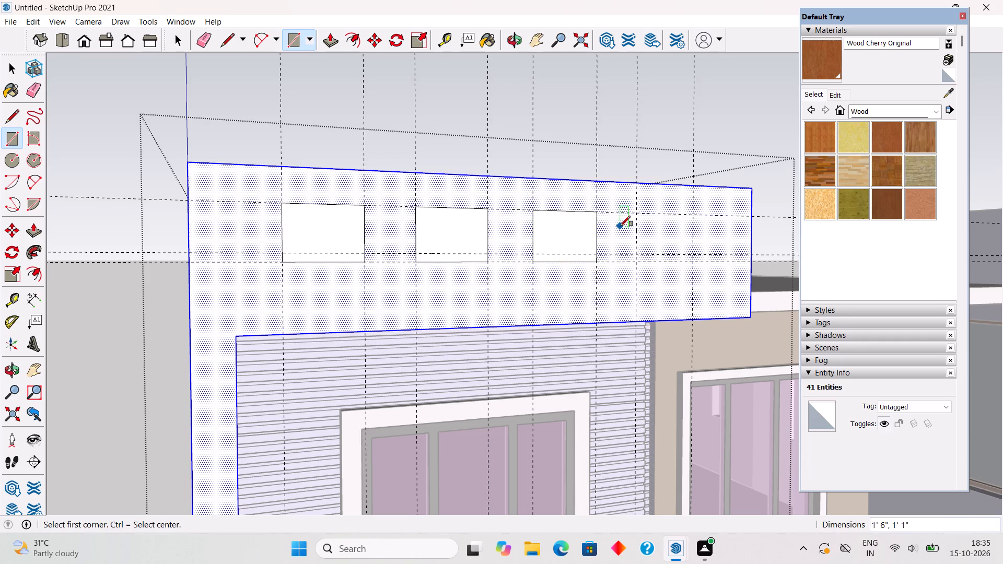
{"action": "left_click", "coordinate": [638, 214]}
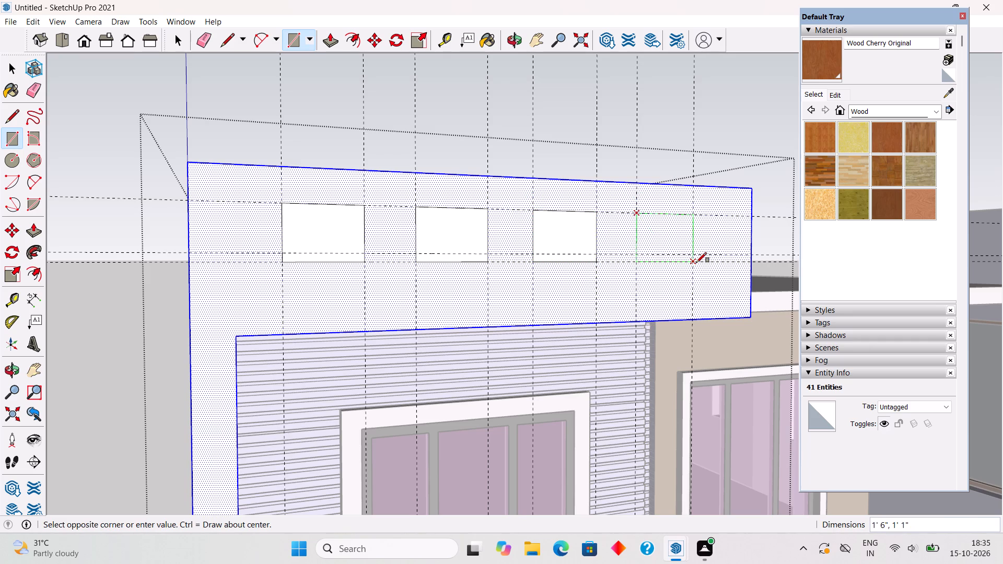
{"action": "left_click", "coordinate": [696, 263]}
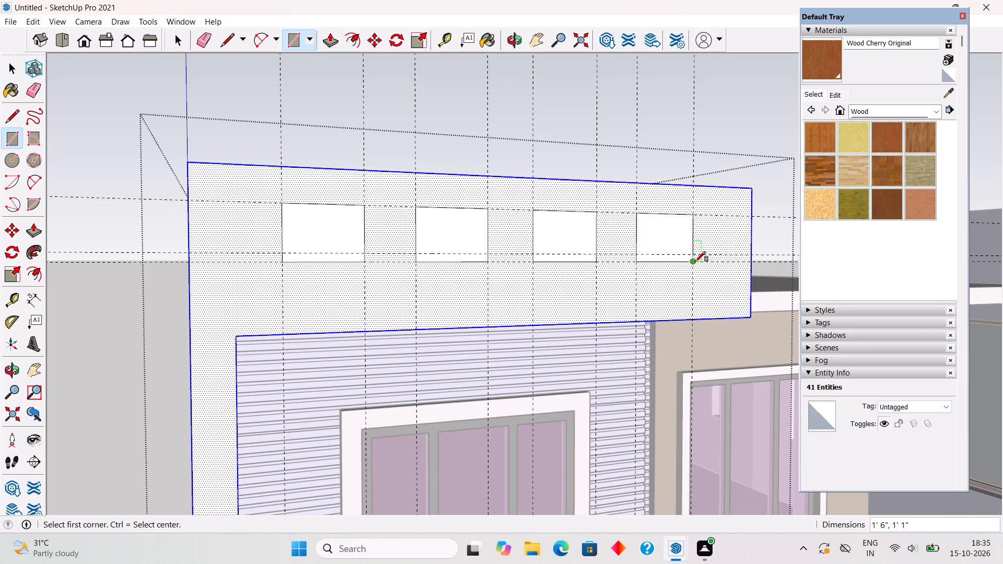
Push the four rectangles 6" through the parapet to cut open rectangular holes, and leave the group.
{"action": "key", "text": "space"}
{"action": "left_click", "coordinate": [338, 234]}
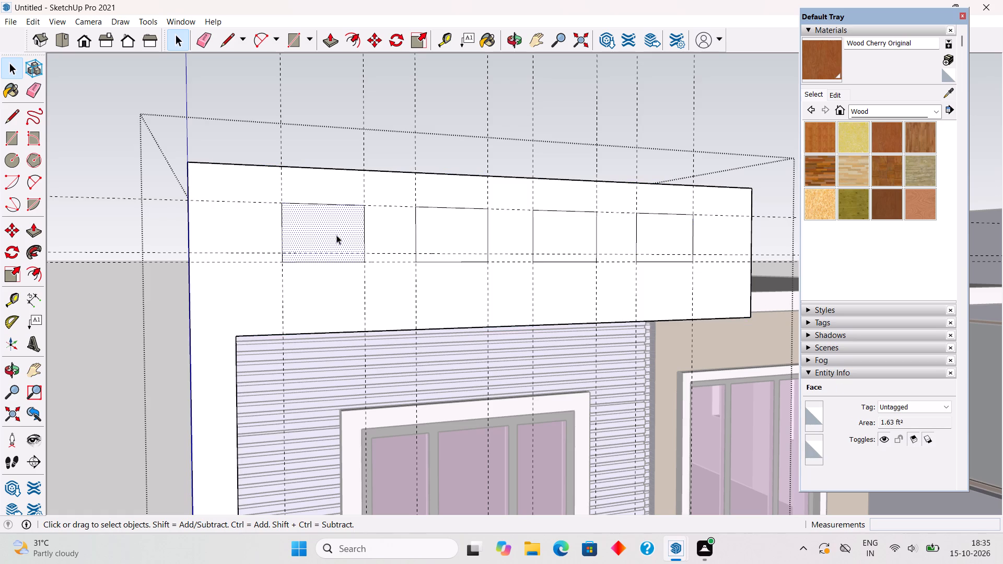
{"action": "key", "text": "p"}
{"action": "left_click_drag", "start_coordinate": [346, 244], "coordinate": [322, 224]}
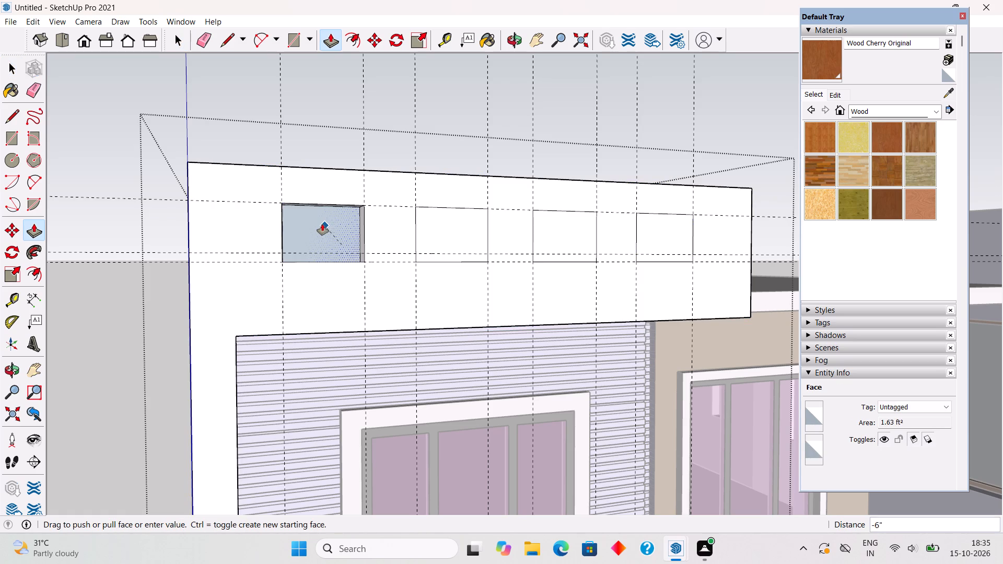
{"action": "left_click_drag", "start_coordinate": [322, 224], "coordinate": [321, 224]}
{"action": "double_click", "coordinate": [437, 225]}
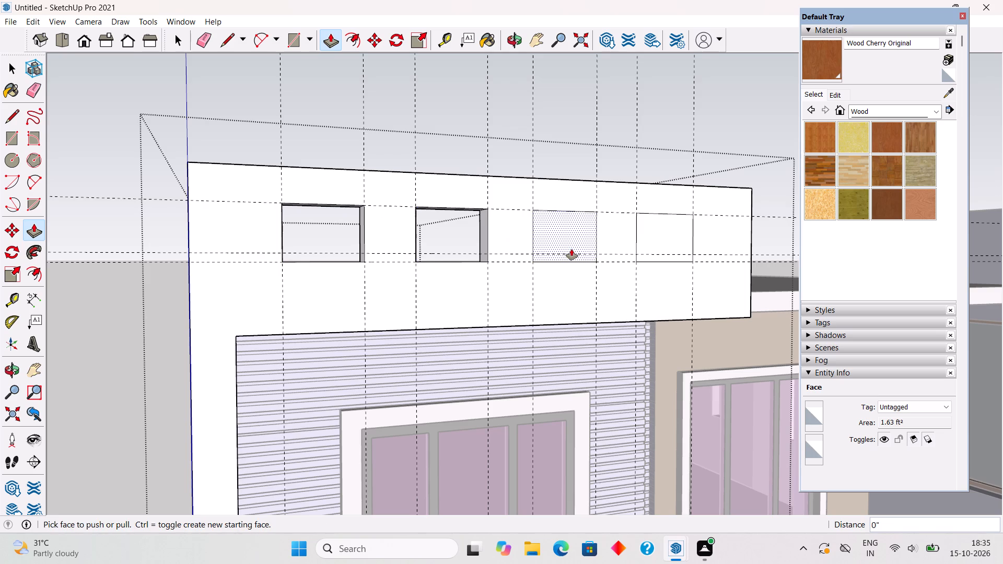
{"action": "double_click", "coordinate": [572, 249]}
{"action": "double_click", "coordinate": [659, 233]}
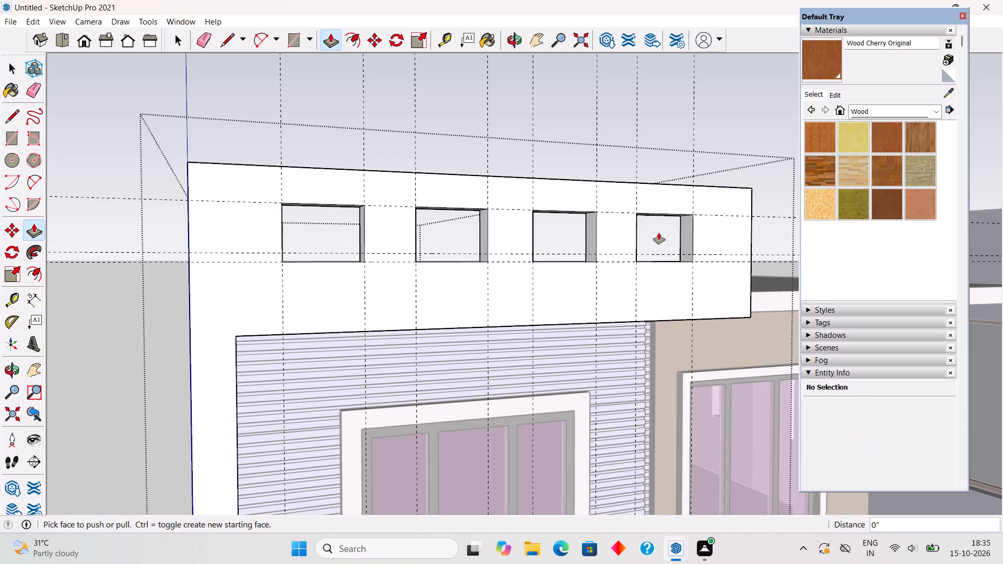
{"action": "key", "text": "space"}
{"action": "left_click", "coordinate": [399, 75]}
{"action": "scroll", "coordinate": [390, 119], "scroll_direction": "up", "scroll_amount": 1}
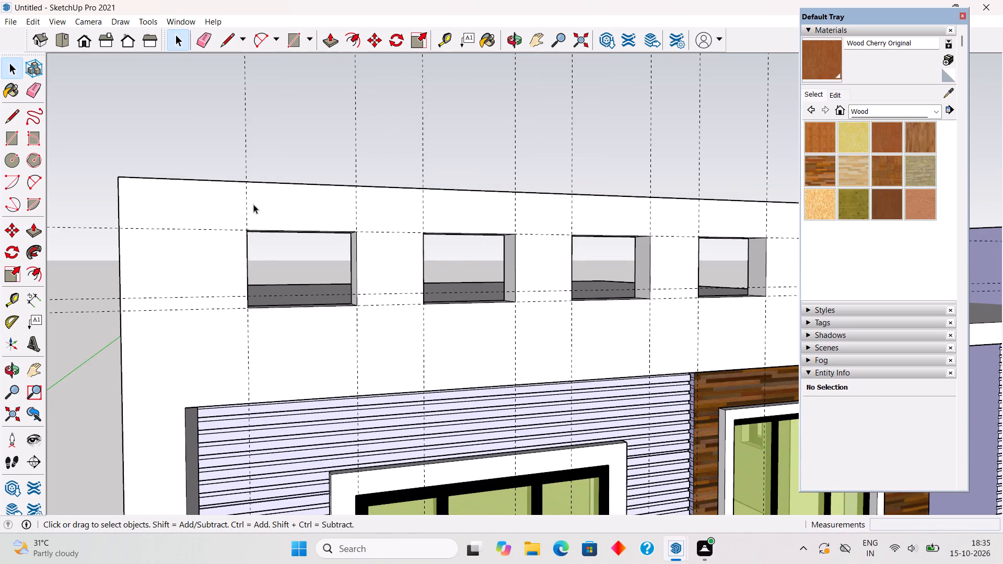
Examine the four parapet openings and the house front from several distances and angles.
{"action": "scroll", "coordinate": [242, 207], "scroll_direction": "down", "scroll_amount": 5}
{"action": "middle_click_drag", "start_coordinate": [471, 247], "coordinate": [354, 261]}
{"action": "scroll", "coordinate": [354, 261], "scroll_direction": "down", "scroll_amount": 8}
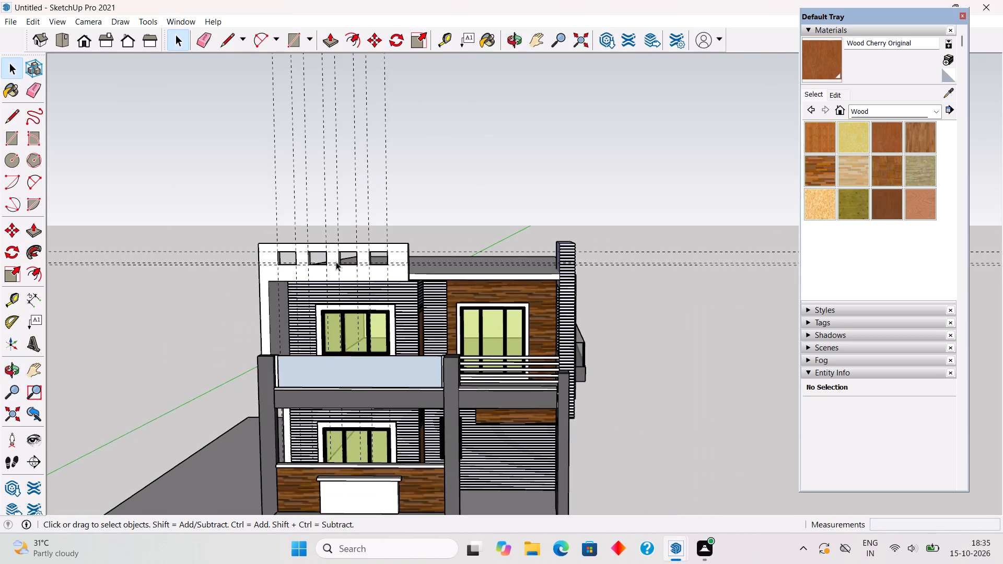
{"action": "scroll", "coordinate": [238, 210], "scroll_direction": "up", "scroll_amount": 6}
{"action": "scroll", "coordinate": [344, 271], "scroll_direction": "up", "scroll_amount": 5}
{"action": "scroll", "coordinate": [354, 314], "scroll_direction": "down", "scroll_amount": 4}
{"action": "middle_click_drag", "start_coordinate": [370, 373], "coordinate": [435, 376]}
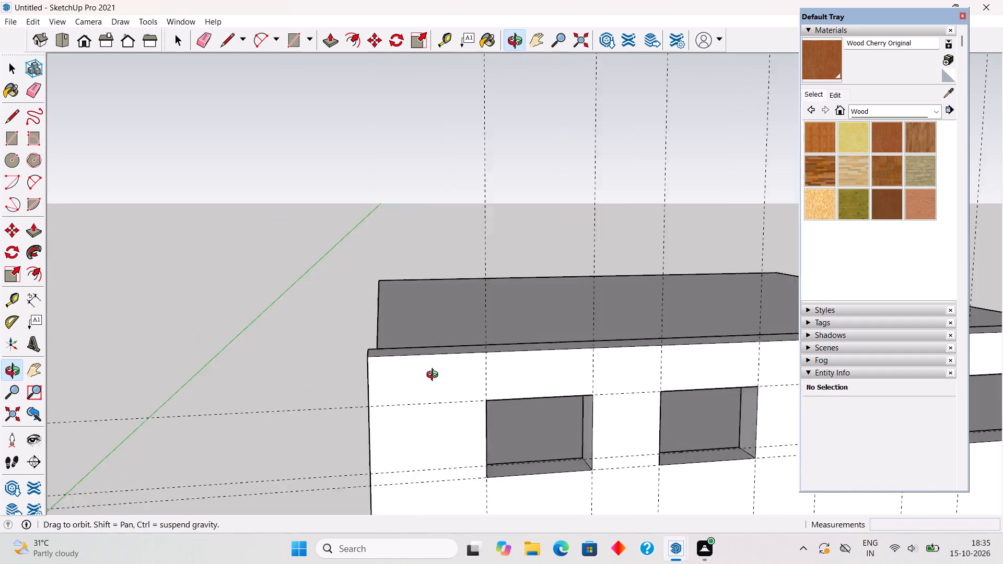
{"action": "middle_click_drag", "start_coordinate": [435, 376], "coordinate": [445, 358]}
{"action": "scroll", "coordinate": [445, 358], "scroll_direction": "down", "scroll_amount": 3}
{"action": "scroll", "coordinate": [431, 268], "scroll_direction": "down", "scroll_amount": 4}
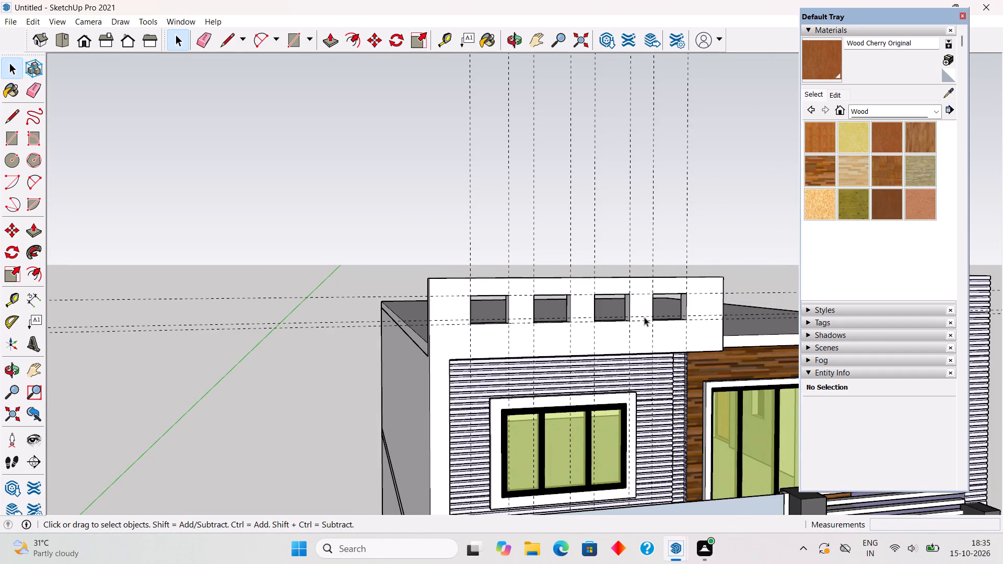
Inside the parapet group, narrow the opening nearest the parapet's free end by pushing its far side face inward 2", plus another 1".
{"action": "scroll", "coordinate": [714, 309], "scroll_direction": "up", "scroll_amount": 1}
{"action": "scroll", "coordinate": [481, 334], "scroll_direction": "up", "scroll_amount": 4}
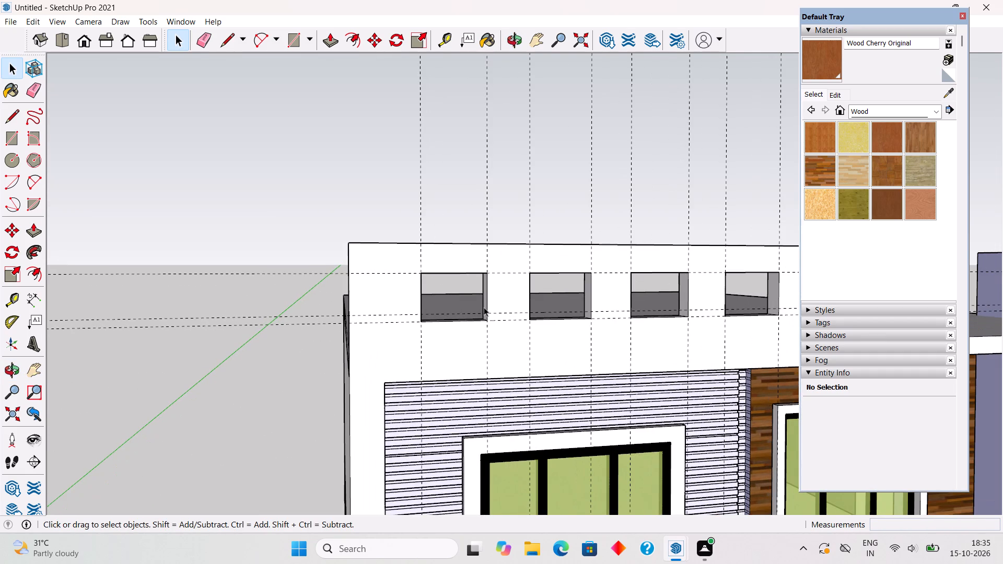
{"action": "left_click", "coordinate": [484, 306]}
{"action": "scroll", "coordinate": [484, 305], "scroll_direction": "up", "scroll_amount": 5}
{"action": "triple_click", "coordinate": [484, 305]}
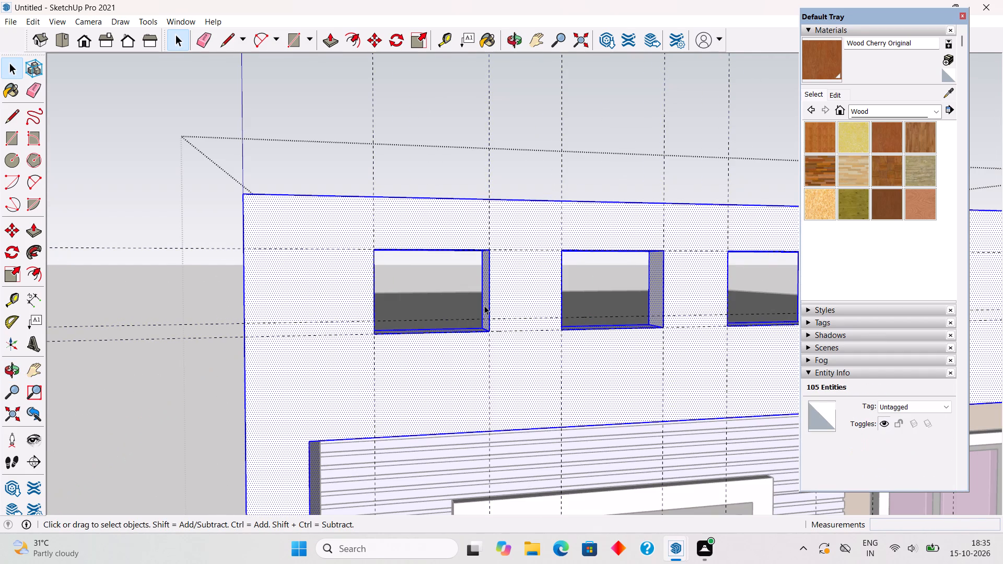
{"action": "key", "text": "p"}
{"action": "left_click", "coordinate": [484, 301]}
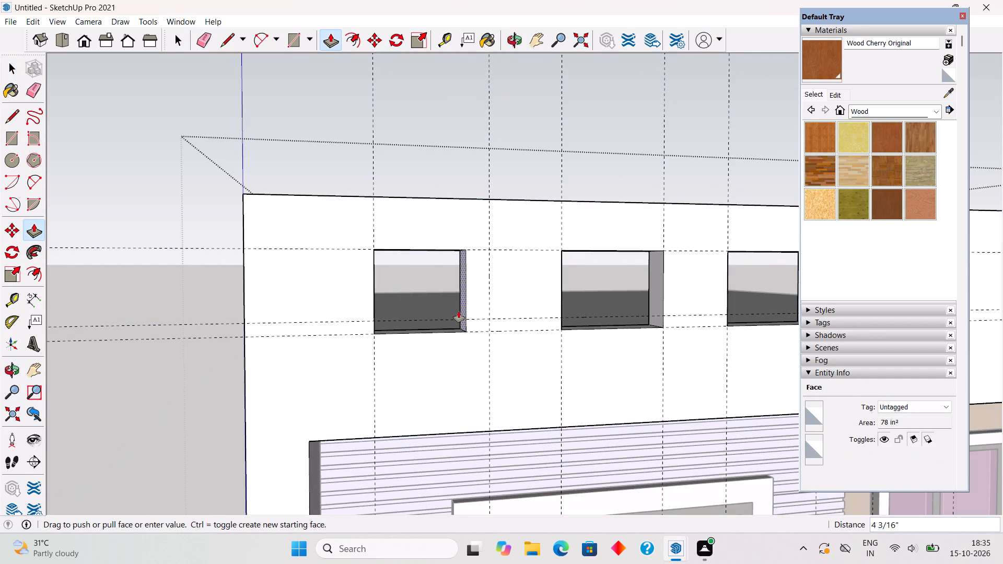
{"action": "left_click", "coordinate": [458, 312]}
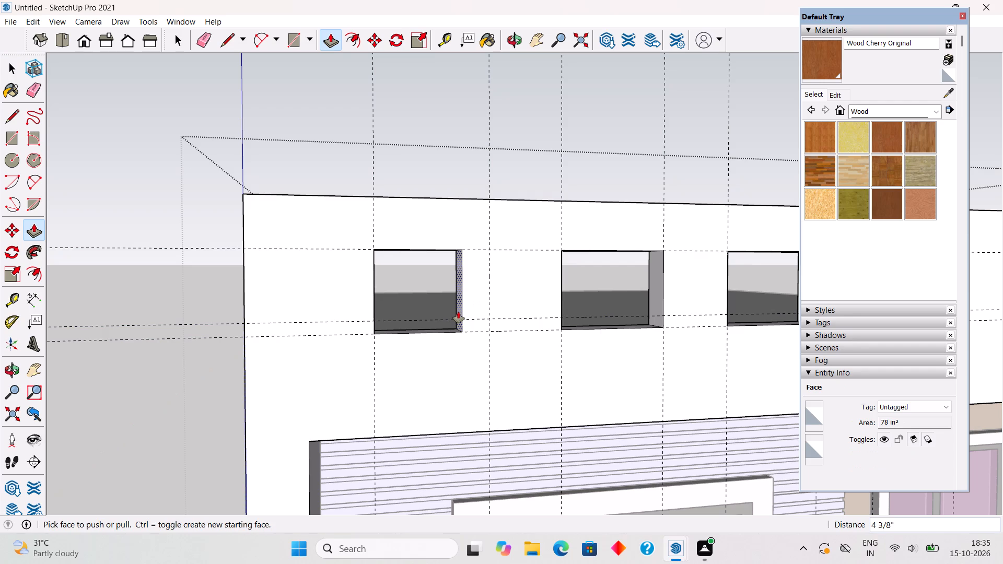
{"action": "type", "text": "2\""}
{"action": "key", "text": "Return"}
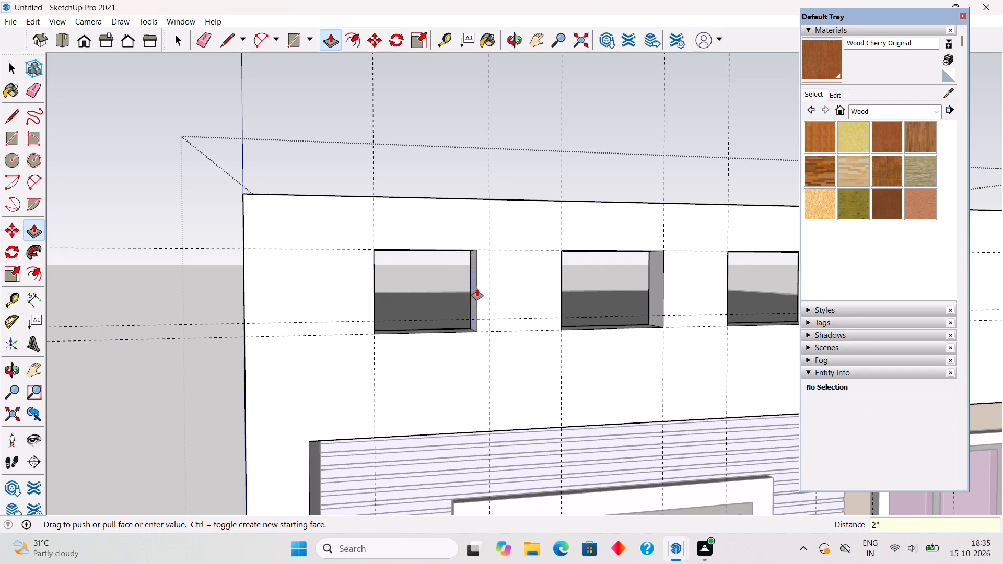
{"action": "left_click", "coordinate": [474, 291]}
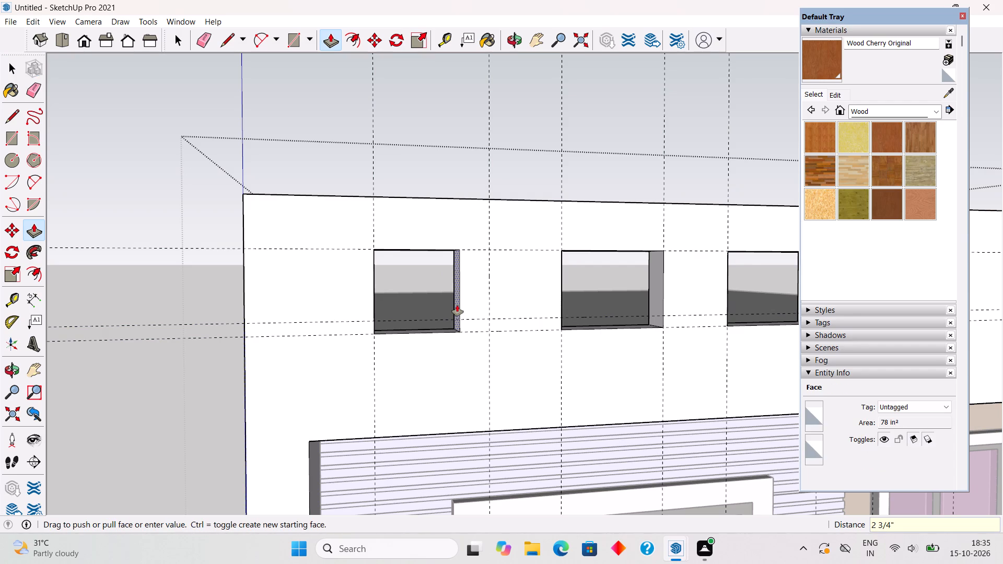
{"action": "type", "text": "1\""}
{"action": "key", "text": "Return"}
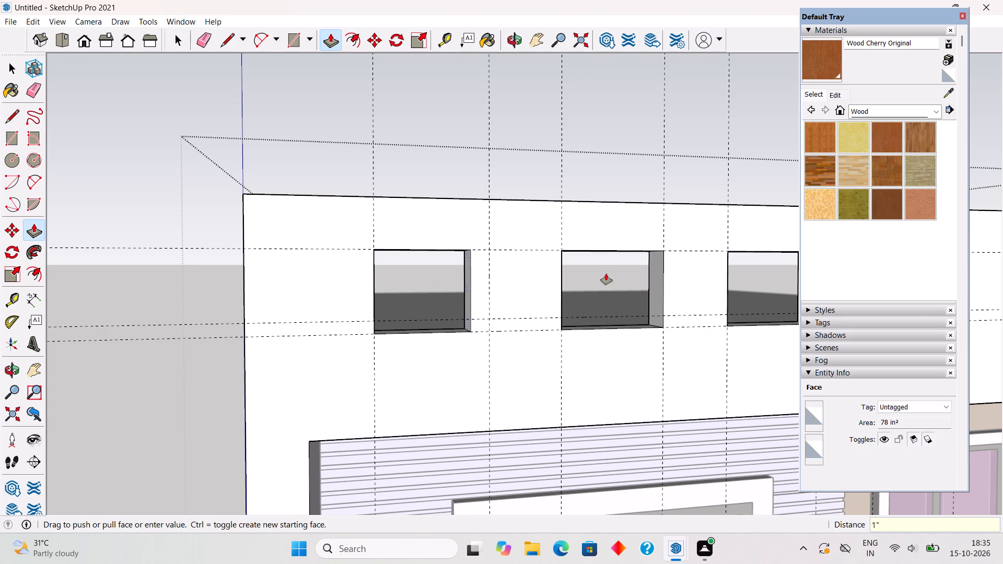
Push the same side face of the other three parapet openings 3" inward each, and leave the group.
{"action": "left_click", "coordinate": [656, 284]}
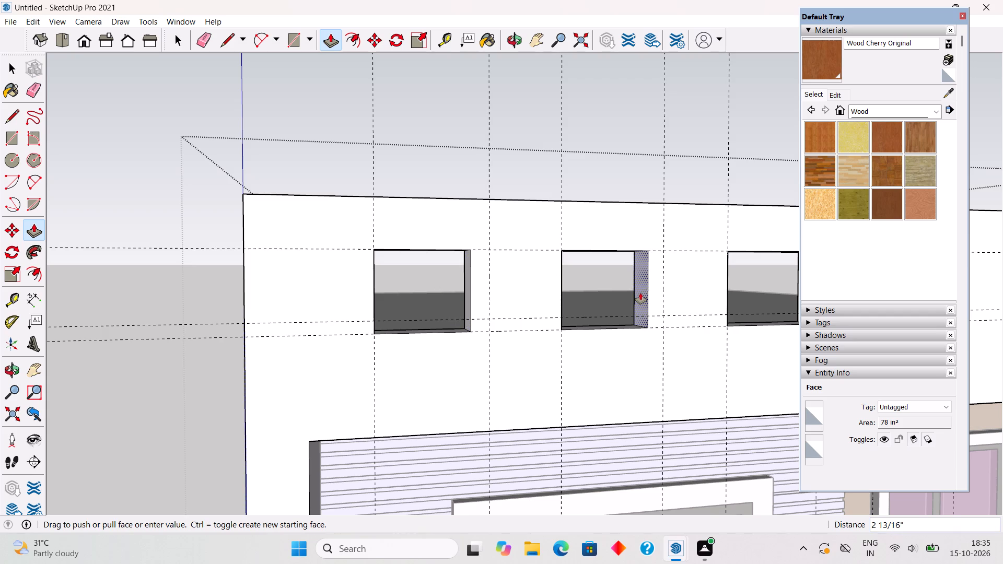
{"action": "type", "text": "3\""}
{"action": "key", "text": "Return"}
{"action": "scroll", "coordinate": [633, 296], "scroll_direction": "down", "scroll_amount": 6}
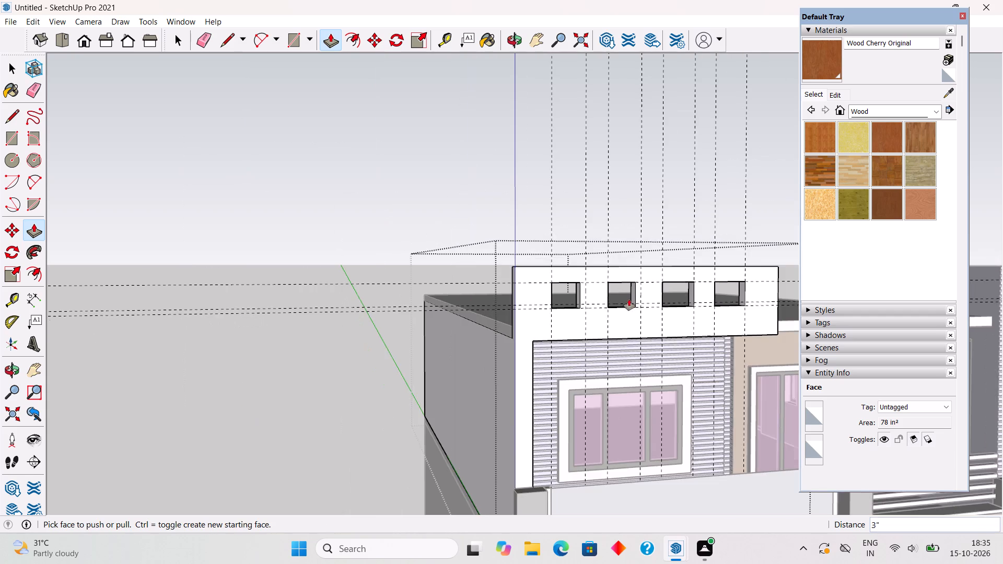
{"action": "scroll", "coordinate": [687, 308], "scroll_direction": "up", "scroll_amount": 8}
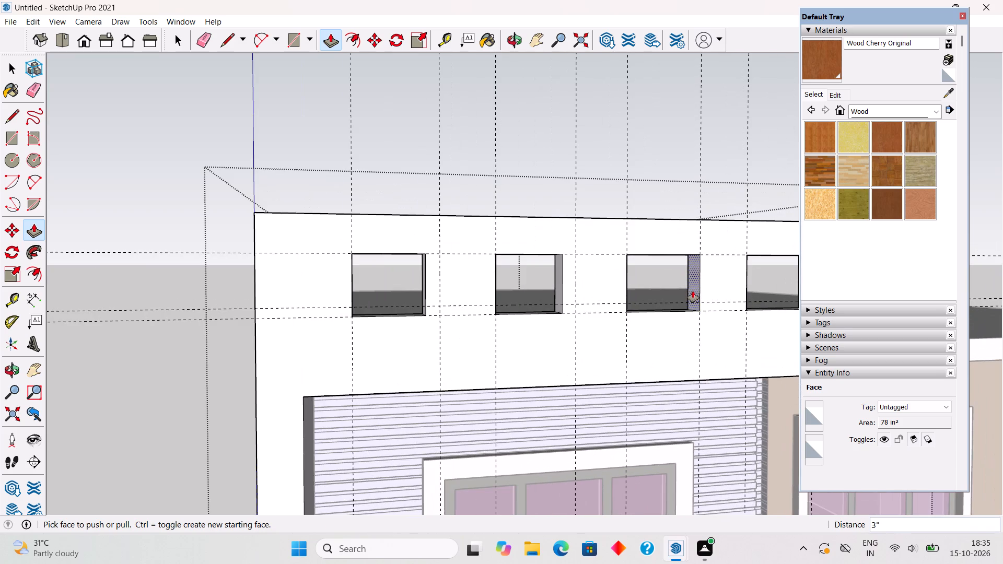
{"action": "left_click", "coordinate": [693, 291]}
{"action": "type", "text": "3\""}
{"action": "key", "text": "Return"}
{"action": "scroll", "coordinate": [683, 298], "scroll_direction": "down", "scroll_amount": 4}
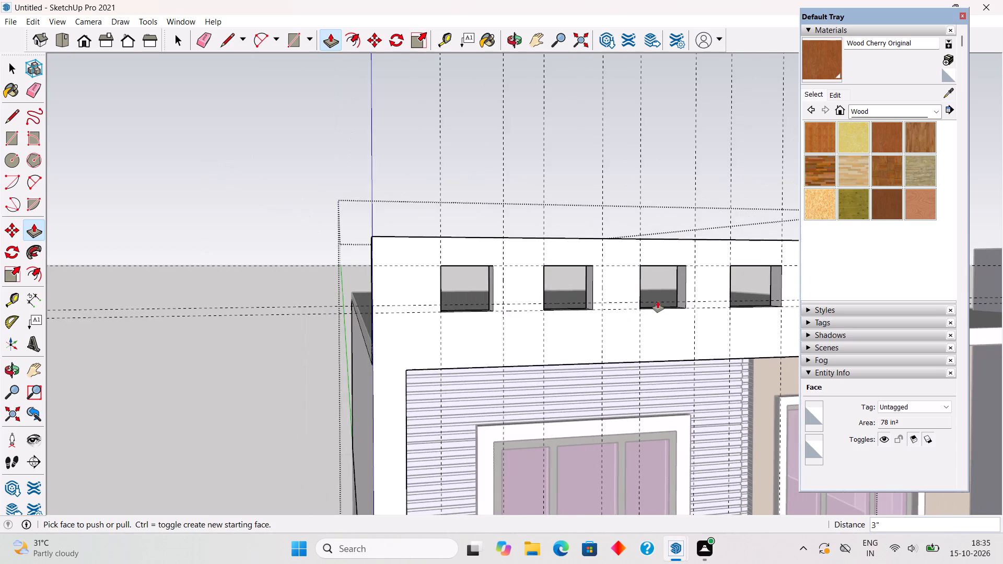
{"action": "scroll", "coordinate": [733, 285], "scroll_direction": "up", "scroll_amount": 4}
{"action": "left_click", "coordinate": [767, 290]}
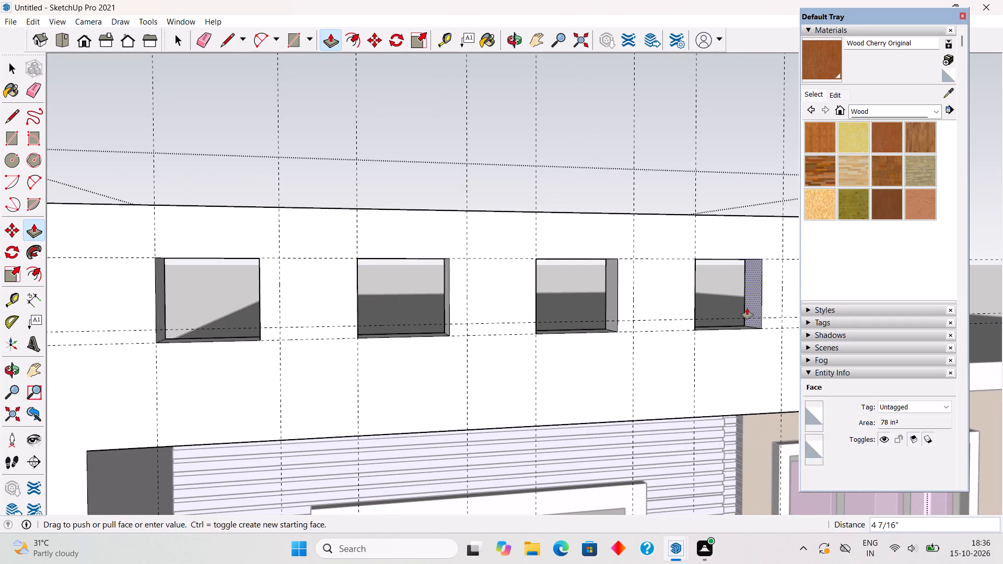
{"action": "type", "text": "3\""}
{"action": "key", "text": "Return"}
{"action": "key", "text": "space"}
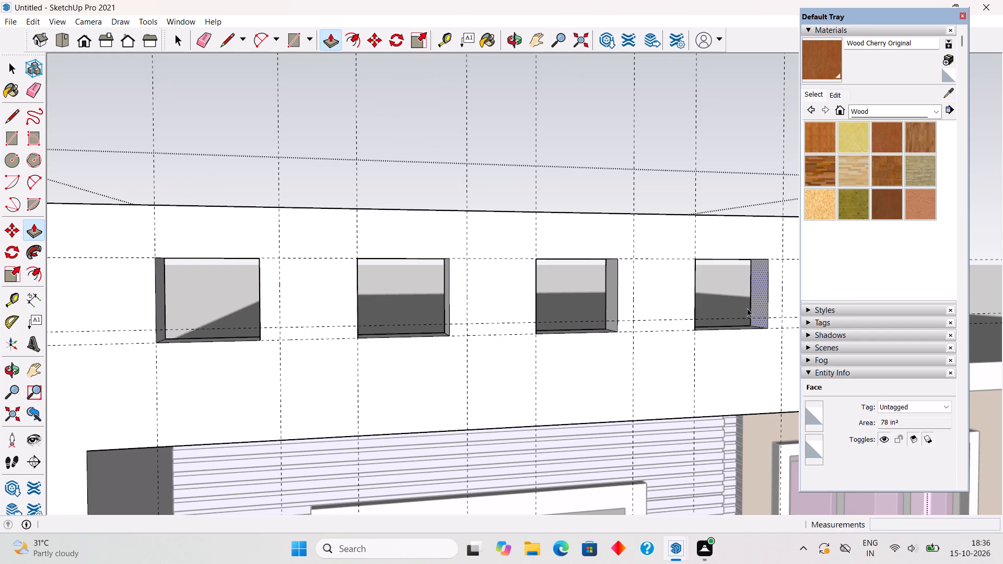
{"action": "left_click", "coordinate": [725, 90]}
Draw a 1' 3" by 1' 1" rectangle over each of the four parapet openings, corner to corner, outside the parapet group.
{"action": "middle_click_drag", "start_coordinate": [650, 307], "coordinate": [613, 314]}
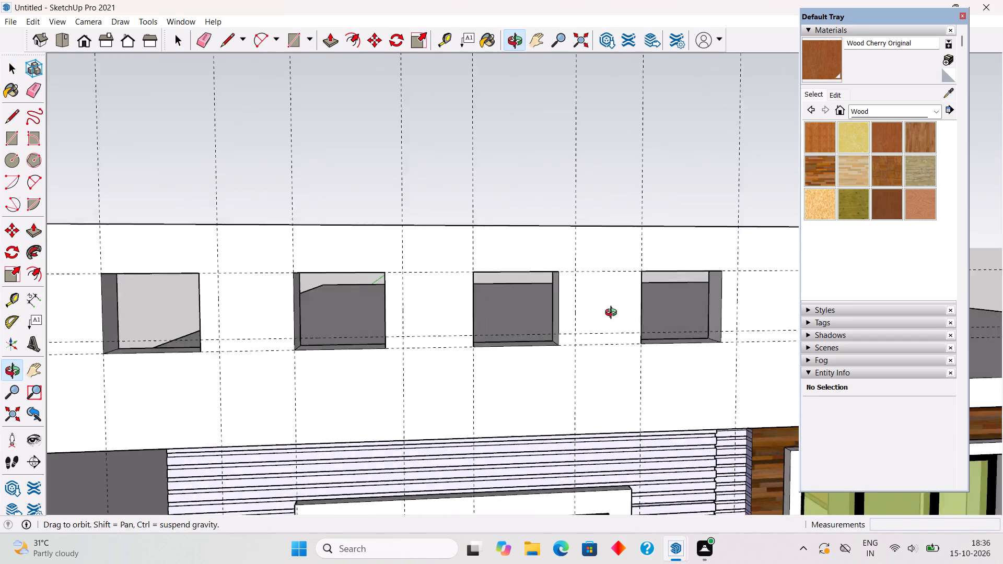
{"action": "middle_click_drag", "start_coordinate": [613, 314], "coordinate": [573, 314]}
{"action": "scroll", "coordinate": [573, 314], "scroll_direction": "down", "scroll_amount": 9}
{"action": "scroll", "coordinate": [463, 335], "scroll_direction": "up", "scroll_amount": 8}
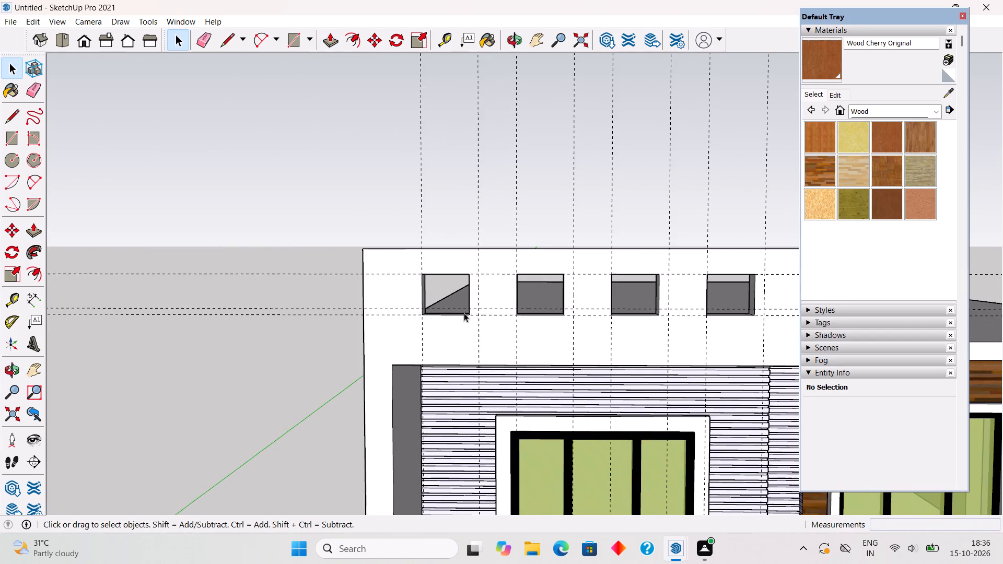
{"action": "scroll", "coordinate": [458, 313], "scroll_direction": "up", "scroll_amount": 4}
{"action": "middle_click_drag", "start_coordinate": [467, 312], "coordinate": [516, 324]}
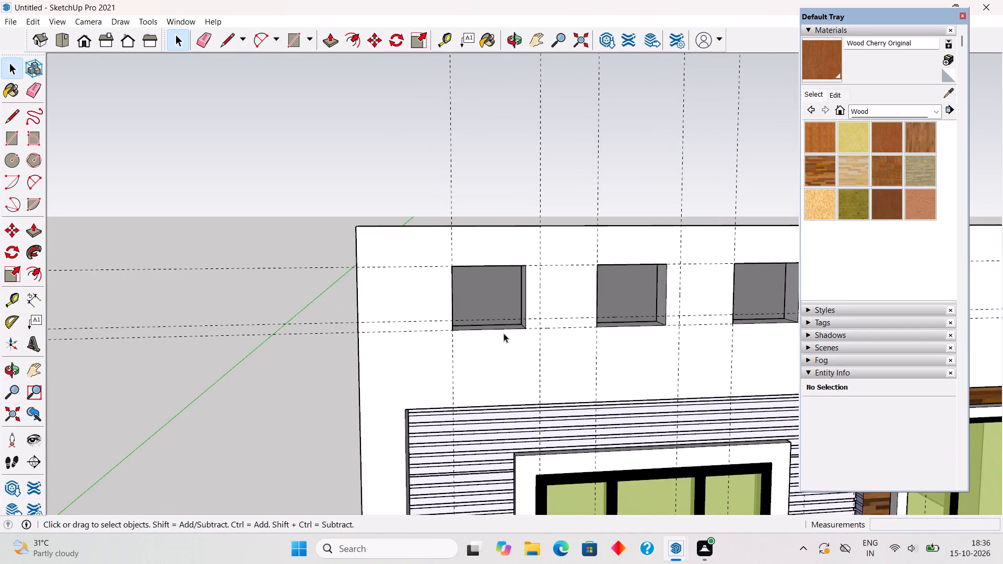
{"action": "key", "text": "d"}
{"action": "key", "text": "r"}
{"action": "left_click", "coordinate": [452, 264]}
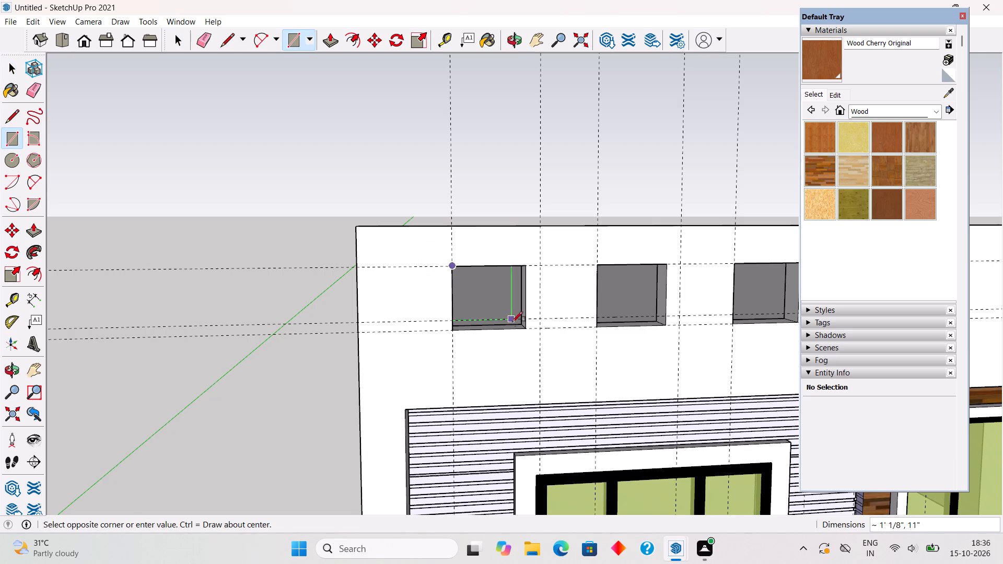
{"action": "left_click", "coordinate": [529, 328]}
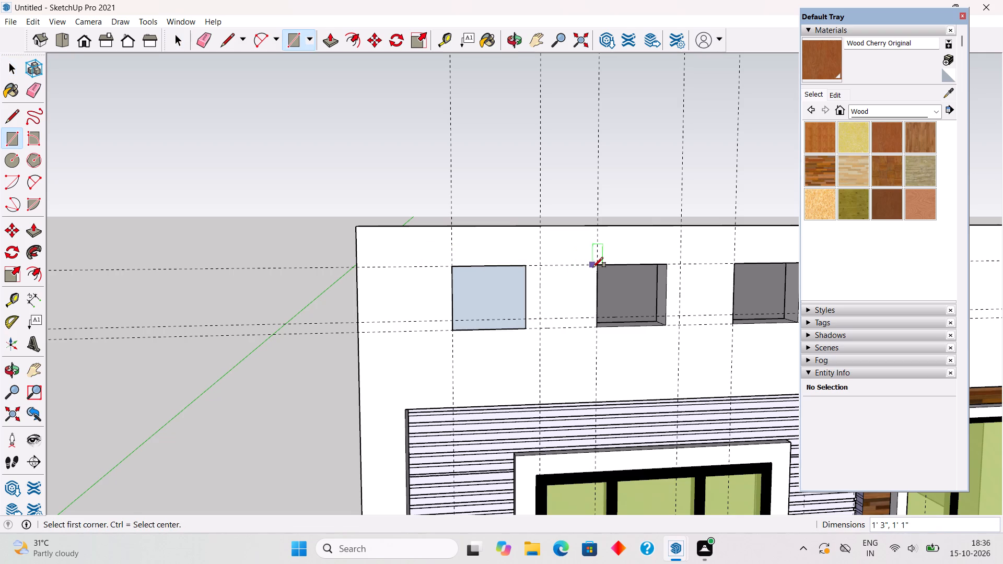
{"action": "left_click", "coordinate": [598, 267]}
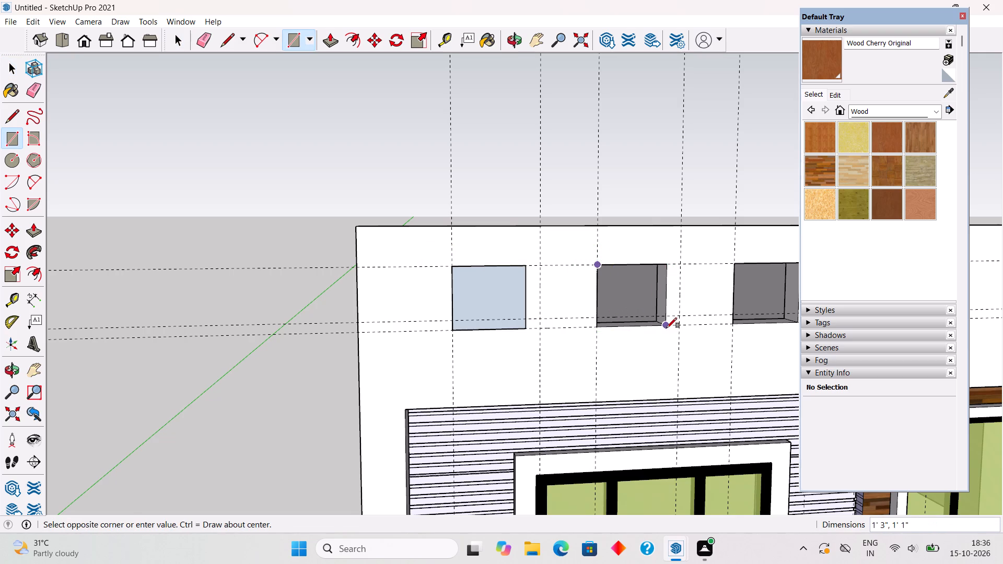
{"action": "left_click", "coordinate": [667, 328]}
{"action": "scroll", "coordinate": [600, 252], "scroll_direction": "down", "scroll_amount": 5}
{"action": "scroll", "coordinate": [518, 268], "scroll_direction": "down", "scroll_amount": 4}
{"action": "scroll", "coordinate": [749, 238], "scroll_direction": "up", "scroll_amount": 2}
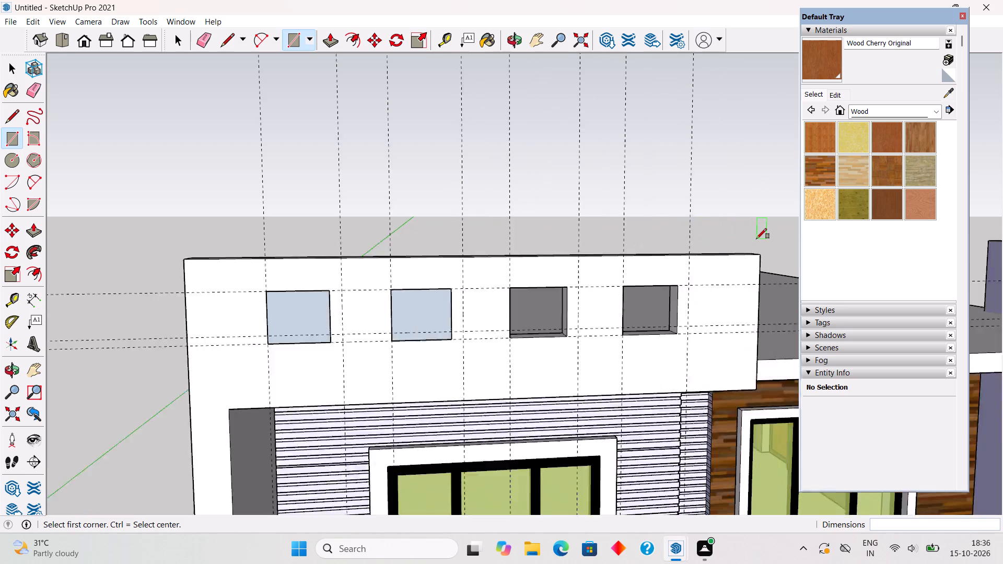
{"action": "scroll", "coordinate": [756, 239], "scroll_direction": "up", "scroll_amount": 2}
{"action": "left_click", "coordinate": [433, 306]}
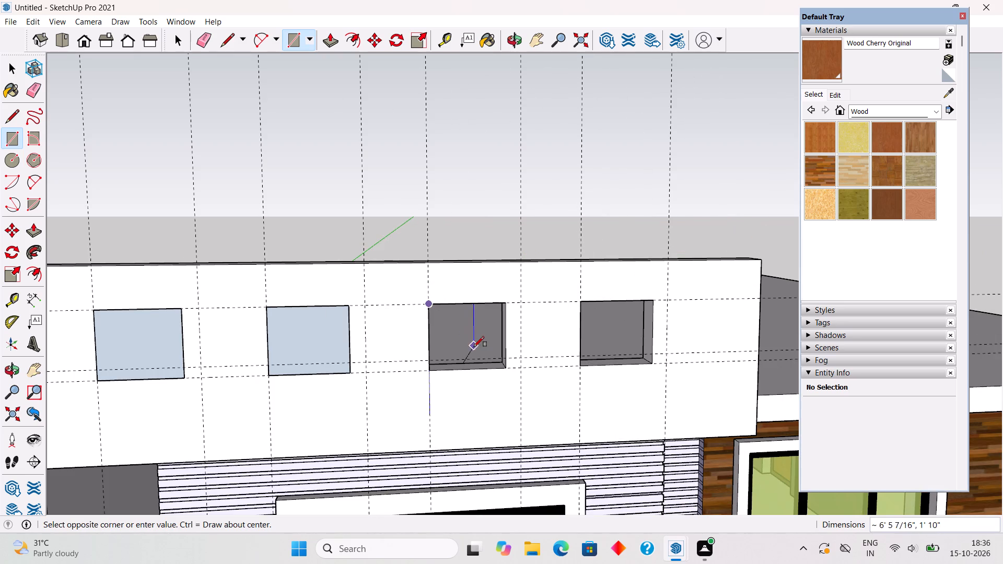
{"action": "left_click", "coordinate": [504, 370]}
{"action": "left_click", "coordinate": [579, 303]}
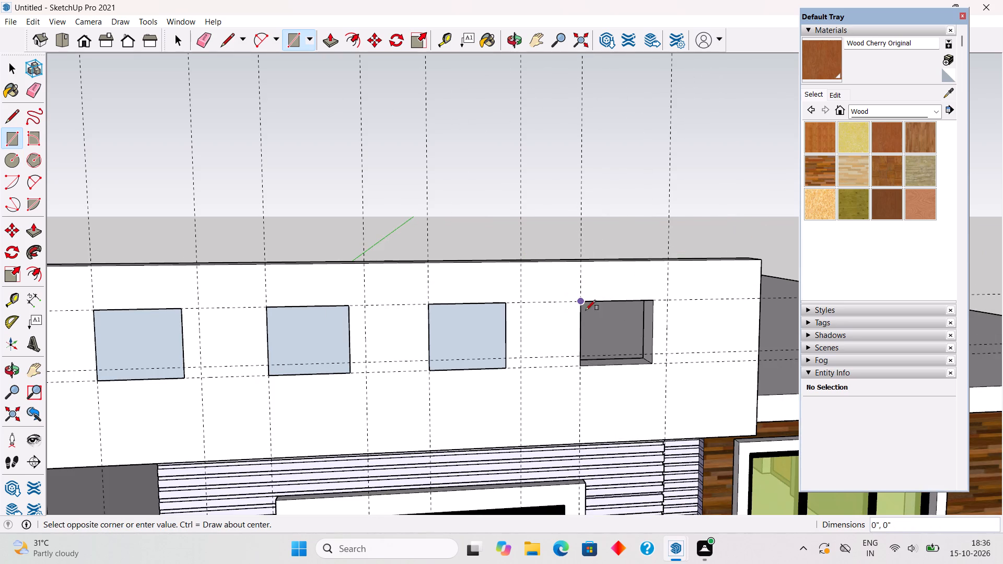
{"action": "left_click", "coordinate": [651, 362]}
{"action": "key", "text": "space"}
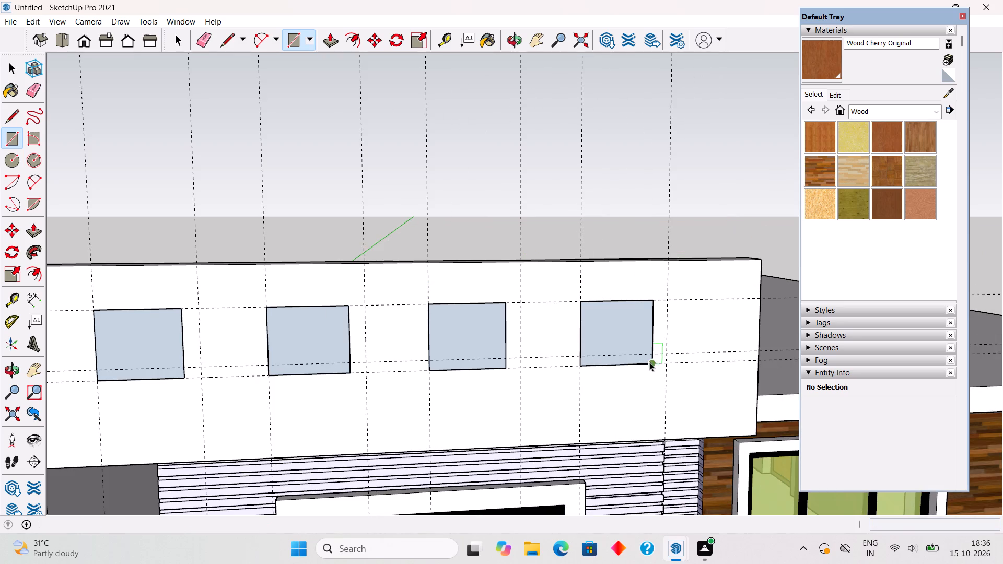
Offset the outline of each of the four opening rectangles 2" inward to form frame borders.
{"action": "key", "text": "f"}
{"action": "left_click", "coordinate": [612, 359]}
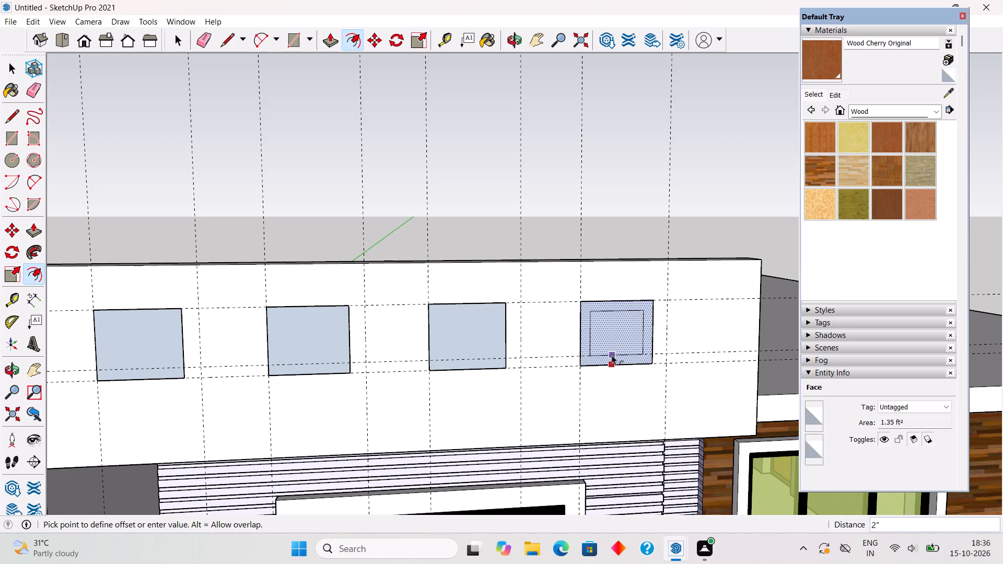
{"action": "left_click", "coordinate": [612, 355]}
{"action": "left_click", "coordinate": [471, 353]}
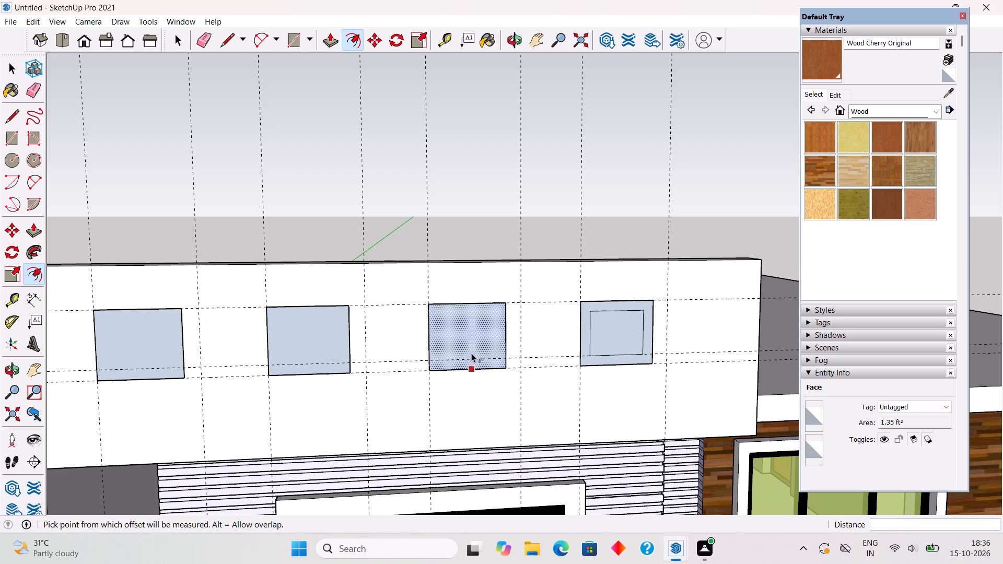
{"action": "left_click", "coordinate": [474, 357]}
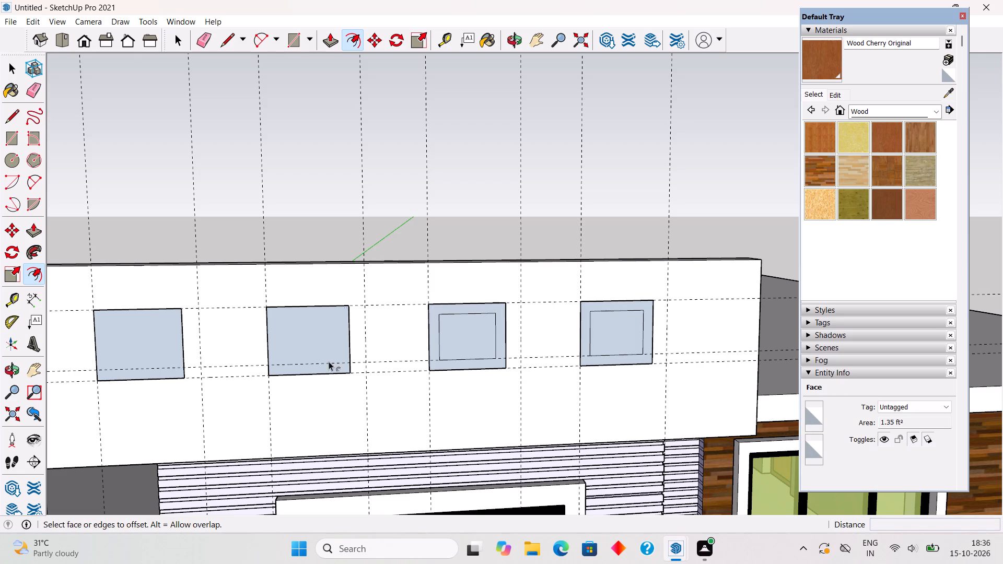
{"action": "left_click", "coordinate": [322, 369]}
{"action": "left_click", "coordinate": [326, 362]}
{"action": "left_click", "coordinate": [147, 375]}
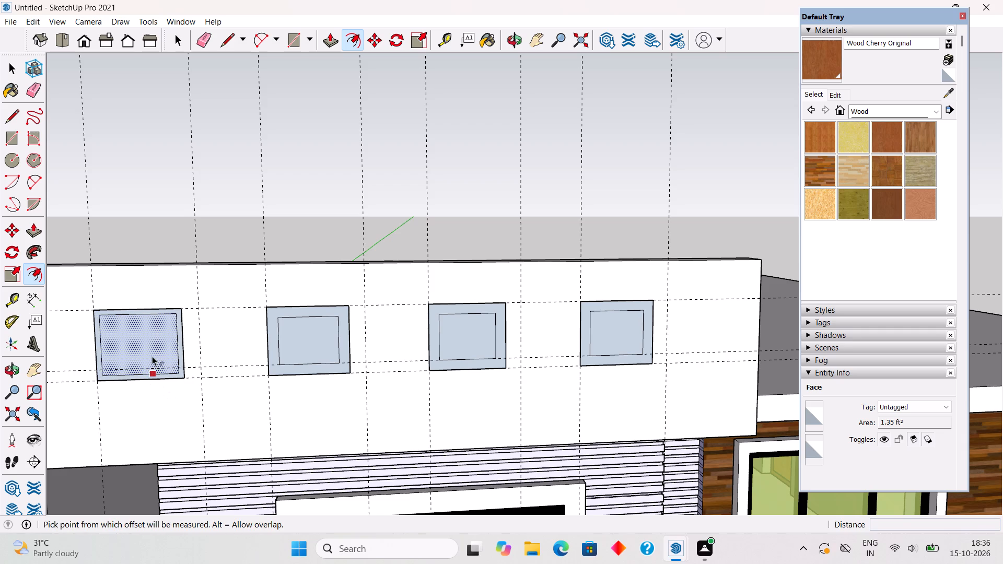
{"action": "key", "text": "ctrl+z"}
{"action": "scroll", "coordinate": [165, 340], "scroll_direction": "down", "scroll_amount": 3}
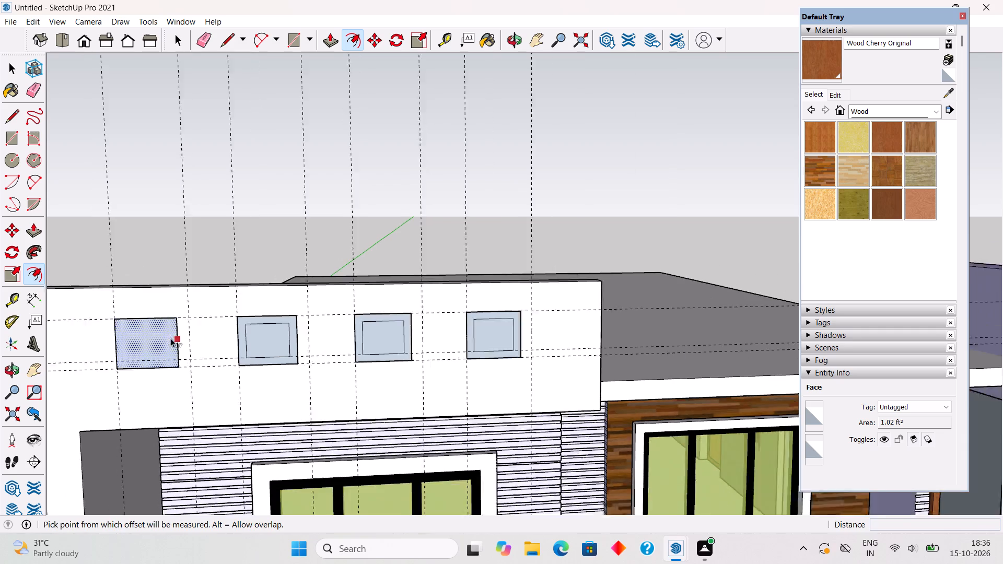
{"action": "scroll", "coordinate": [170, 338], "scroll_direction": "down", "scroll_amount": 9}
{"action": "scroll", "coordinate": [127, 348], "scroll_direction": "up", "scroll_amount": 10}
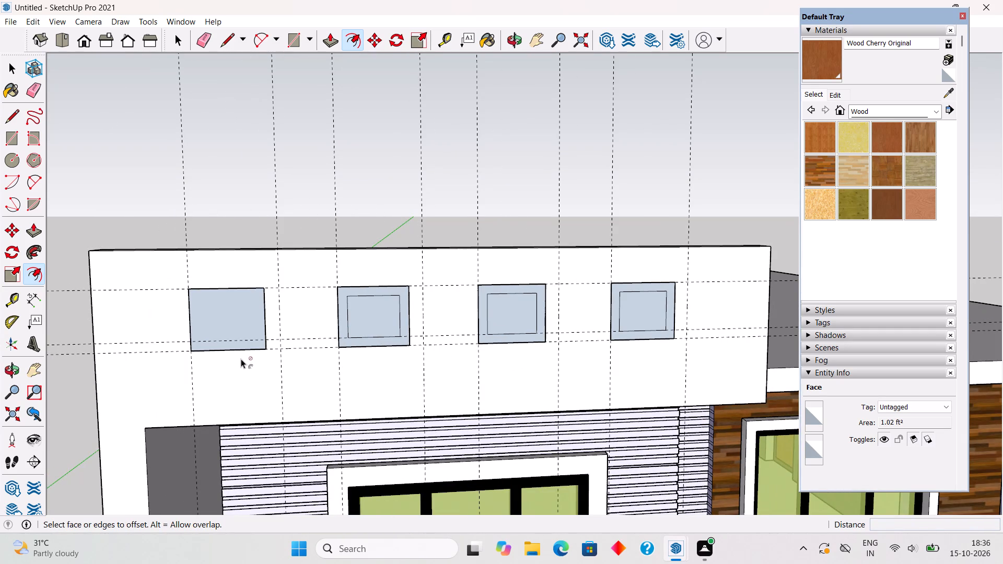
{"action": "left_click", "coordinate": [225, 344]}
{"action": "left_click", "coordinate": [225, 340]}
{"action": "key", "text": "space"}
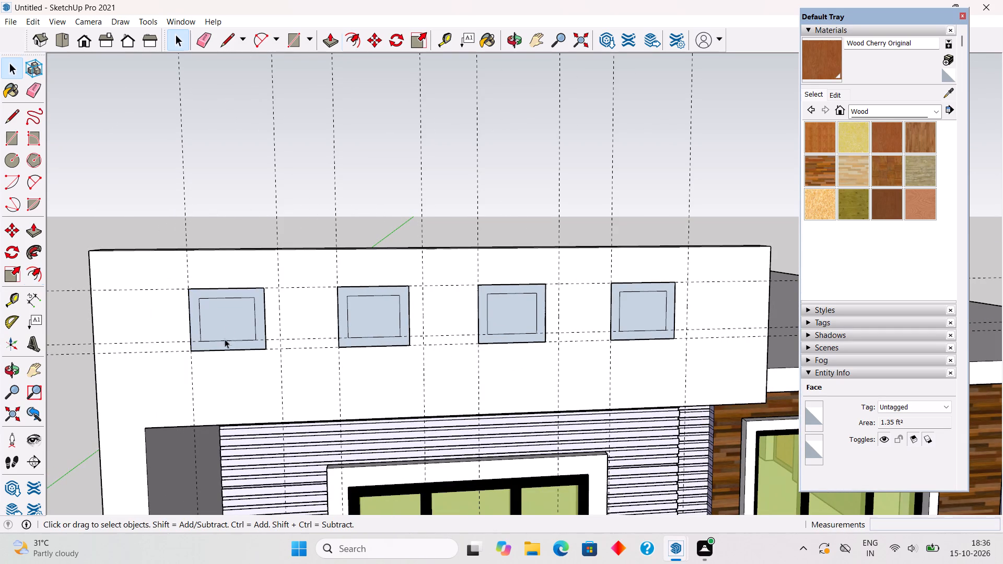
Delete the inner face of each of the four offset rectangles, leaving only the 2" frame borders.
{"action": "left_click", "coordinate": [227, 326]}
{"action": "key", "text": "Delete"}
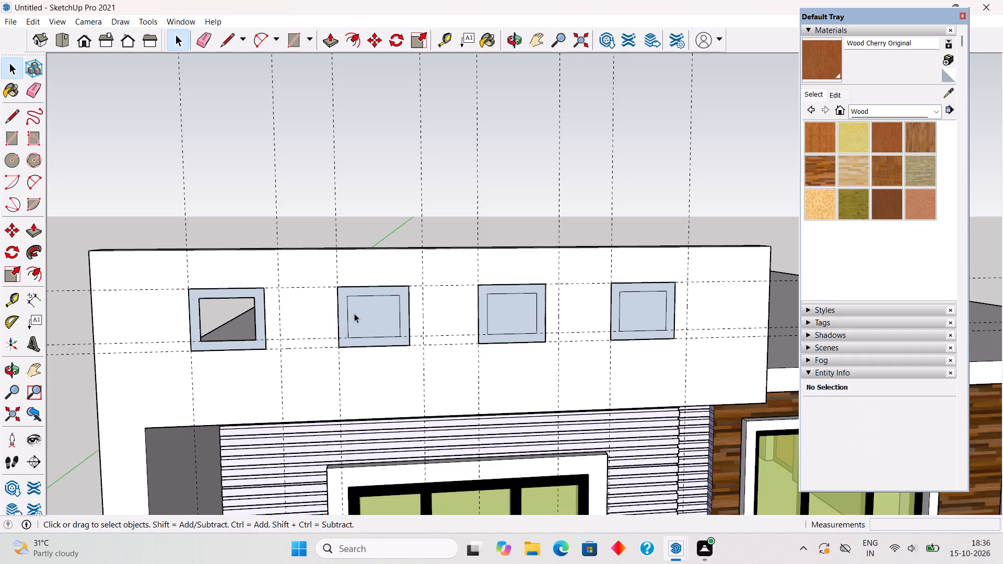
{"action": "left_click", "coordinate": [354, 313]}
{"action": "key", "text": "Delete"}
{"action": "left_click", "coordinate": [501, 323]}
{"action": "key", "text": "Delete"}
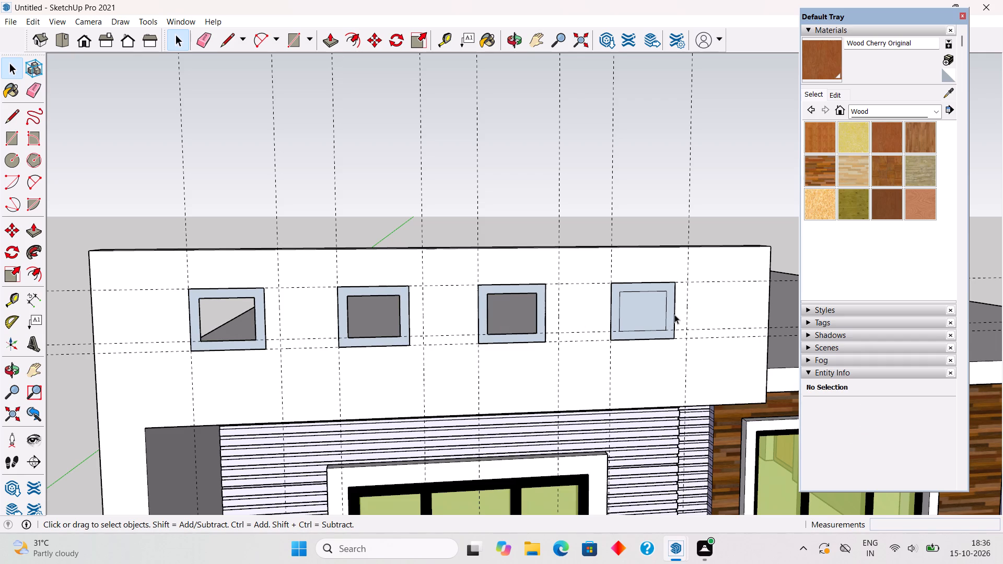
{"action": "left_click", "coordinate": [638, 309]}
{"action": "key", "text": "Delete"}
Measure the parapet's thickness across its end face near the house's outer corner.
{"action": "middle_click_drag", "start_coordinate": [249, 334], "coordinate": [323, 301]}
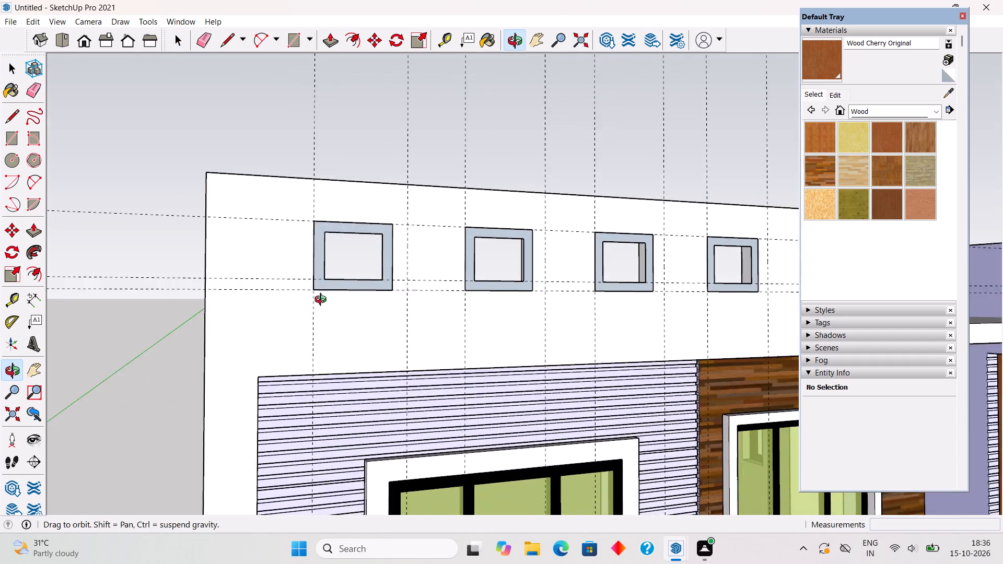
{"action": "middle_click_drag", "start_coordinate": [323, 301], "coordinate": [436, 367]}
{"action": "scroll", "coordinate": [436, 367], "scroll_direction": "up", "scroll_amount": 1}
{"action": "scroll", "coordinate": [604, 419], "scroll_direction": "up", "scroll_amount": 5}
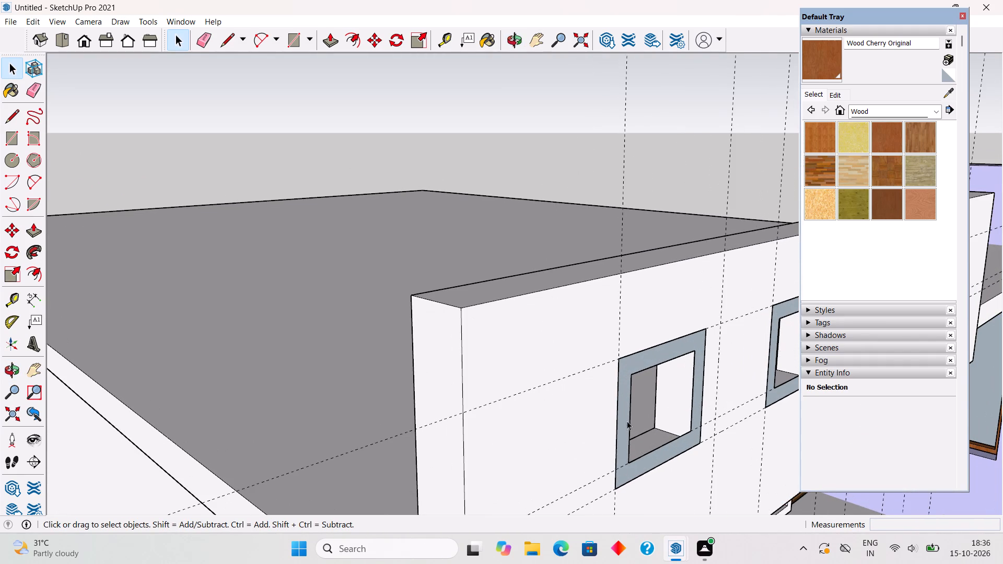
{"action": "key", "text": "t"}
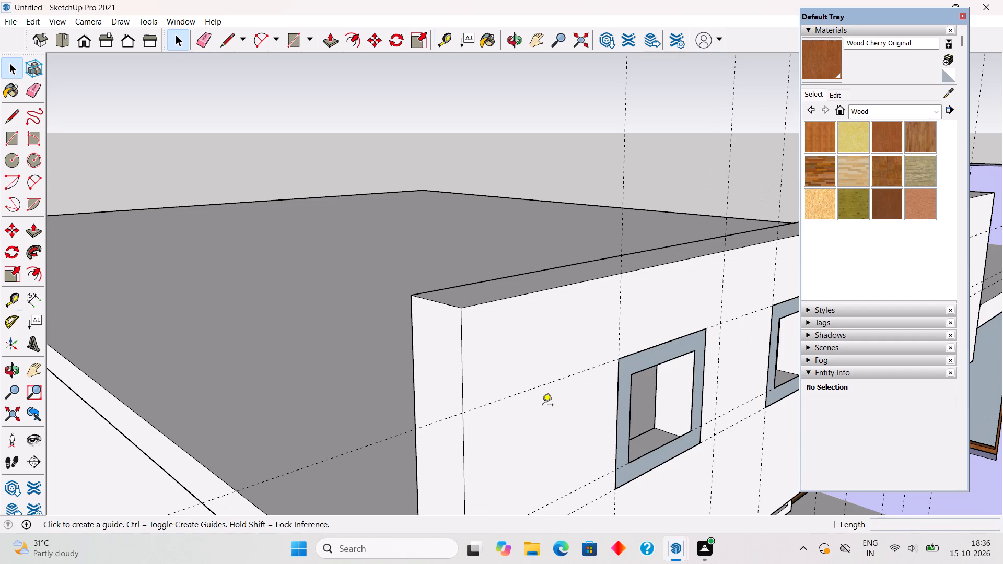
{"action": "left_click", "coordinate": [463, 399]}
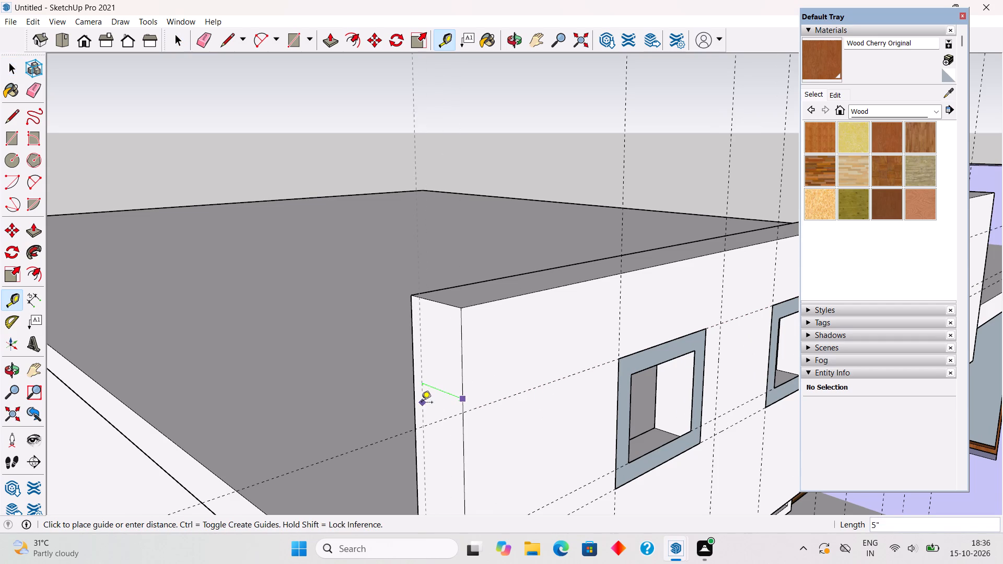
{"action": "key", "text": "space"}
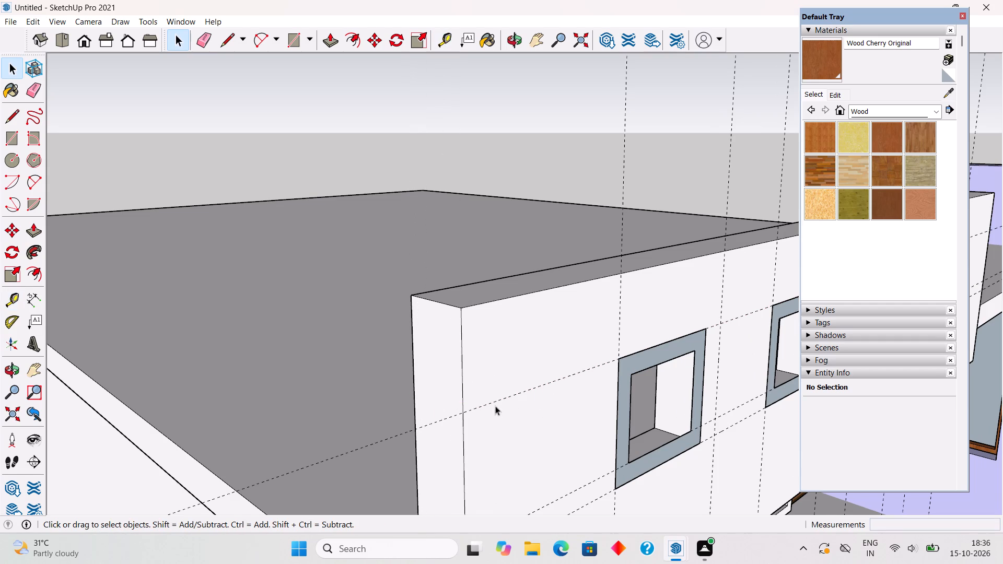
Pull the frame border nearest the house's outer corner 6" outward from the parapet face.
{"action": "scroll", "coordinate": [662, 347], "scroll_direction": "up", "scroll_amount": 4}
{"action": "key", "text": "p"}
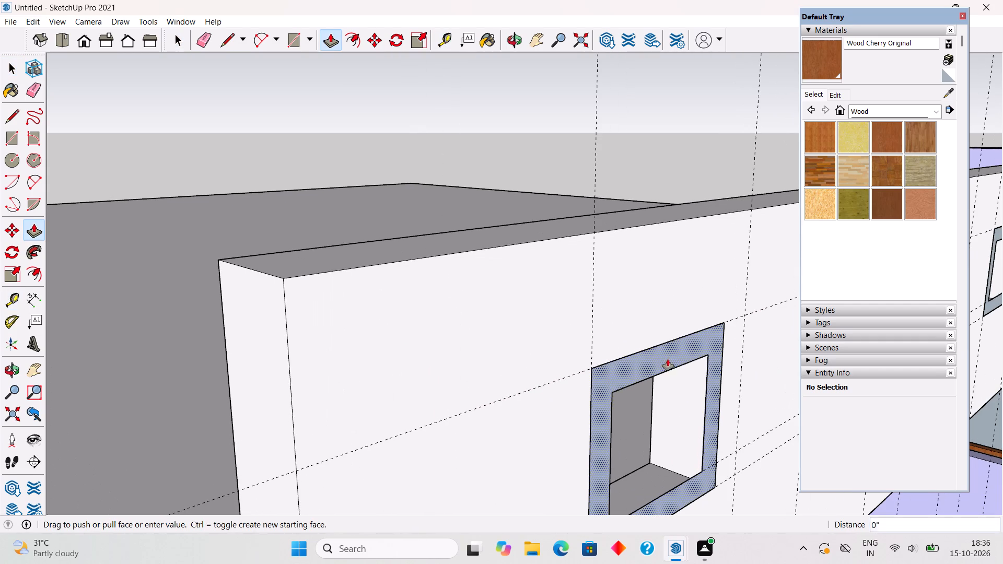
{"action": "left_click", "coordinate": [668, 359]}
{"action": "key", "text": "6"}
{"action": "key", "text": "shift+quotedbl"}
{"action": "key", "text": "Return"}
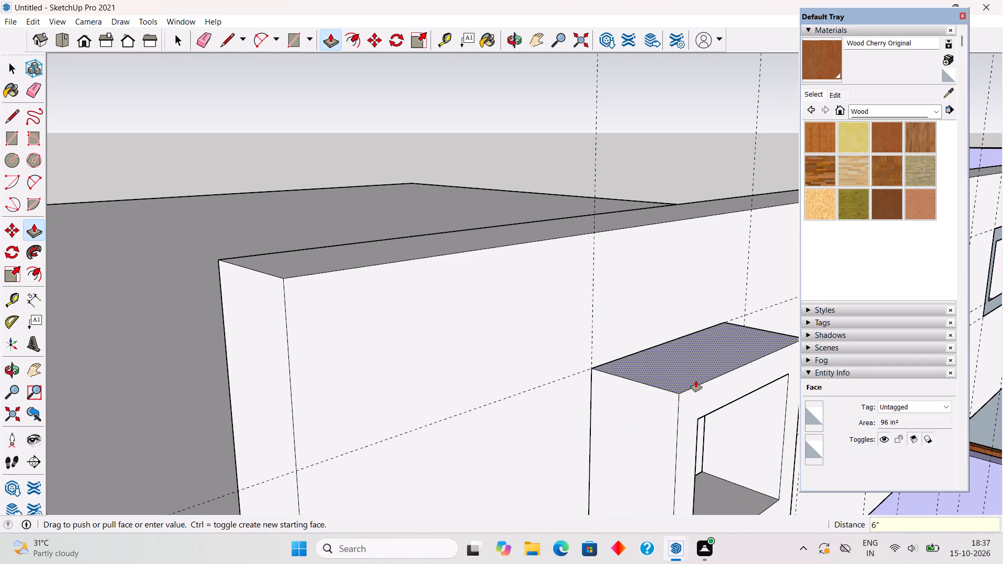
{"action": "key", "text": "space"}
Pull the other three frame borders 6" outward, matching the depth of the first frame.
{"action": "scroll", "coordinate": [695, 381], "scroll_direction": "down", "scroll_amount": 4}
{"action": "scroll", "coordinate": [641, 357], "scroll_direction": "down", "scroll_amount": 8}
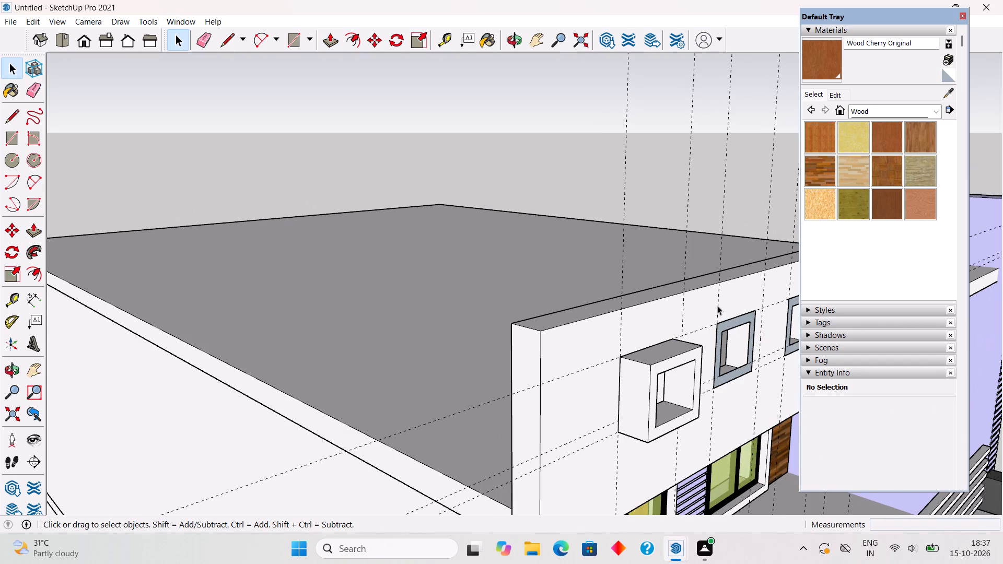
{"action": "scroll", "coordinate": [713, 302], "scroll_direction": "down", "scroll_amount": 12}
{"action": "scroll", "coordinate": [713, 278], "scroll_direction": "up", "scroll_amount": 8}
{"action": "scroll", "coordinate": [705, 321], "scroll_direction": "down", "scroll_amount": 2}
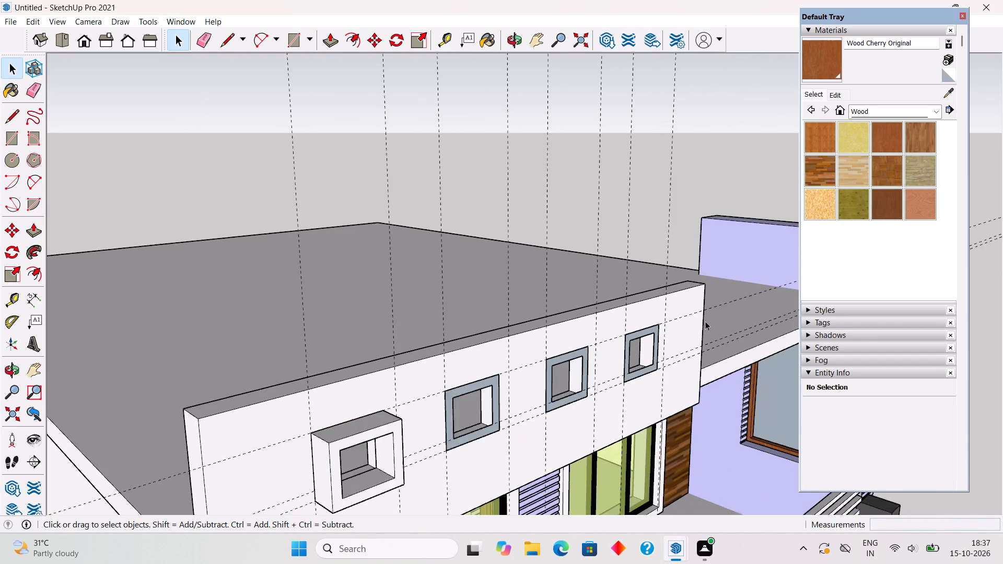
{"action": "scroll", "coordinate": [705, 321], "scroll_direction": "down", "scroll_amount": 1}
{"action": "key", "text": "p"}
{"action": "left_click", "coordinate": [531, 397]}
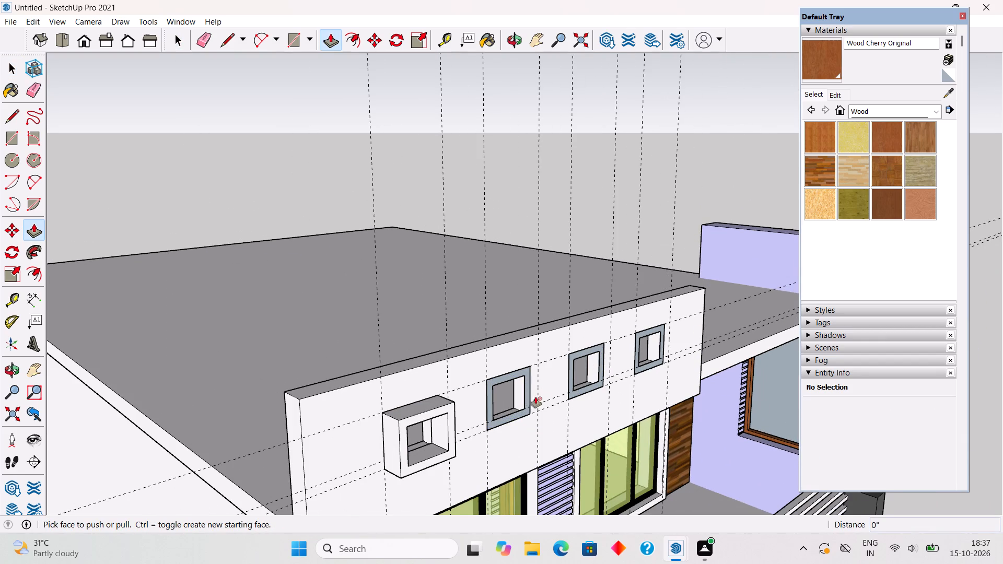
{"action": "left_click", "coordinate": [530, 398]}
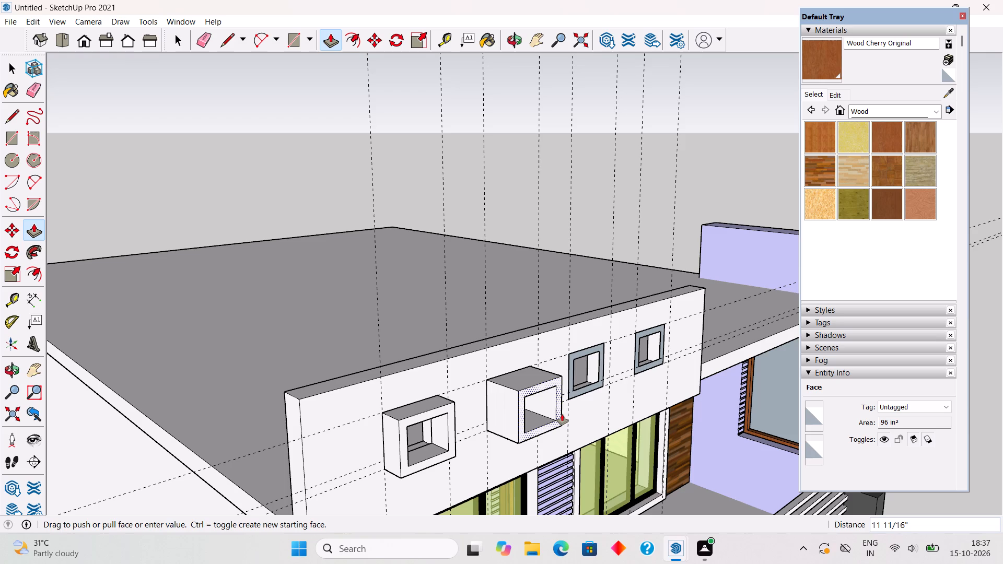
{"action": "left_click", "coordinate": [457, 441]}
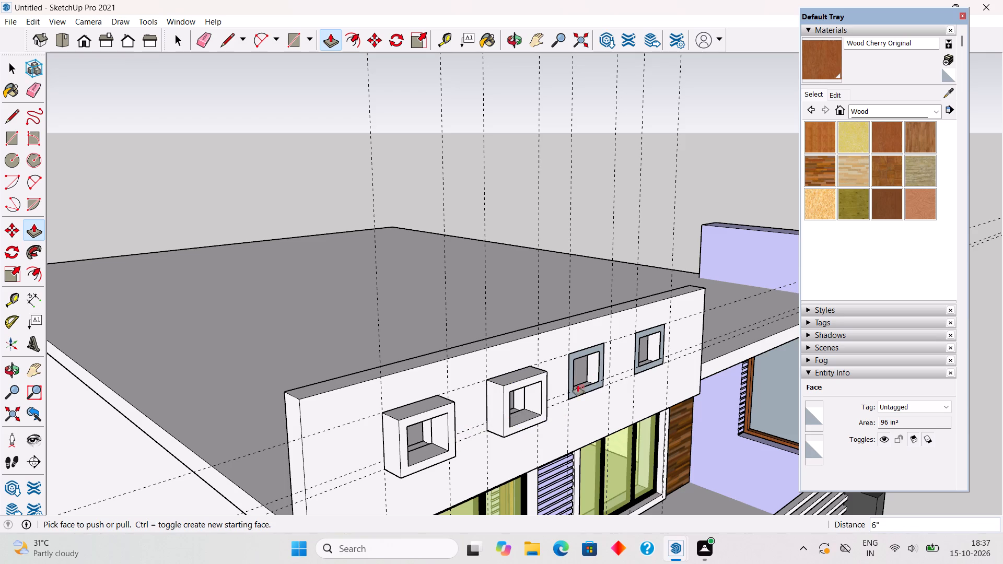
{"action": "left_click", "coordinate": [572, 392]}
{"action": "left_click", "coordinate": [543, 410]}
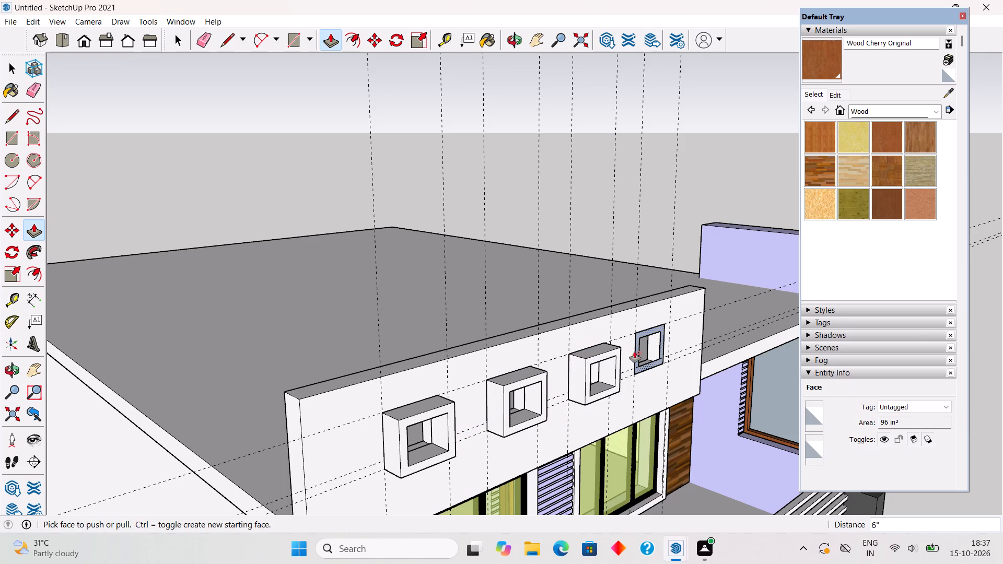
{"action": "left_click", "coordinate": [640, 336]}
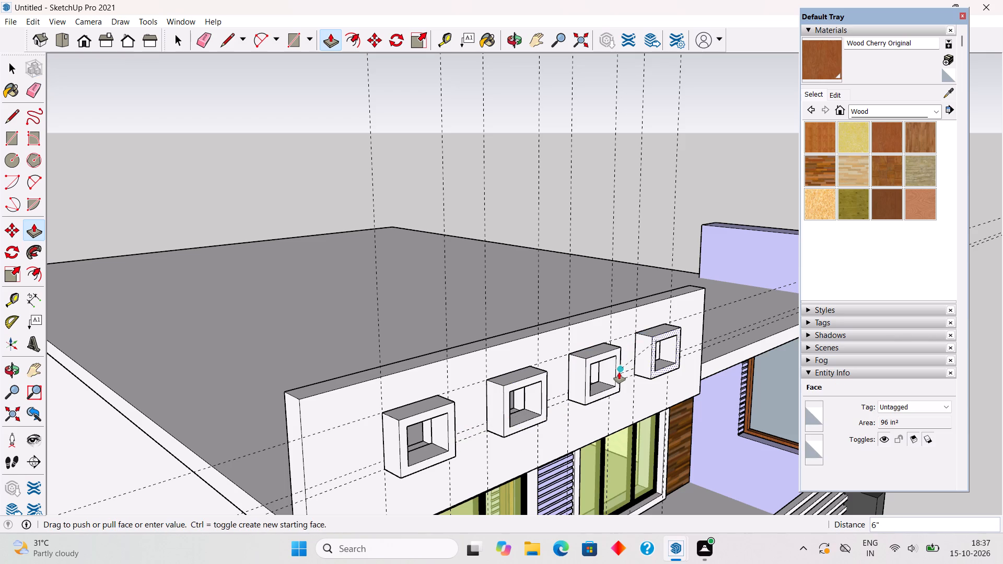
{"action": "left_click", "coordinate": [619, 372]}
{"action": "key", "text": "space"}
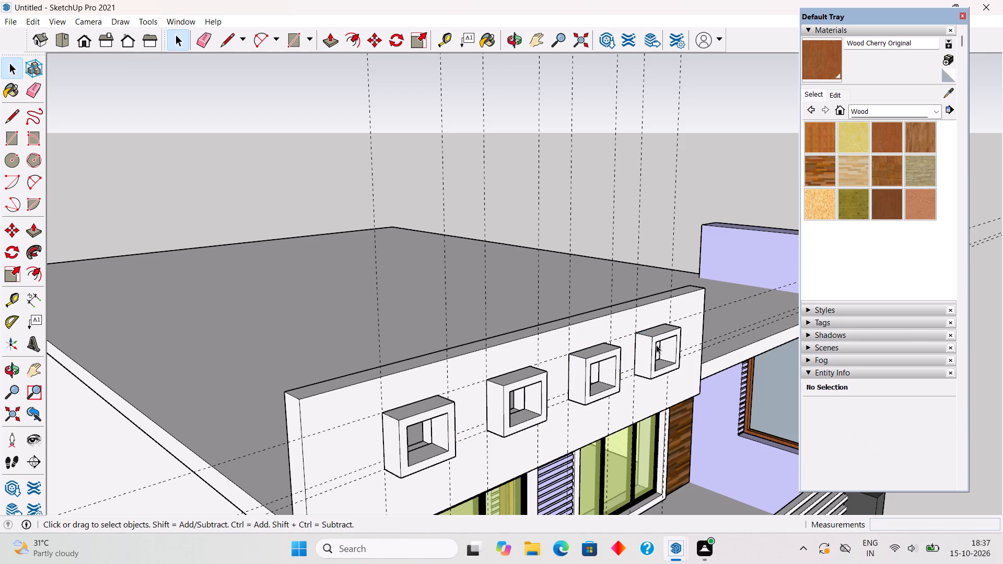
Make each of the four extruded opening frames its own separate group, and clear the selection.
{"action": "double_click", "coordinate": [648, 350]}
{"action": "left_click", "coordinate": [649, 351]}
{"action": "right_click", "coordinate": [651, 350]}
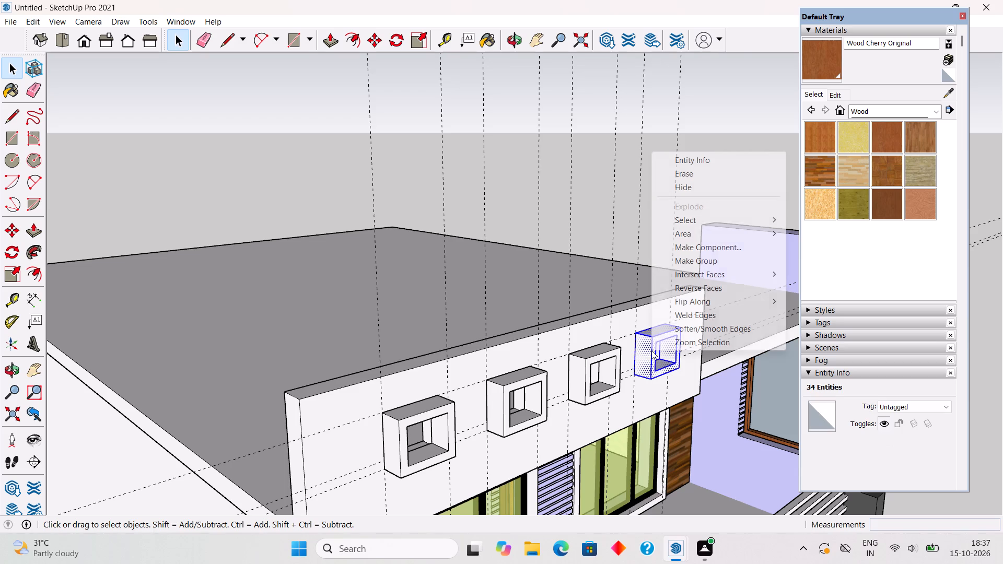
{"action": "left_click", "coordinate": [710, 260]}
{"action": "triple_click", "coordinate": [613, 356]}
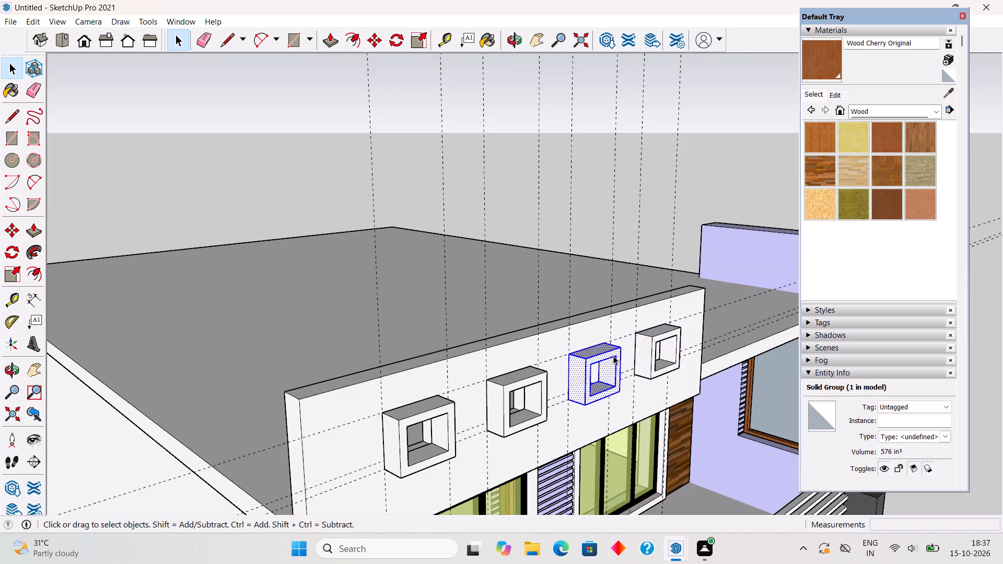
{"action": "right_click", "coordinate": [613, 355]}
{"action": "left_click", "coordinate": [657, 267]}
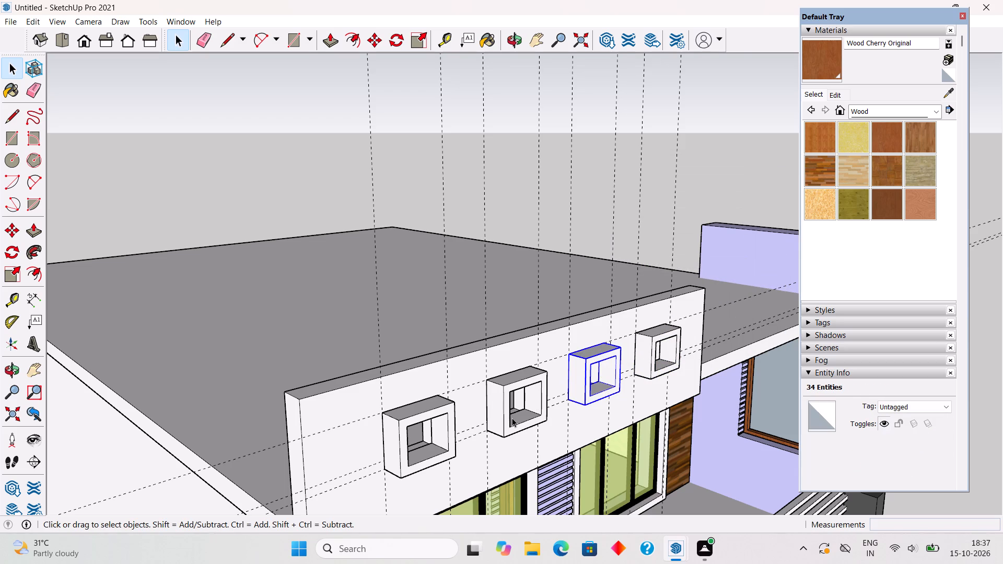
{"action": "triple_click", "coordinate": [510, 424]}
{"action": "right_click", "coordinate": [510, 424]}
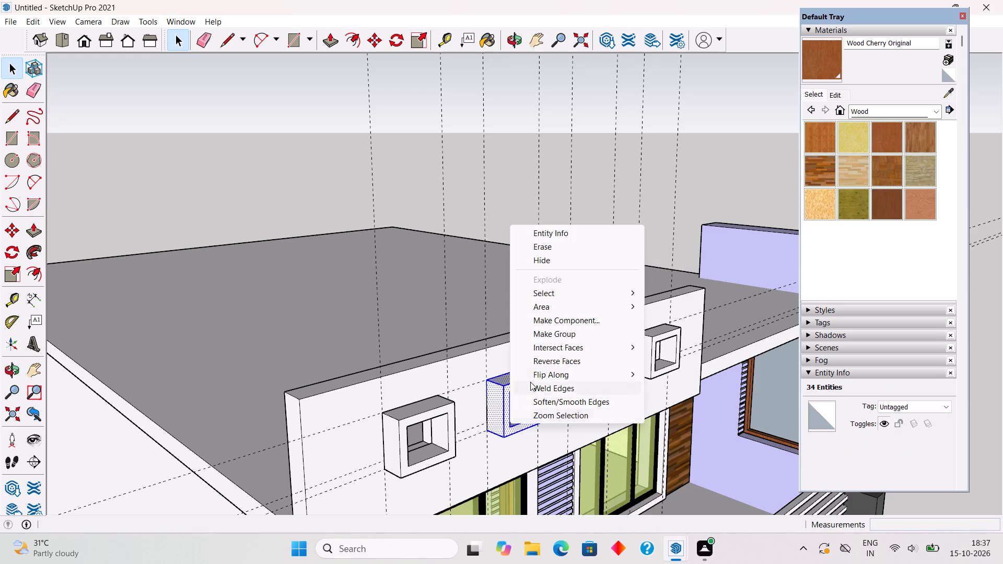
{"action": "left_click", "coordinate": [549, 331]}
{"action": "triple_click", "coordinate": [443, 415]}
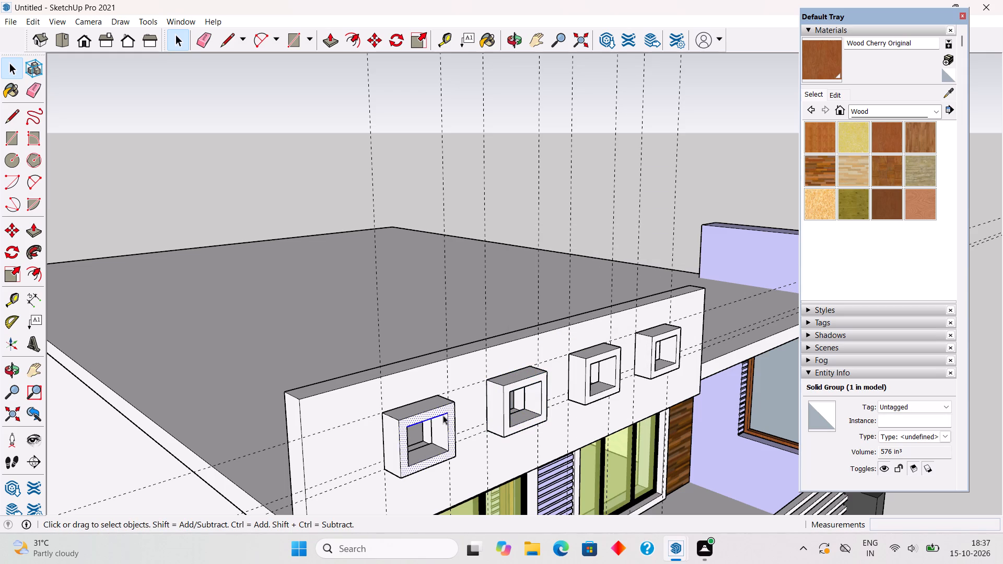
{"action": "right_click", "coordinate": [443, 415]}
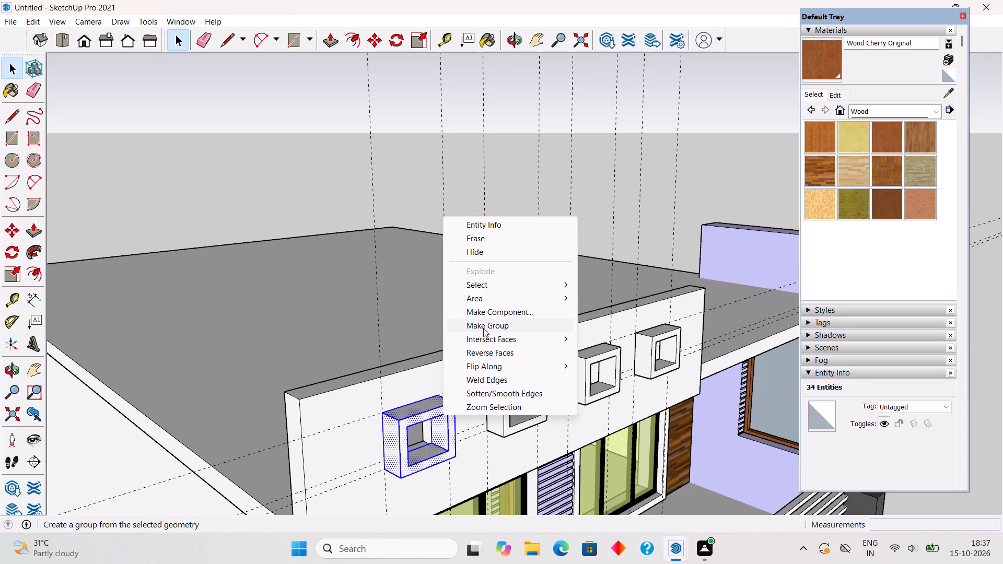
{"action": "left_click", "coordinate": [483, 328]}
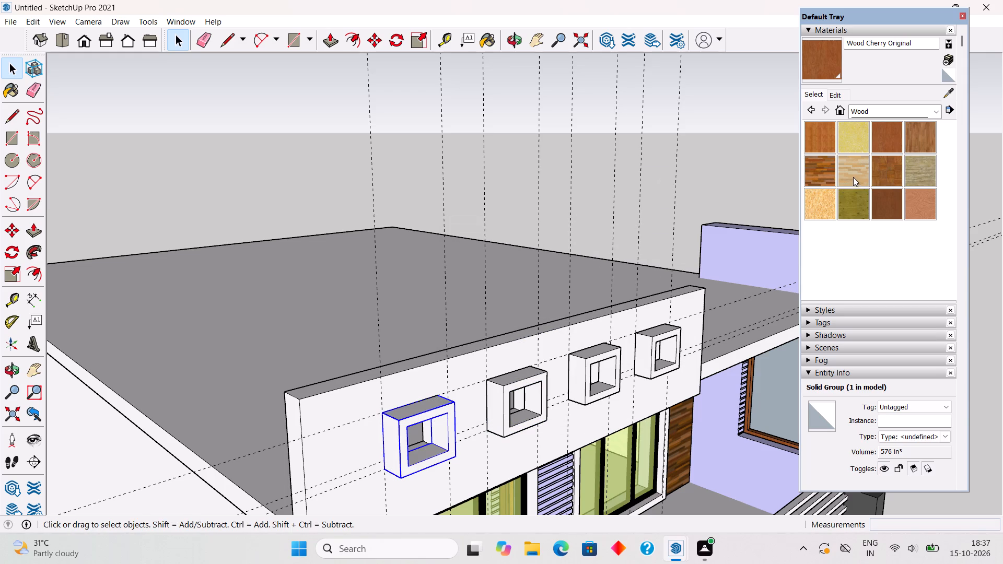
{"action": "left_click", "coordinate": [684, 152]}
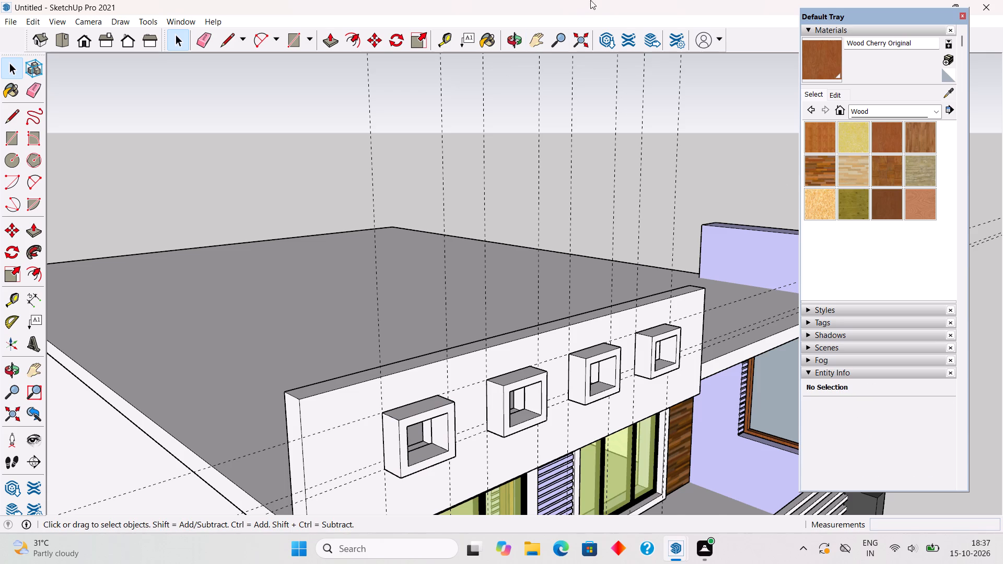
Move the two frame groups nearest the house's outer corner 6" back into their openings, flush with the parapet face.
{"action": "scroll", "coordinate": [589, 21], "scroll_direction": "down", "scroll_amount": 7}
{"action": "middle_click_drag", "start_coordinate": [466, 224], "coordinate": [354, 238]}
{"action": "scroll", "coordinate": [406, 233], "scroll_direction": "up", "scroll_amount": 8}
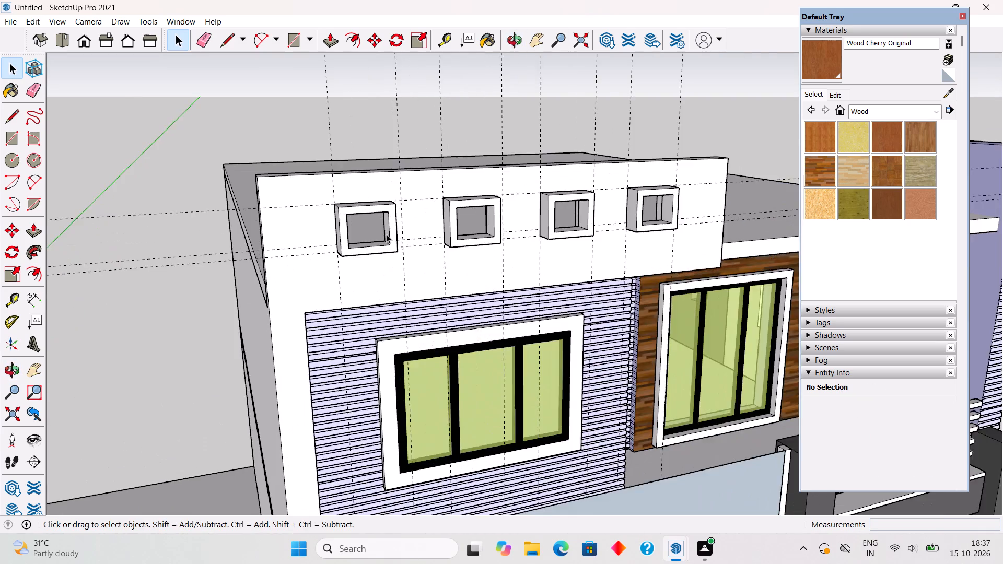
{"action": "scroll", "coordinate": [386, 234], "scroll_direction": "up", "scroll_amount": 11}
{"action": "left_click", "coordinate": [389, 269]}
{"action": "key", "text": "m"}
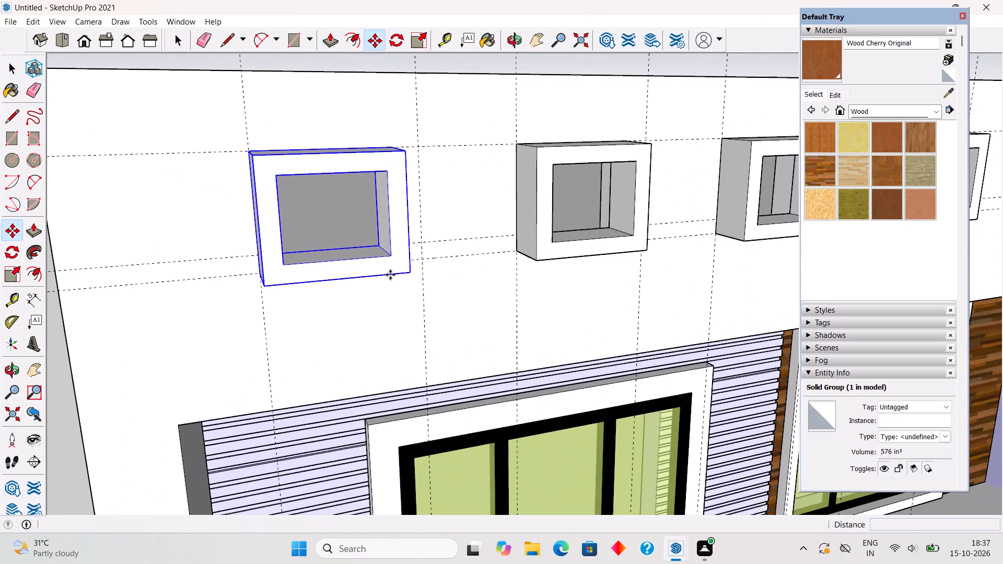
{"action": "left_click", "coordinate": [409, 272]}
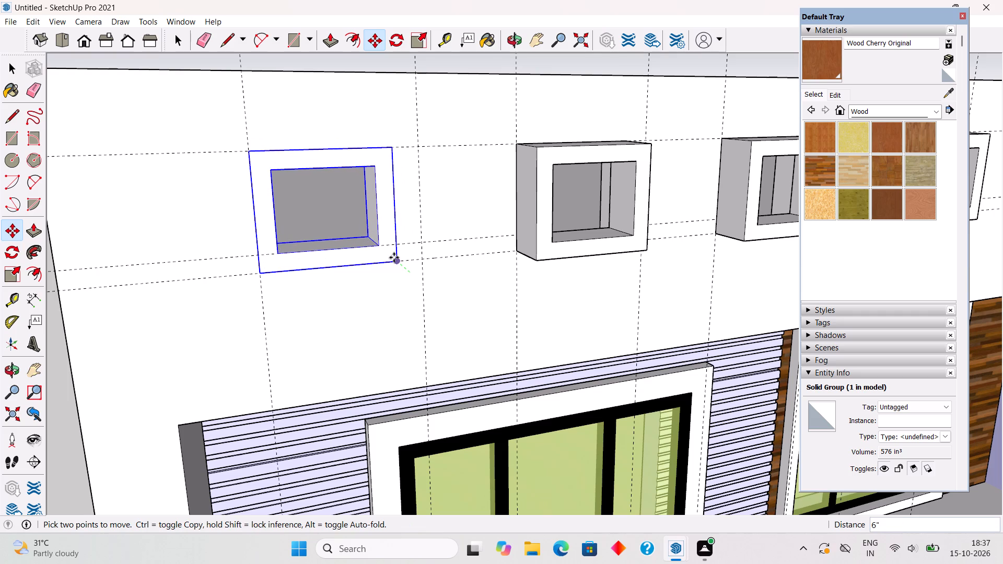
{"action": "left_click", "coordinate": [394, 257]}
{"action": "key", "text": "space"}
{"action": "left_click", "coordinate": [534, 258]}
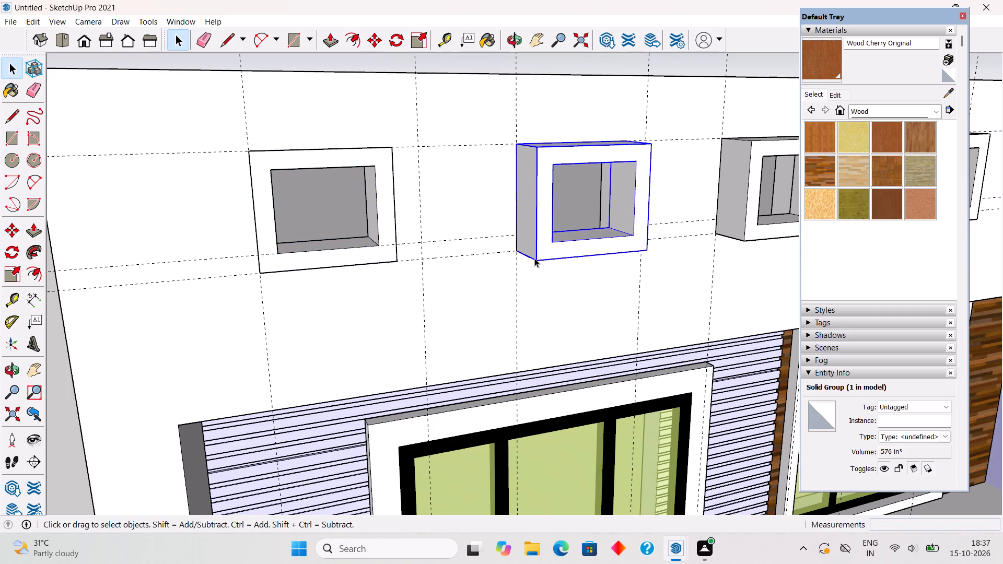
{"action": "key", "text": "m"}
{"action": "left_click", "coordinate": [534, 258]}
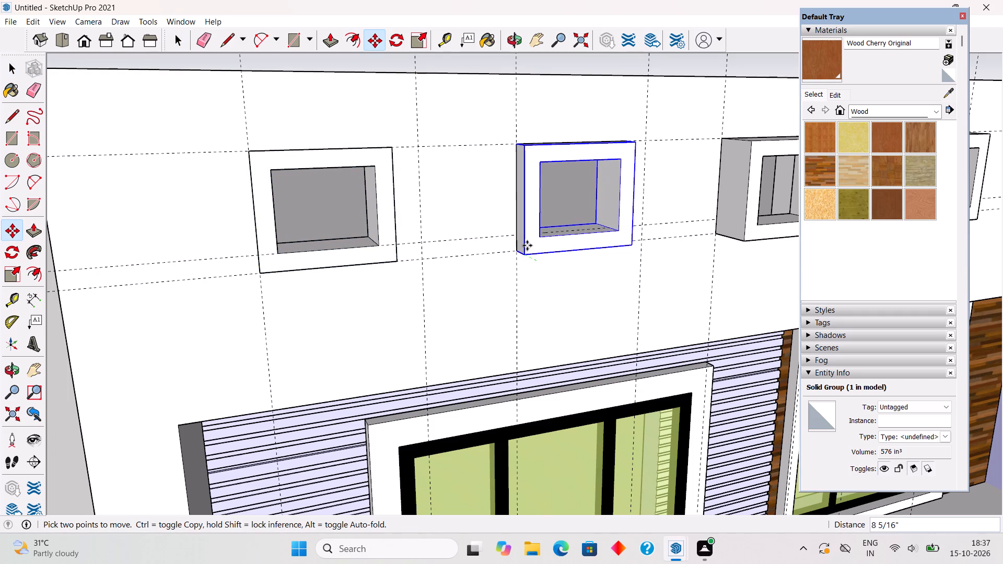
{"action": "left_click", "coordinate": [514, 252]}
{"action": "key", "text": "space"}
Move the two remaining protruding frame groups 6" back into their openings, flush with the parapet face, and clear the selection.
{"action": "scroll", "coordinate": [510, 252], "scroll_direction": "down", "scroll_amount": 11}
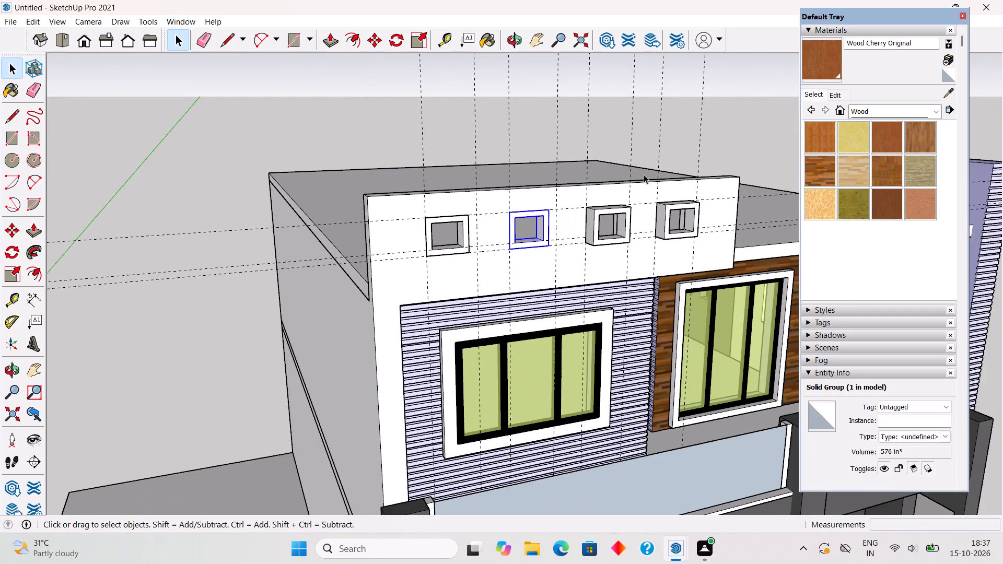
{"action": "scroll", "coordinate": [763, 203], "scroll_direction": "up", "scroll_amount": 4}
{"action": "left_click", "coordinate": [395, 285]}
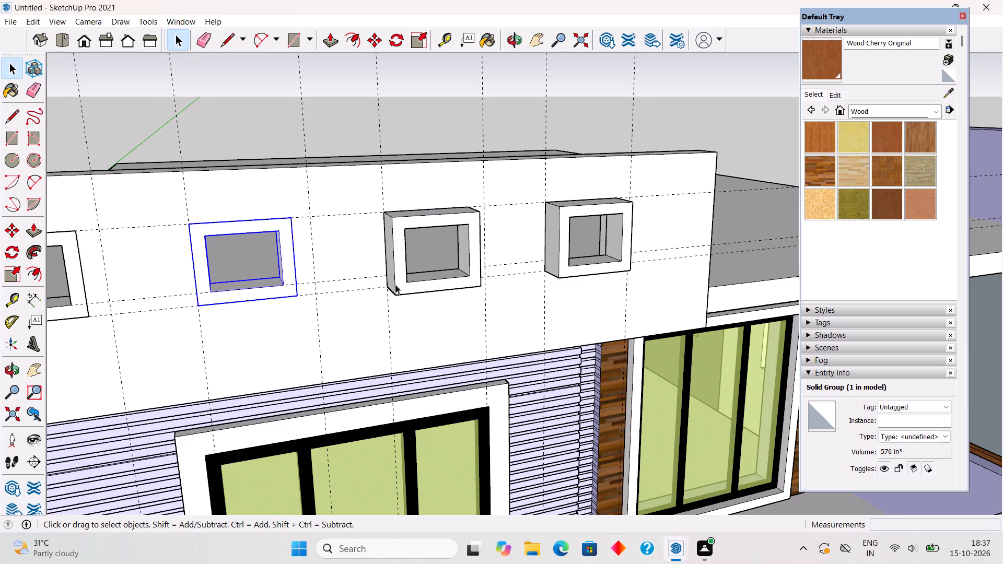
{"action": "scroll", "coordinate": [397, 284], "scroll_direction": "up", "scroll_amount": 4}
{"action": "key", "text": "m"}
{"action": "left_click", "coordinate": [396, 300]}
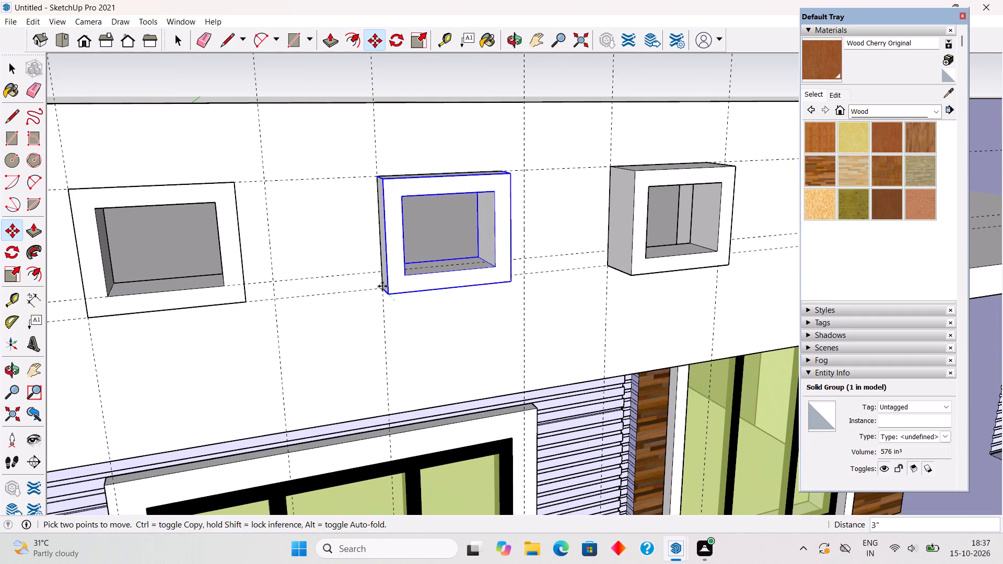
{"action": "left_click", "coordinate": [381, 286]}
{"action": "key", "text": "space"}
{"action": "left_click", "coordinate": [649, 265]}
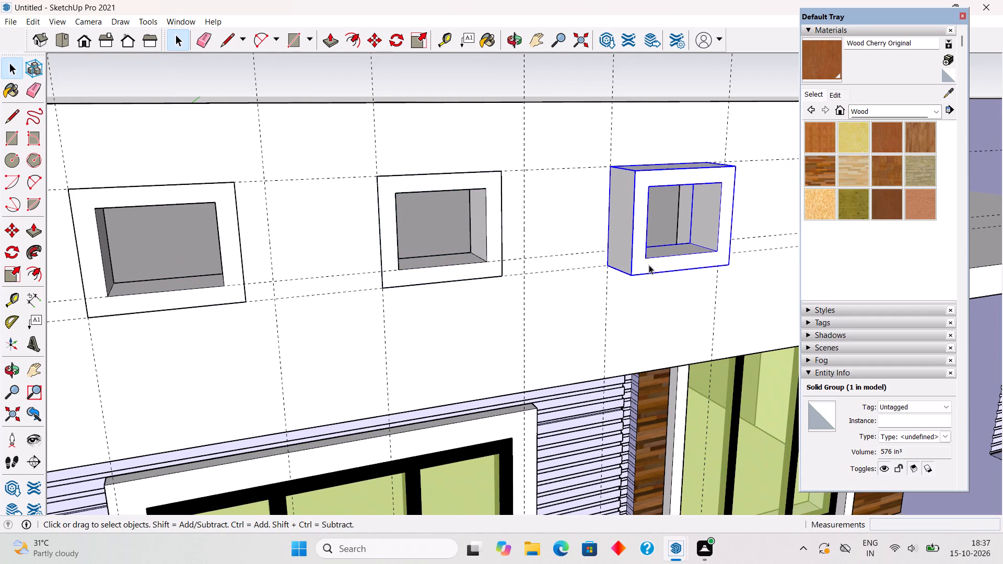
{"action": "key", "text": "m"}
{"action": "left_click", "coordinate": [633, 280]}
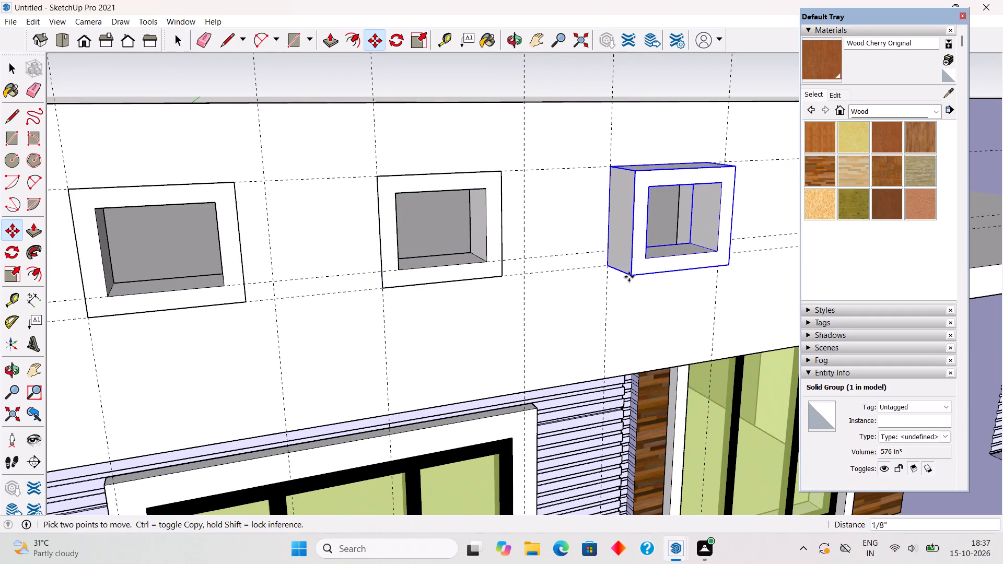
{"action": "left_click", "coordinate": [605, 268]}
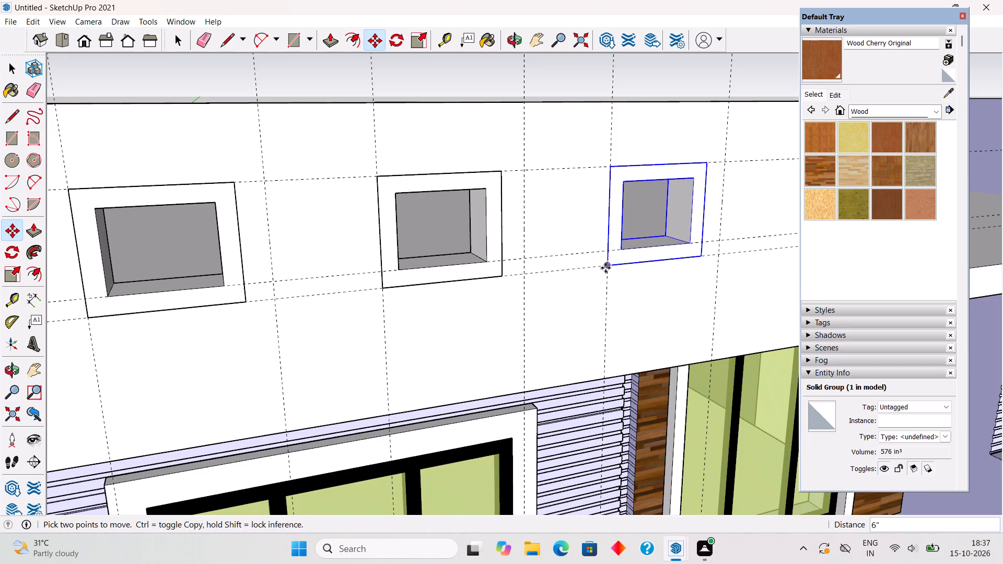
{"action": "key", "text": "space"}
{"action": "scroll", "coordinate": [610, 256], "scroll_direction": "down", "scroll_amount": 12}
{"action": "left_click", "coordinate": [675, 138]}
Examine the four recessed frames, the parapet and its soffit from the front, above and below.
{"action": "middle_click_drag", "start_coordinate": [635, 234], "coordinate": [603, 237]}
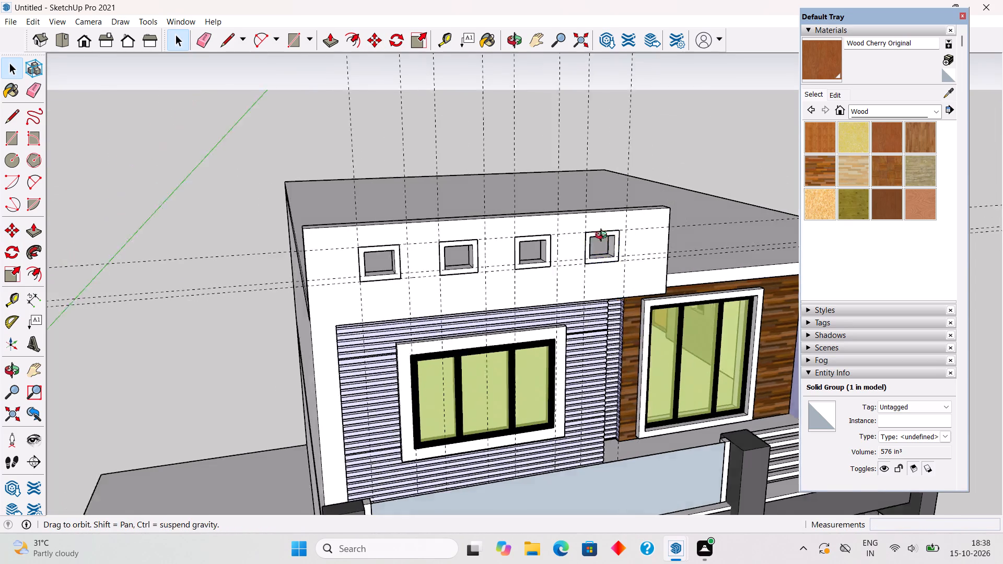
{"action": "middle_click_drag", "start_coordinate": [603, 237], "coordinate": [555, 216]}
{"action": "scroll", "coordinate": [555, 213], "scroll_direction": "down", "scroll_amount": 4}
{"action": "scroll", "coordinate": [421, 203], "scroll_direction": "up", "scroll_amount": 6}
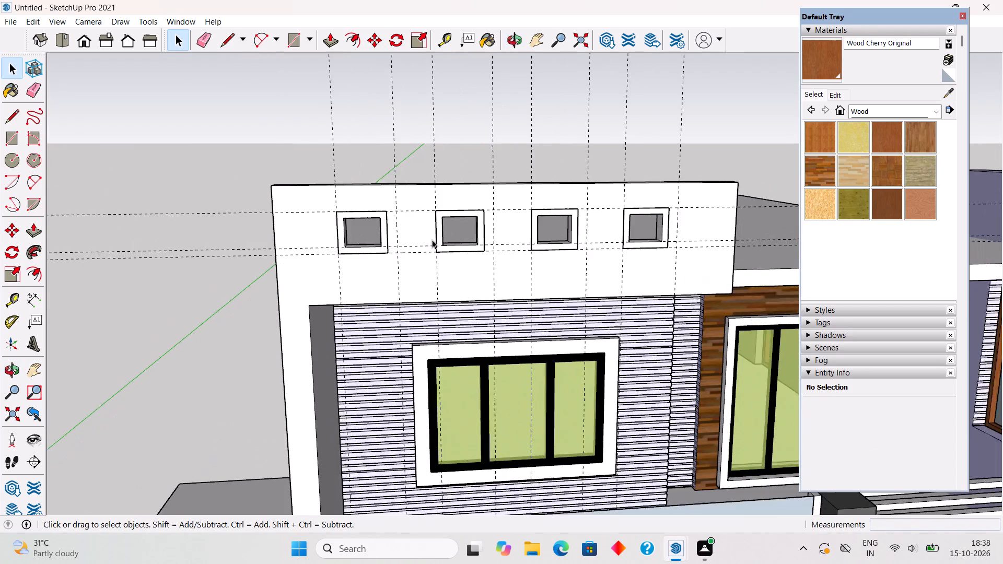
{"action": "scroll", "coordinate": [432, 240], "scroll_direction": "up", "scroll_amount": 1}
{"action": "scroll", "coordinate": [459, 201], "scroll_direction": "down", "scroll_amount": 4}
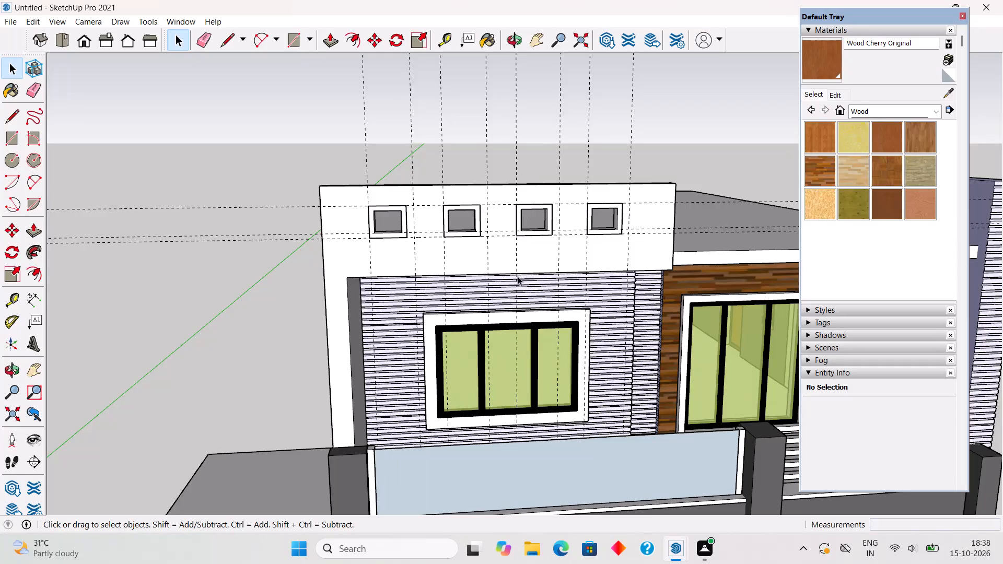
{"action": "middle_click_drag", "start_coordinate": [521, 303], "coordinate": [352, 289]}
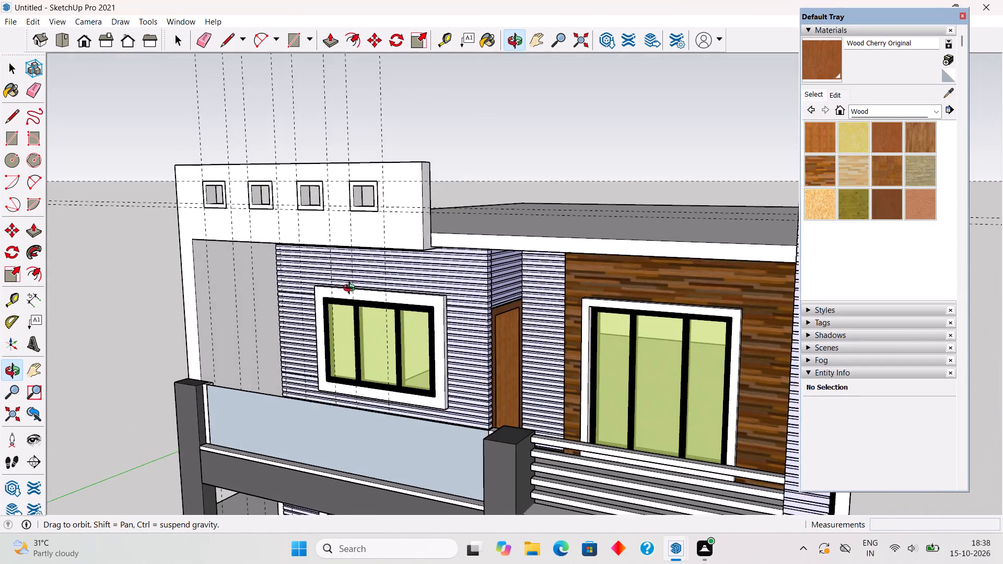
{"action": "middle_click_drag", "start_coordinate": [352, 289], "coordinate": [400, 273]}
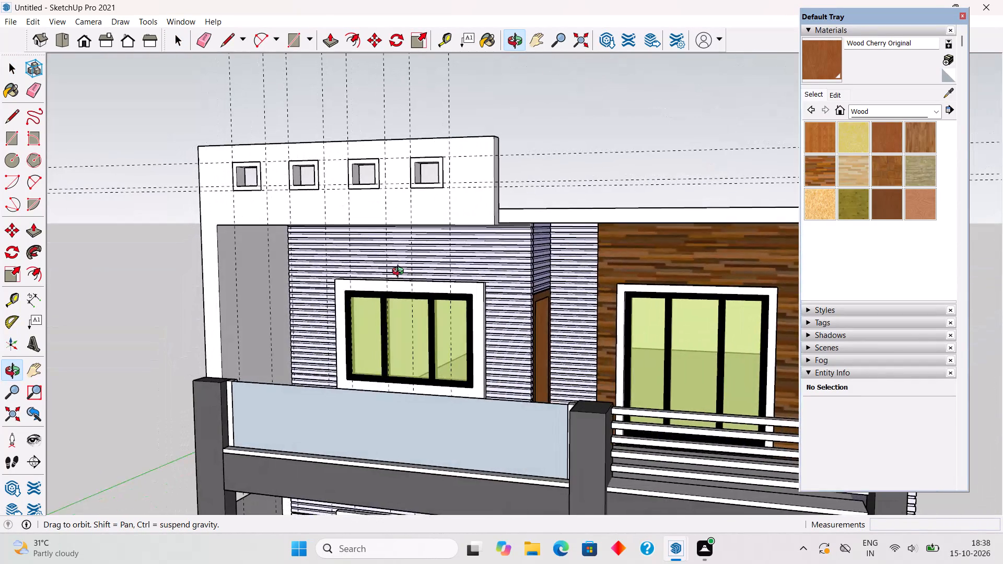
{"action": "middle_click_drag", "start_coordinate": [400, 273], "coordinate": [381, 280]}
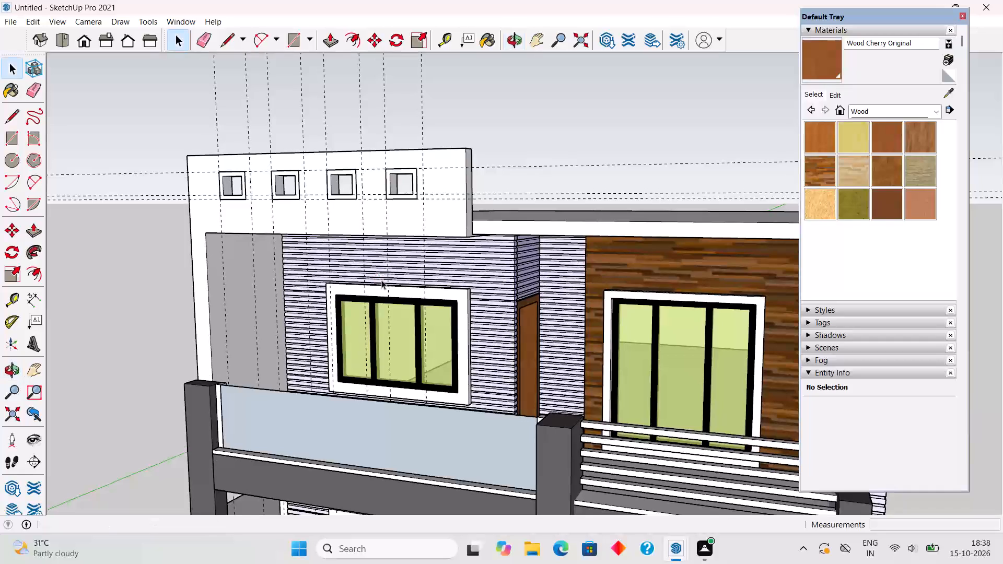
{"action": "middle_click_drag", "start_coordinate": [412, 232], "coordinate": [422, 310]}
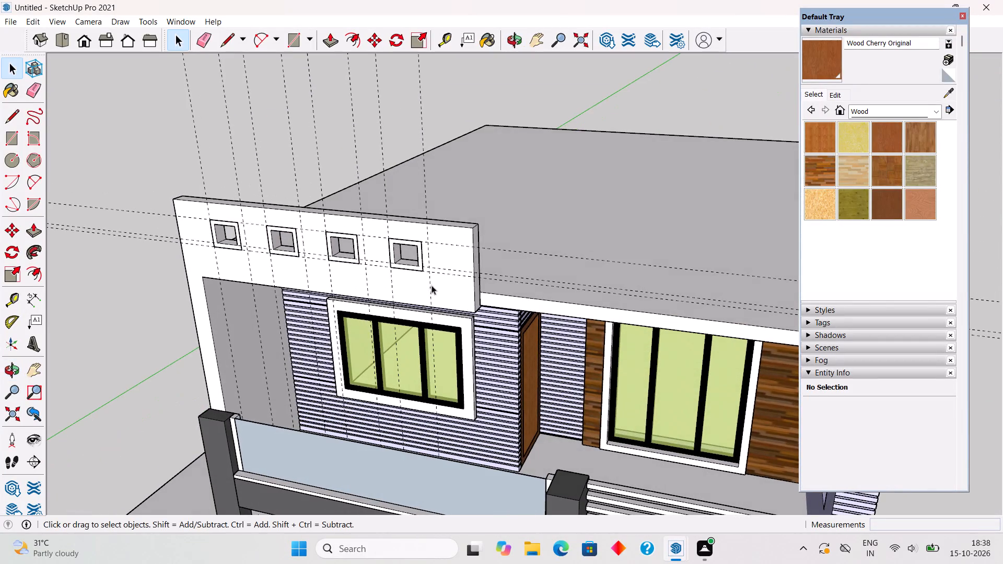
{"action": "scroll", "coordinate": [426, 264], "scroll_direction": "up", "scroll_amount": 5}
{"action": "middle_click_drag", "start_coordinate": [424, 242], "coordinate": [419, 218]}
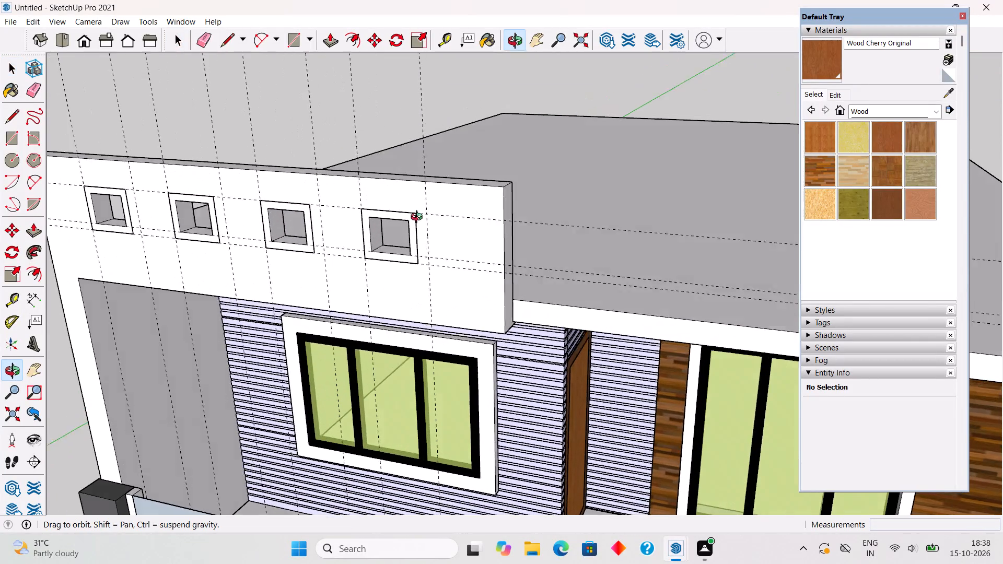
{"action": "middle_click_drag", "start_coordinate": [419, 218], "coordinate": [339, 95]}
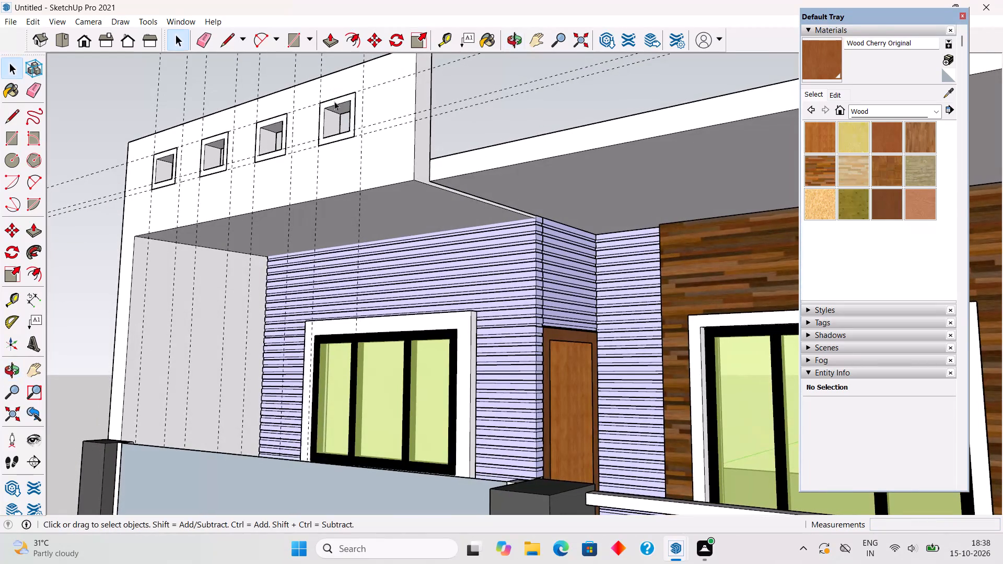
{"action": "middle_click_drag", "start_coordinate": [375, 163], "coordinate": [517, 262]}
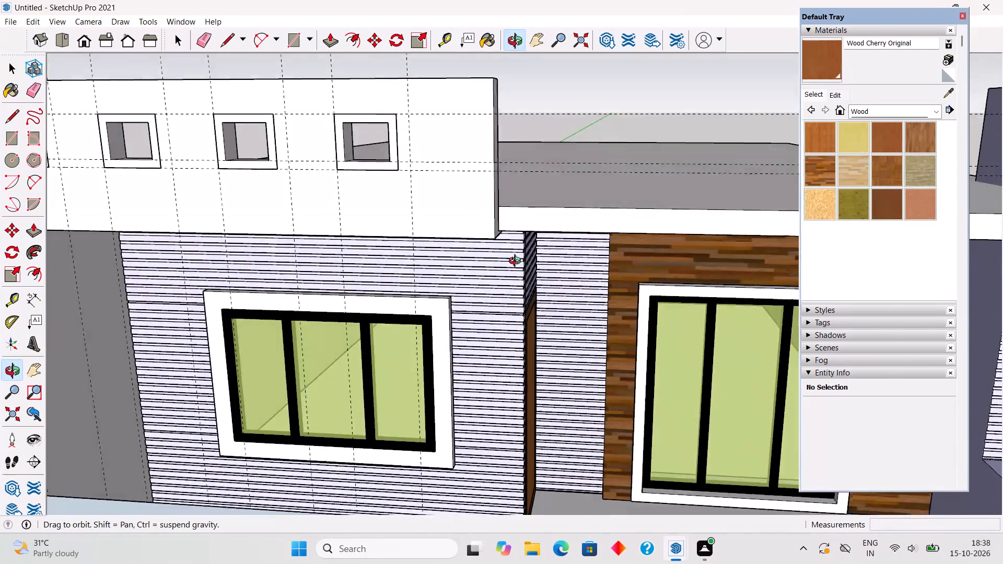
{"action": "middle_click_drag", "start_coordinate": [517, 262], "coordinate": [468, 222]}
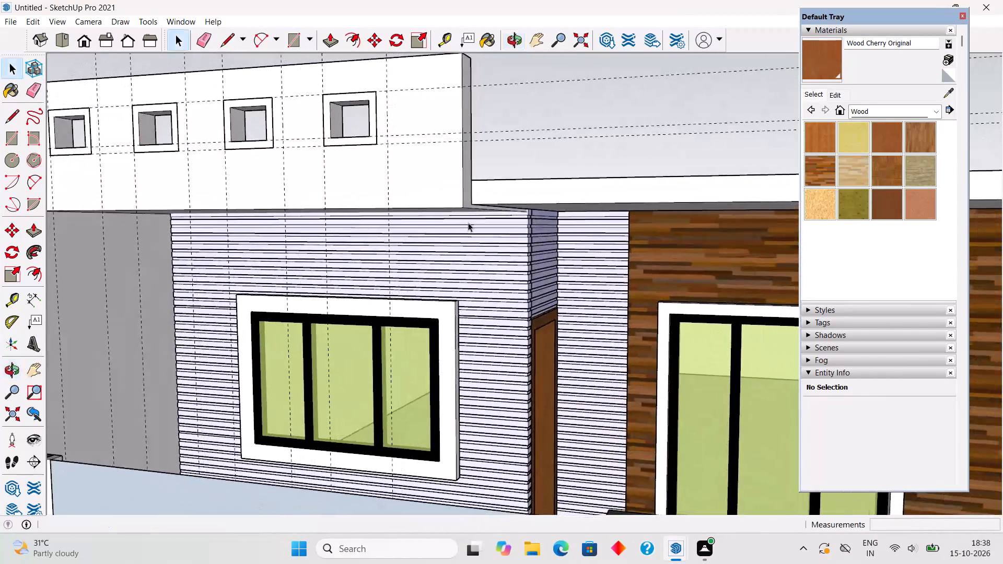
{"action": "scroll", "coordinate": [468, 222], "scroll_direction": "down", "scroll_amount": 3}
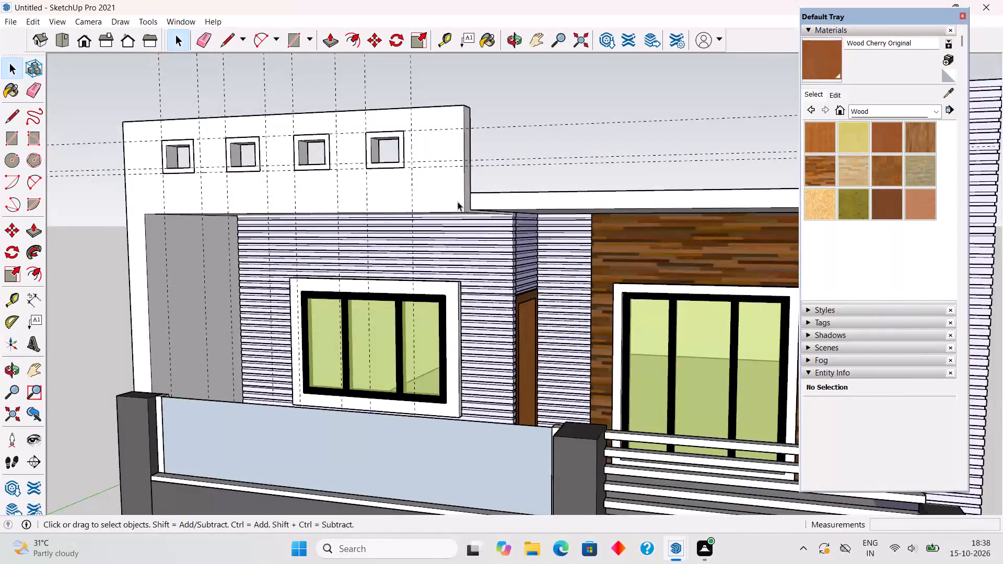
{"action": "scroll", "coordinate": [458, 199], "scroll_direction": "down", "scroll_amount": 3}
Delete all construction guides from the model.
{"action": "middle_click_drag", "start_coordinate": [412, 162], "coordinate": [529, 349]}
{"action": "scroll", "coordinate": [436, 325], "scroll_direction": "up", "scroll_amount": 4}
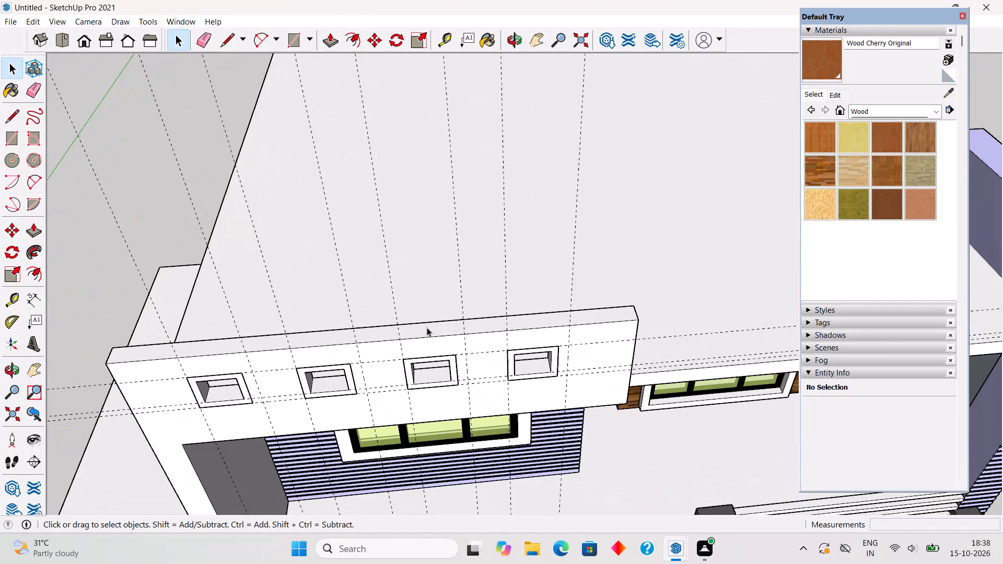
{"action": "left_click", "coordinate": [39, 26]}
{"action": "left_click", "coordinate": [87, 137]}
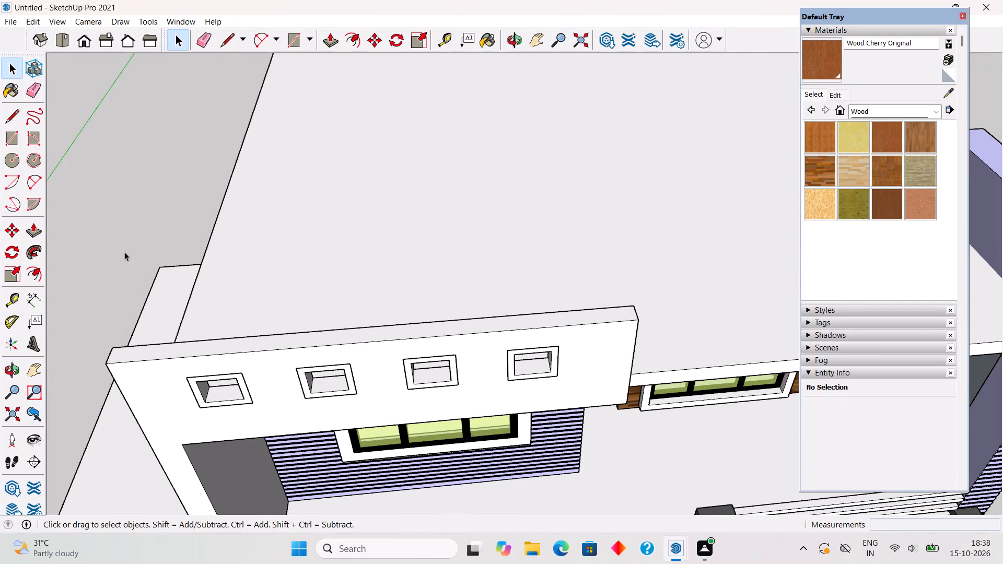
Draw a rectangle covering the parapet's top, about 12' 2 11/16" by 6", and pull it up 2" as a coping.
{"action": "key", "text": "r"}
{"action": "left_click", "coordinate": [114, 350]}
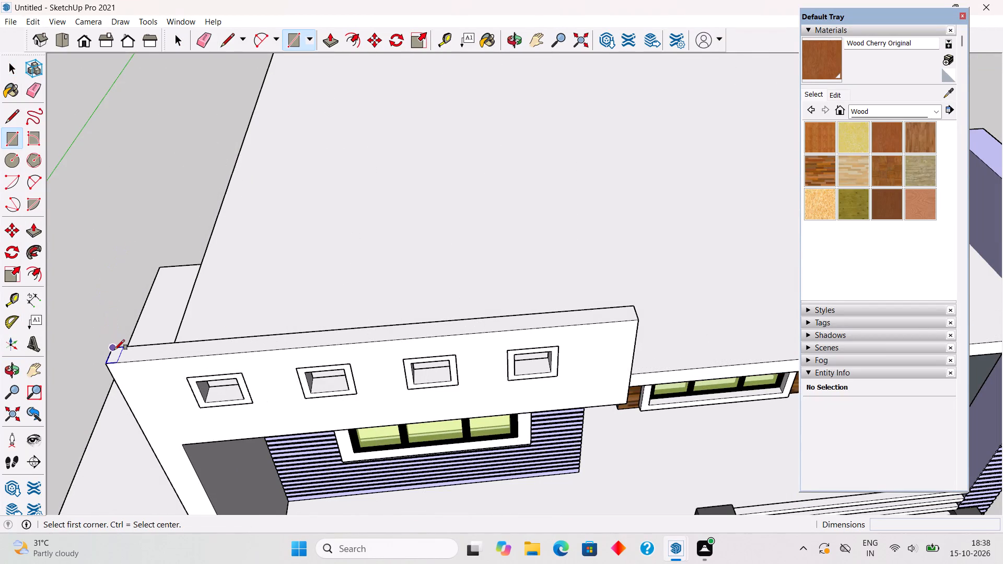
{"action": "left_click", "coordinate": [636, 321]}
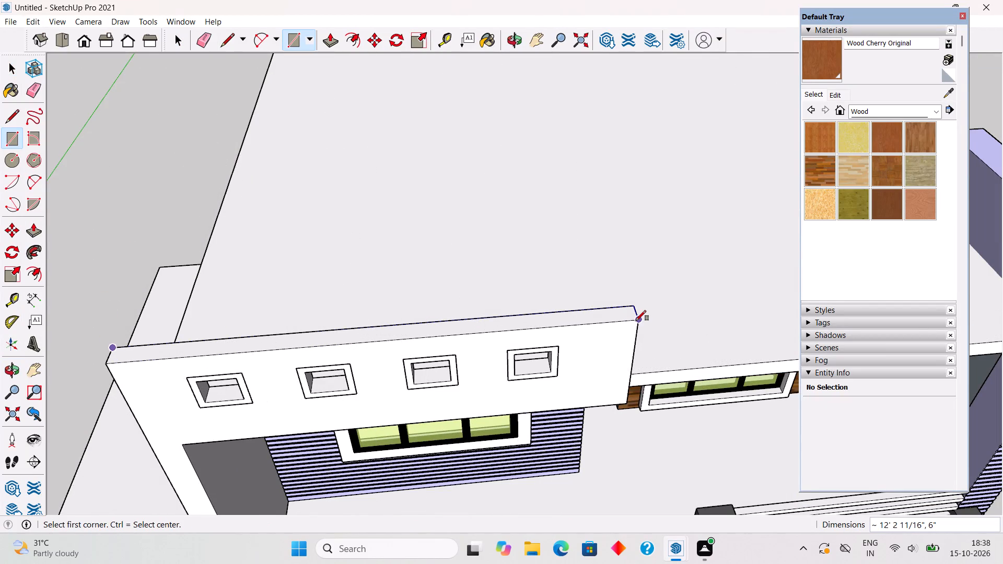
{"action": "key", "text": "p"}
{"action": "left_click", "coordinate": [623, 310]}
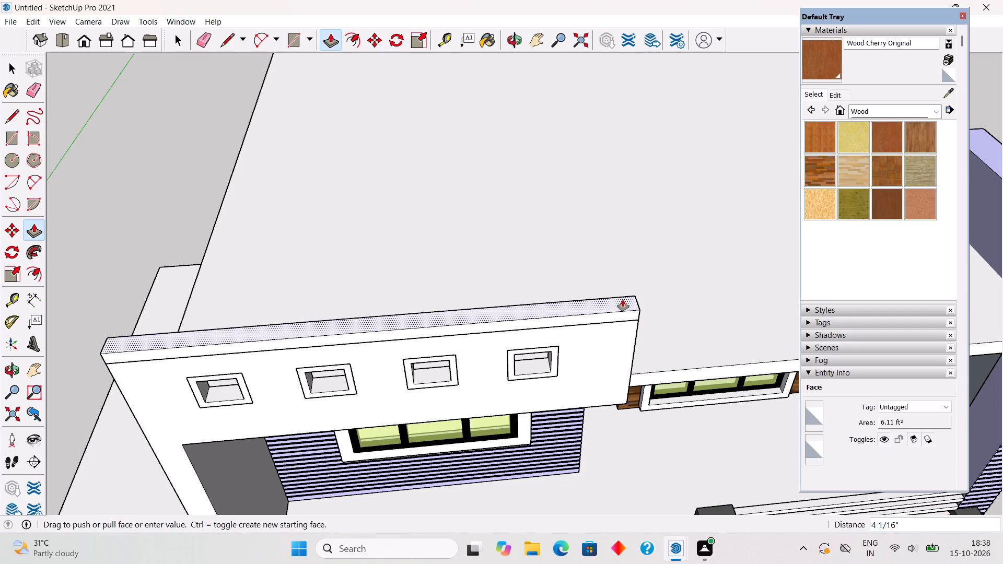
{"action": "type", "text": "2\""}
{"action": "key", "text": "Return"}
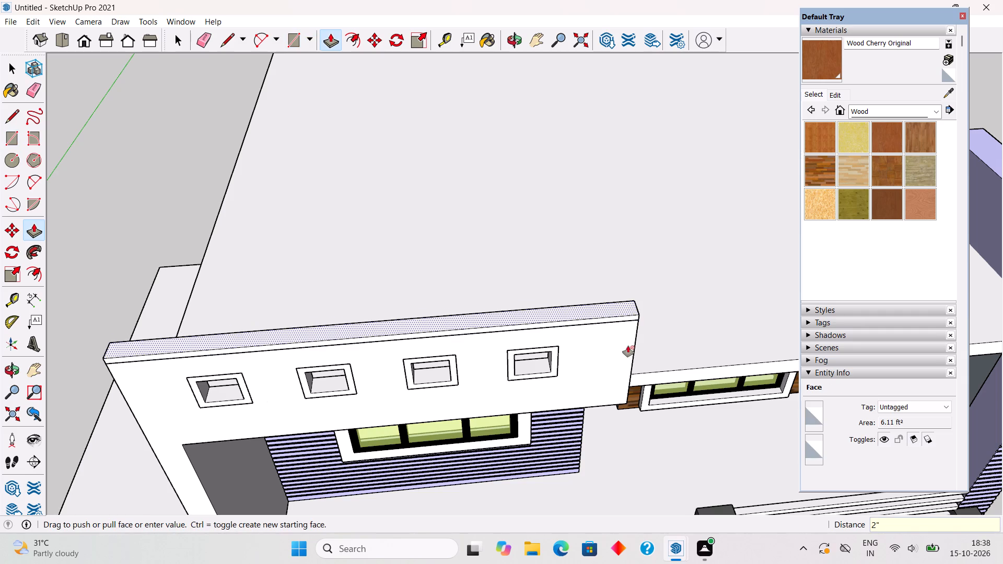
Pull the top face of the parapet coping up another 1".
{"action": "middle_click_drag", "start_coordinate": [626, 343], "coordinate": [553, 160]}
{"action": "scroll", "coordinate": [581, 201], "scroll_direction": "down", "scroll_amount": 15}
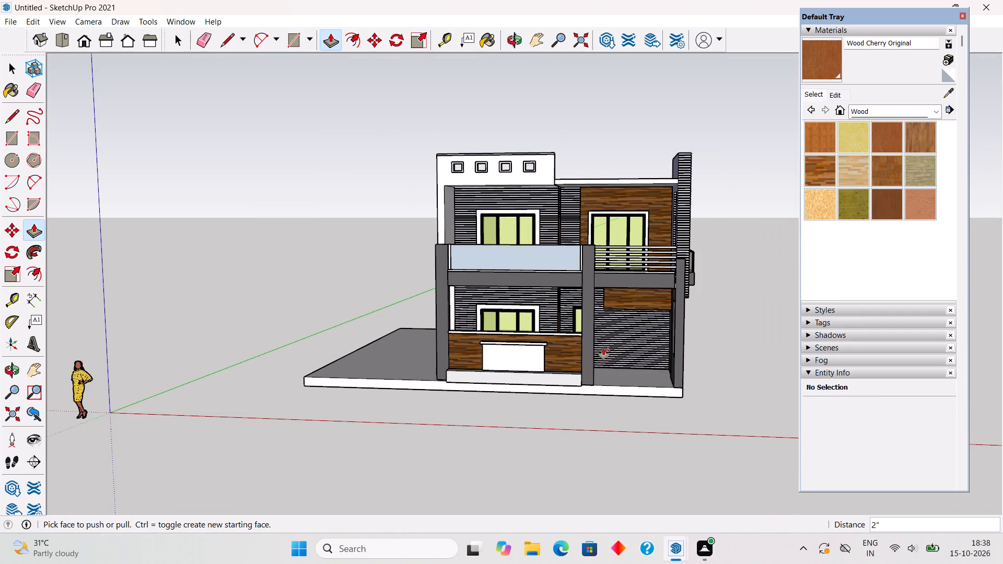
{"action": "scroll", "coordinate": [506, 134], "scroll_direction": "up", "scroll_amount": 9}
{"action": "middle_click_drag", "start_coordinate": [537, 178], "coordinate": [535, 334]}
{"action": "scroll", "coordinate": [539, 291], "scroll_direction": "up", "scroll_amount": 5}
{"action": "left_click", "coordinate": [548, 274]}
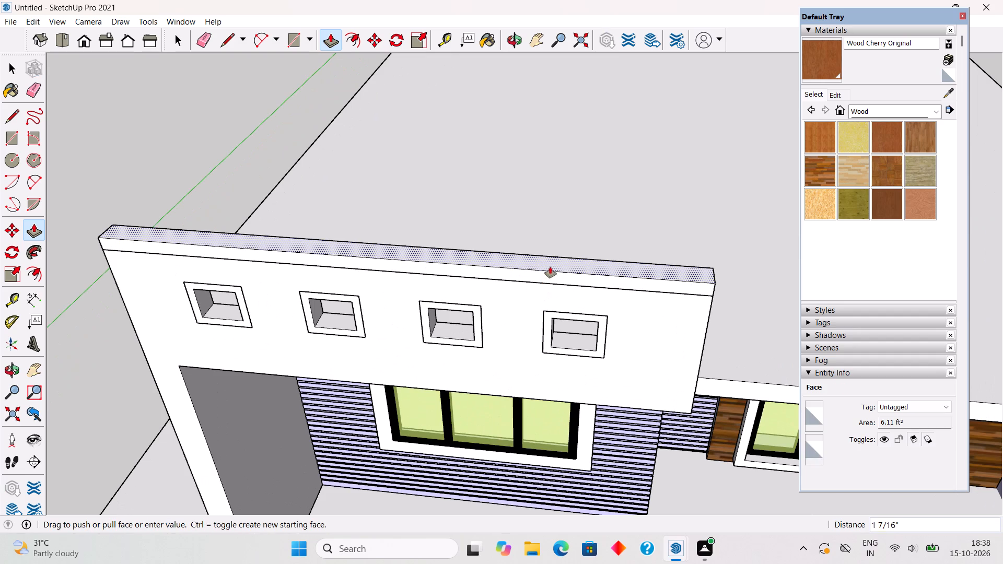
{"action": "key", "text": "1"}
{"action": "key", "text": "shift+quotedbl"}
{"action": "key", "text": "Return"}
{"action": "key", "text": "space"}
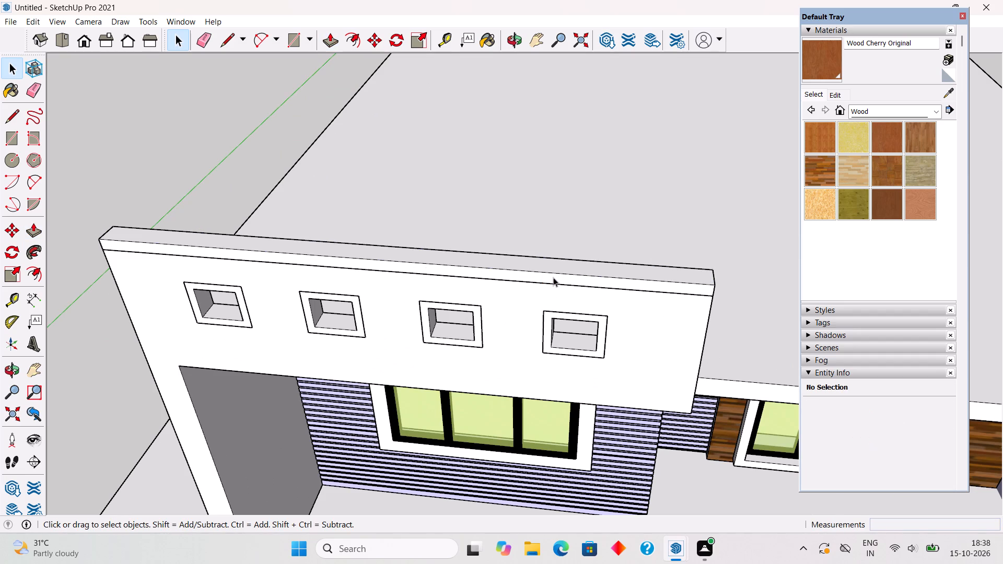
Pull the front face of the parapet coping 2" outward beyond the parapet face.
{"action": "left_click", "coordinate": [553, 277]}
{"action": "key", "text": "p"}
{"action": "left_click", "coordinate": [553, 277]}
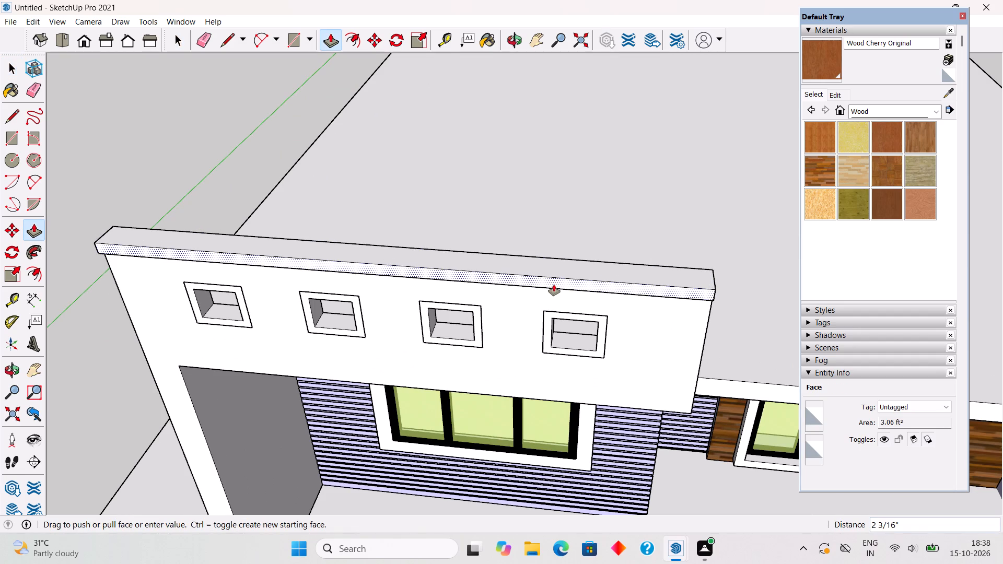
{"action": "type", "text": "2\""}
{"action": "key", "text": "Return"}
Make the whole parapet coping a group and clear the selection.
{"action": "scroll", "coordinate": [633, 305], "scroll_direction": "down", "scroll_amount": 4}
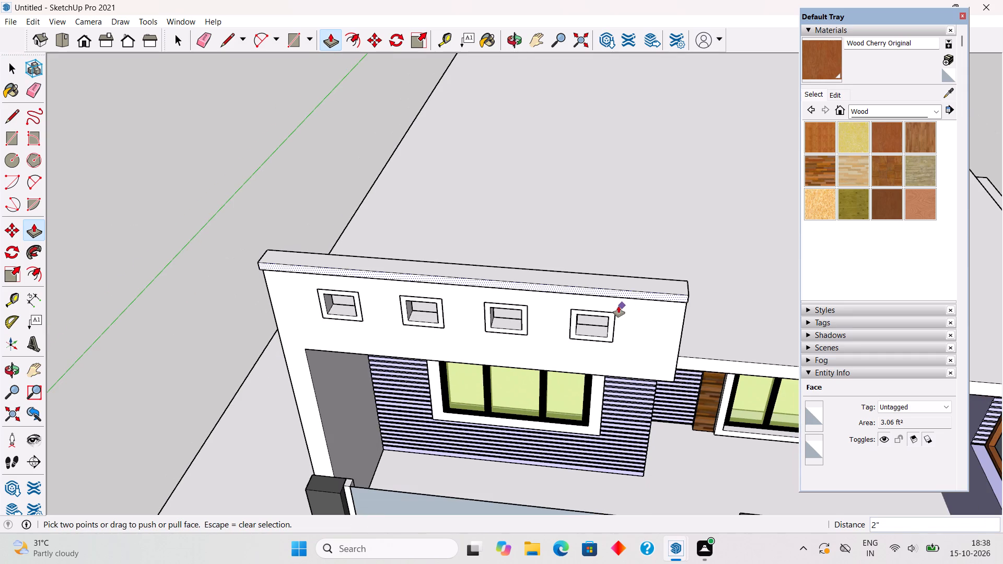
{"action": "key", "text": "space"}
{"action": "triple_click", "coordinate": [600, 290]}
{"action": "right_click", "coordinate": [600, 290]}
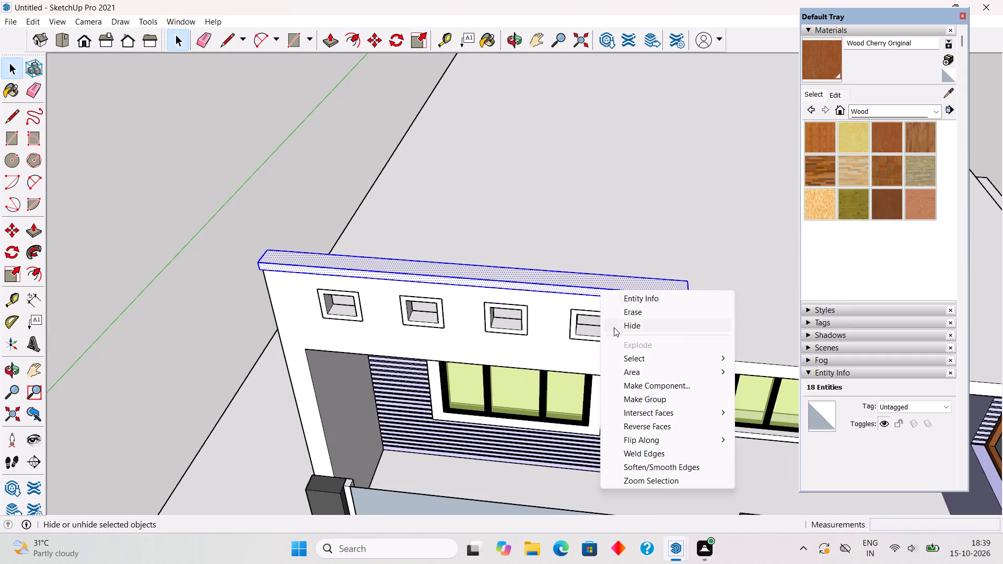
{"action": "left_click", "coordinate": [645, 398]}
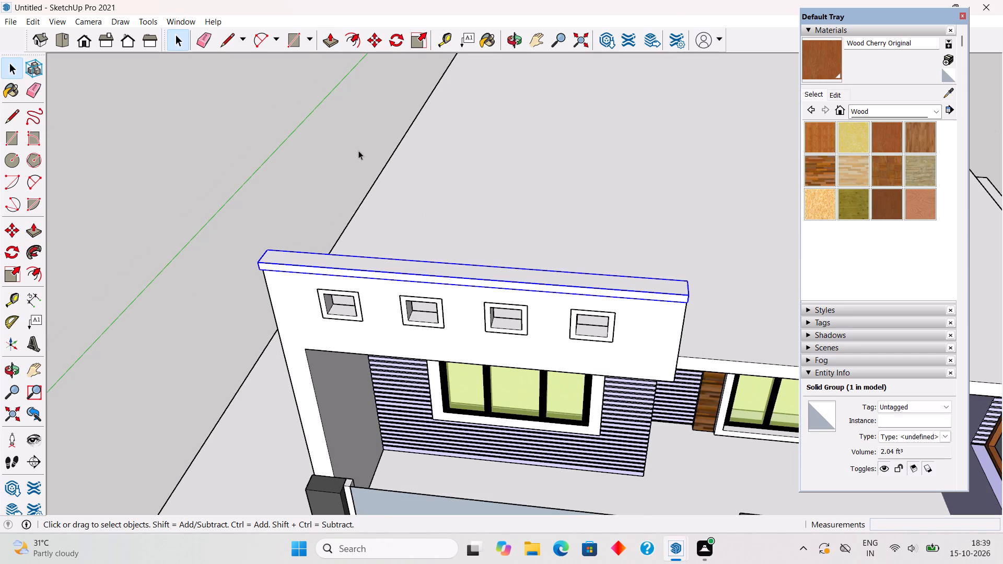
{"action": "left_click", "coordinate": [358, 150]}
Examine the front facade with its coping, then the roof slab's front edge beside the parapet.
{"action": "scroll", "coordinate": [358, 150], "scroll_direction": "down", "scroll_amount": 6}
{"action": "scroll", "coordinate": [531, 288], "scroll_direction": "down", "scroll_amount": 3}
{"action": "middle_click_drag", "start_coordinate": [562, 294], "coordinate": [600, 201]}
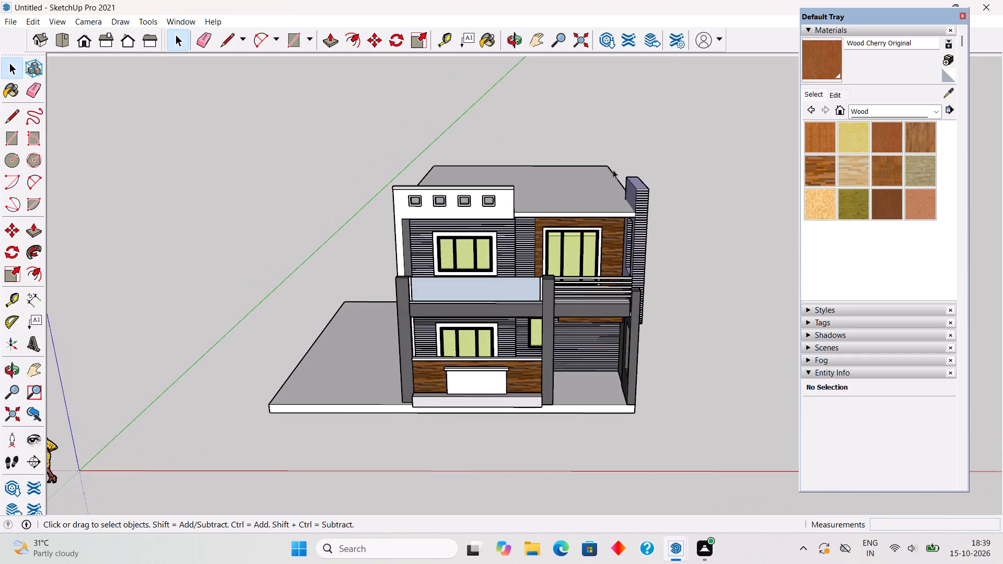
{"action": "scroll", "coordinate": [650, 207], "scroll_direction": "up", "scroll_amount": 3}
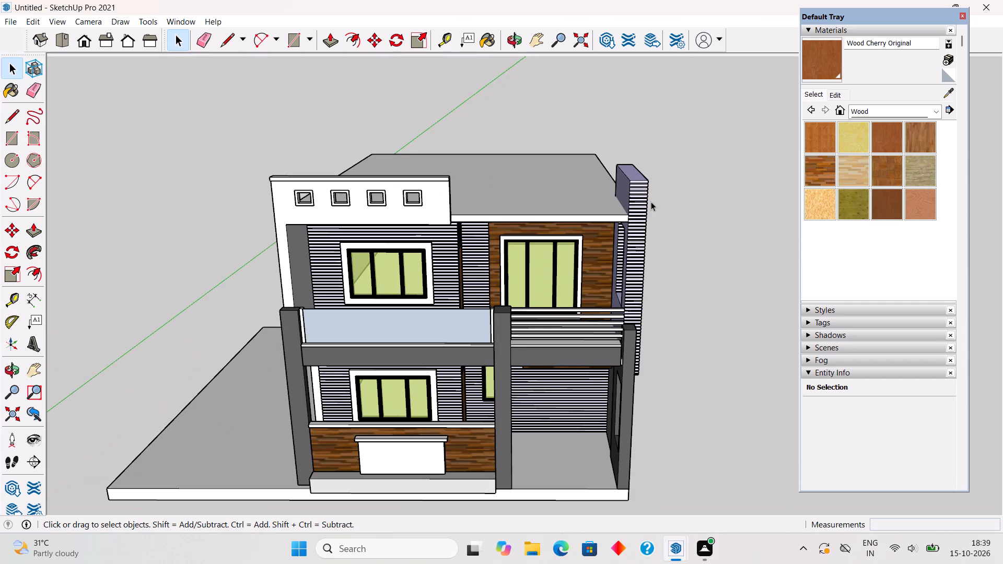
{"action": "scroll", "coordinate": [559, 211], "scroll_direction": "up", "scroll_amount": 7}
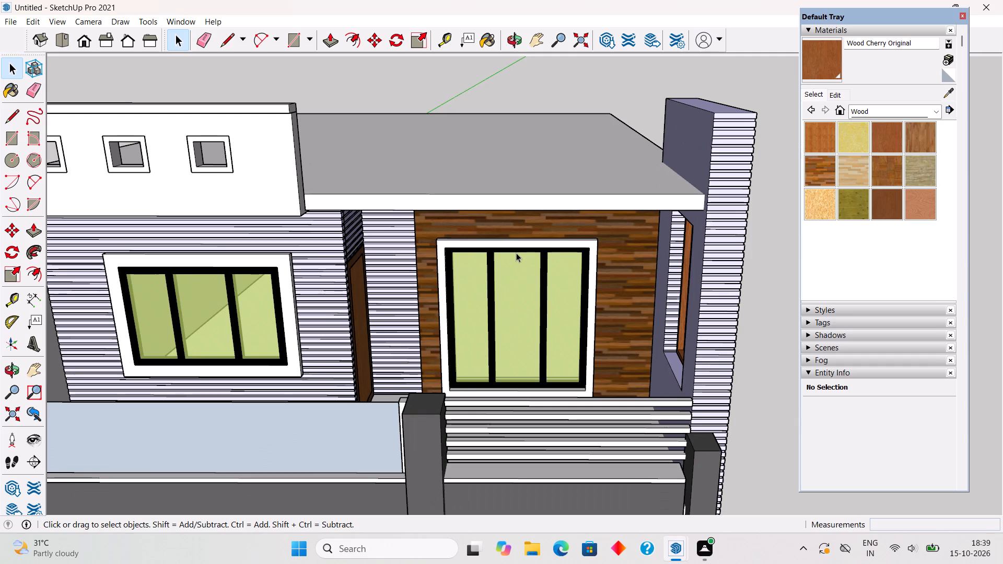
{"action": "middle_click_drag", "start_coordinate": [277, 198], "coordinate": [266, 221]}
{"action": "scroll", "coordinate": [290, 208], "scroll_direction": "up", "scroll_amount": 2}
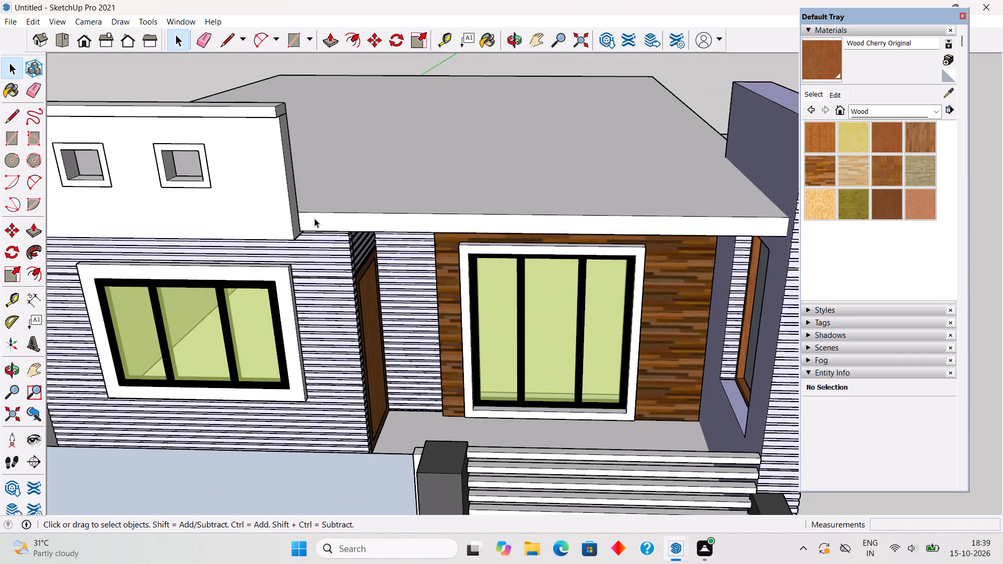
Draw a 6" high rectangle over the roof slab's front edge, from the parapet side to the end wall.
{"action": "key", "text": "r"}
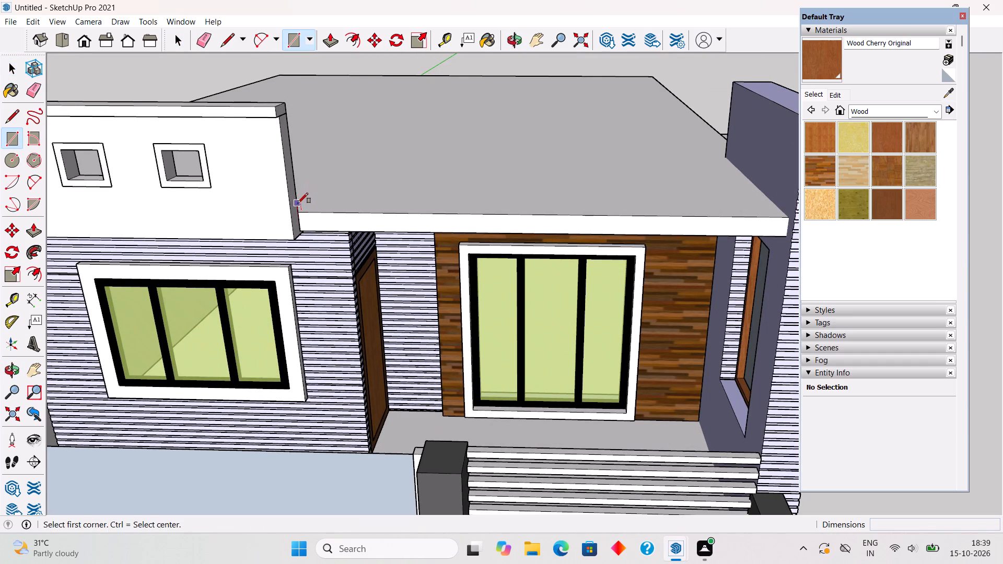
{"action": "left_click", "coordinate": [298, 211]}
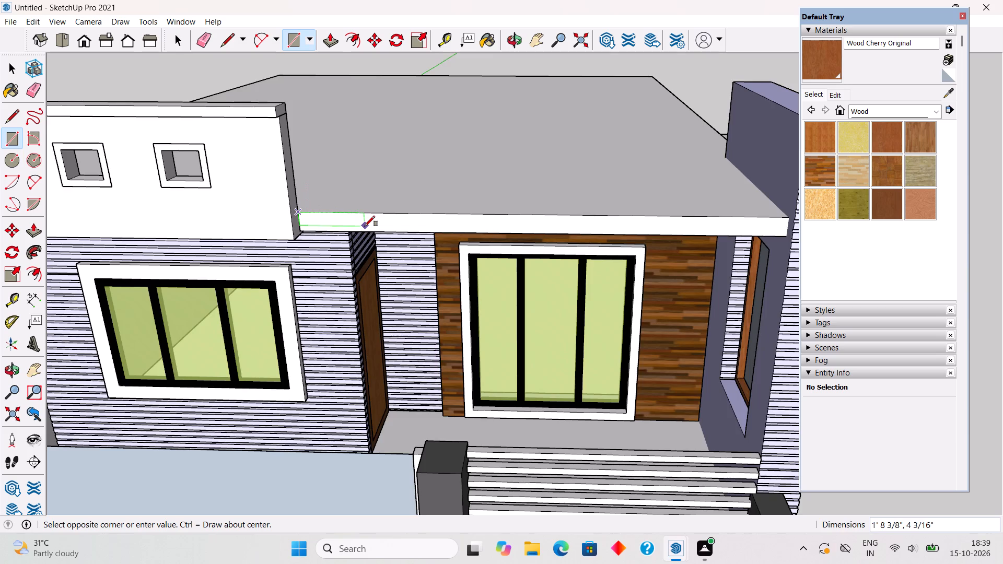
{"action": "scroll", "coordinate": [365, 226], "scroll_direction": "down", "scroll_amount": 3}
{"action": "scroll", "coordinate": [466, 236], "scroll_direction": "up", "scroll_amount": 3}
{"action": "scroll", "coordinate": [611, 239], "scroll_direction": "down", "scroll_amount": 7}
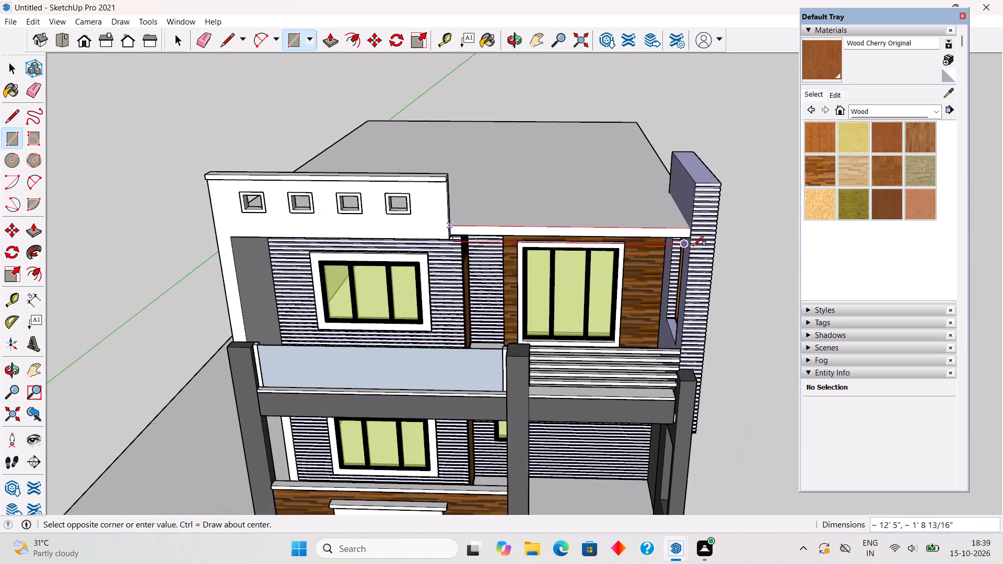
{"action": "scroll", "coordinate": [701, 239], "scroll_direction": "up", "scroll_amount": 7}
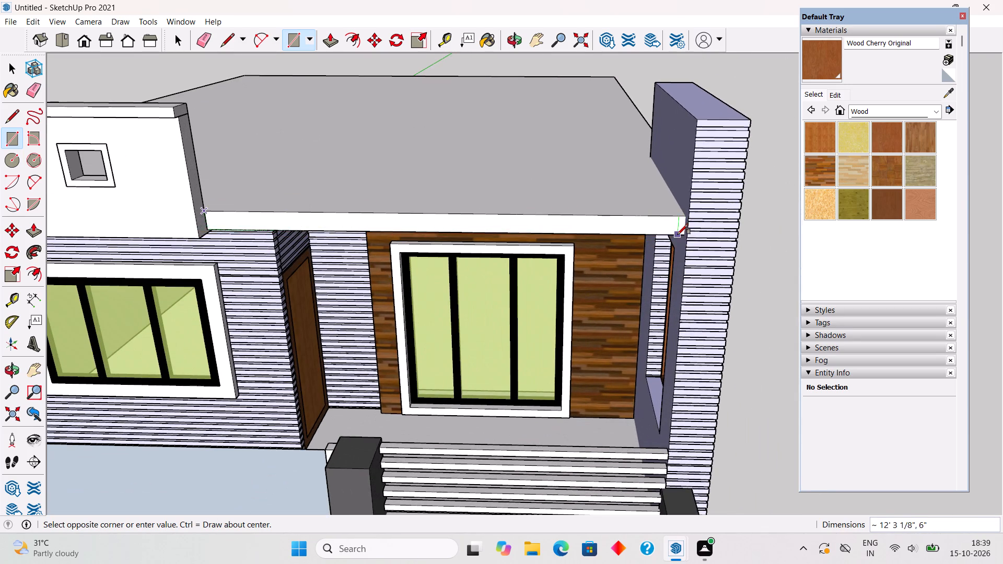
{"action": "scroll", "coordinate": [678, 234], "scroll_direction": "up", "scroll_amount": 4}
{"action": "left_click", "coordinate": [688, 234]}
{"action": "scroll", "coordinate": [685, 247], "scroll_direction": "down", "scroll_amount": 3}
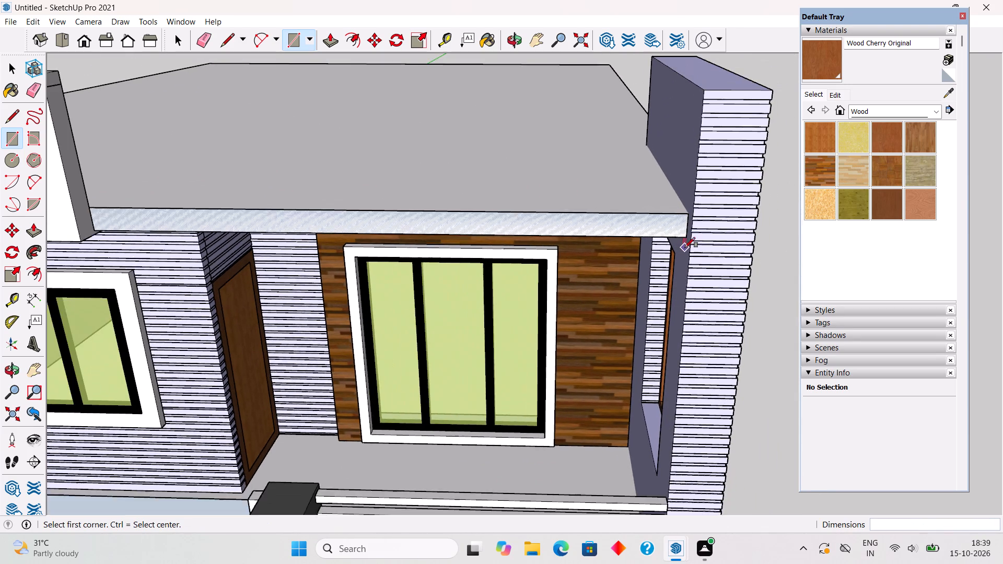
Pull the new rectangle on the roof slab's front edge 4" outward to form a fascia.
{"action": "key", "text": "p"}
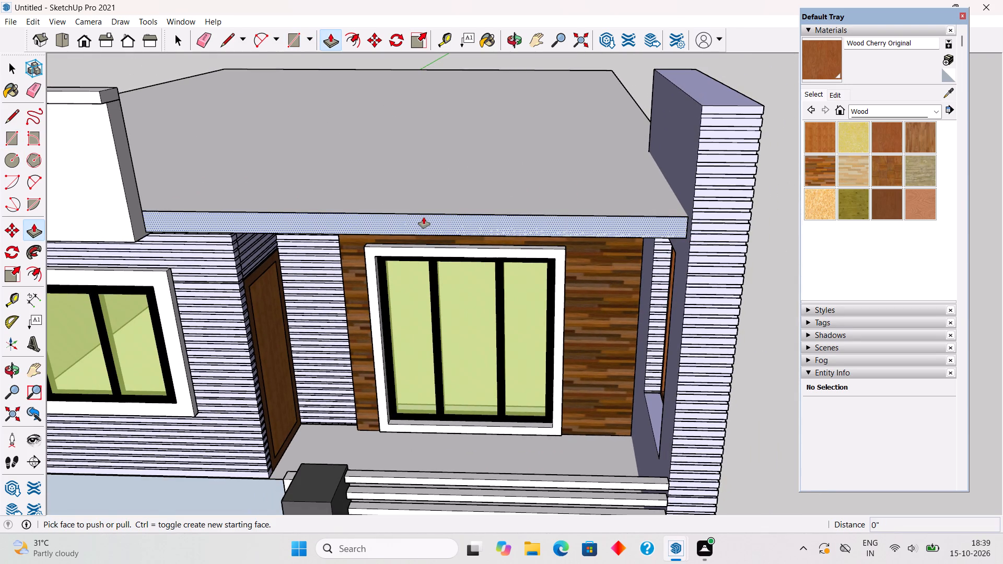
{"action": "left_click", "coordinate": [344, 215]}
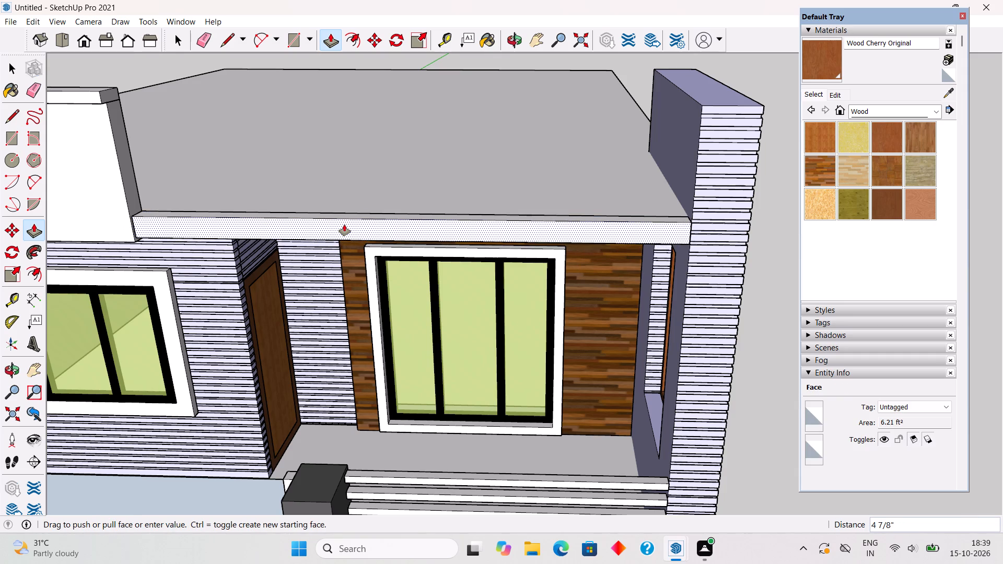
{"action": "type", "text": "4\""}
{"action": "key", "text": "Return"}
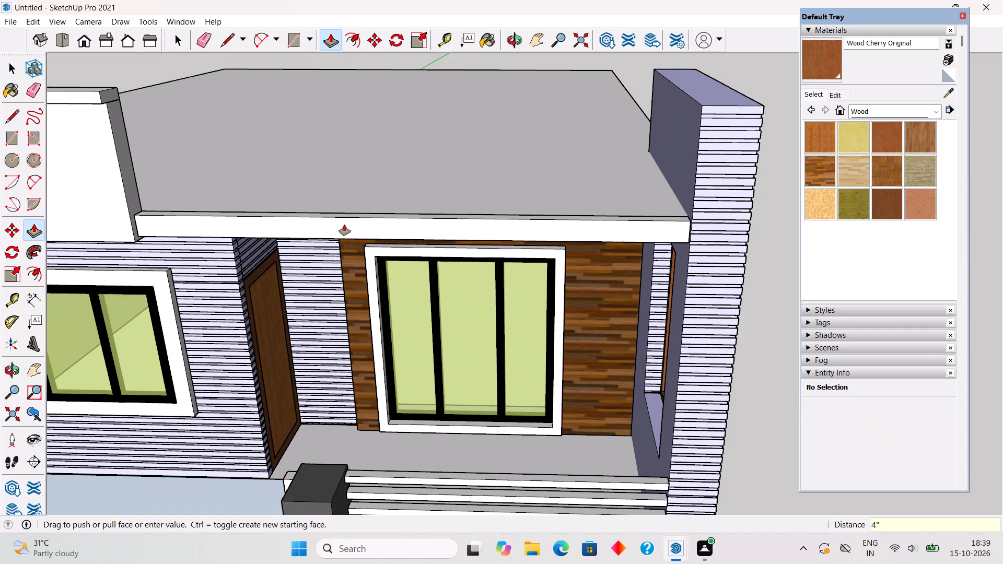
Pull the fascia's underside down 1" to line up with the bottom of the parapet.
{"action": "middle_click_drag", "start_coordinate": [352, 238], "coordinate": [357, 149]}
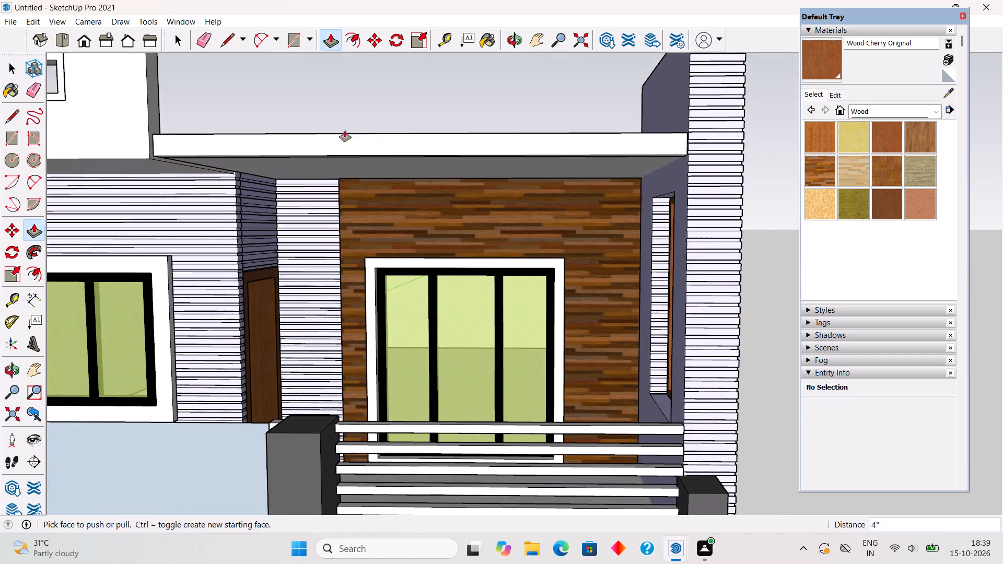
{"action": "scroll", "coordinate": [322, 147], "scroll_direction": "up", "scroll_amount": 3}
{"action": "middle_click_drag", "start_coordinate": [309, 143], "coordinate": [324, 97]}
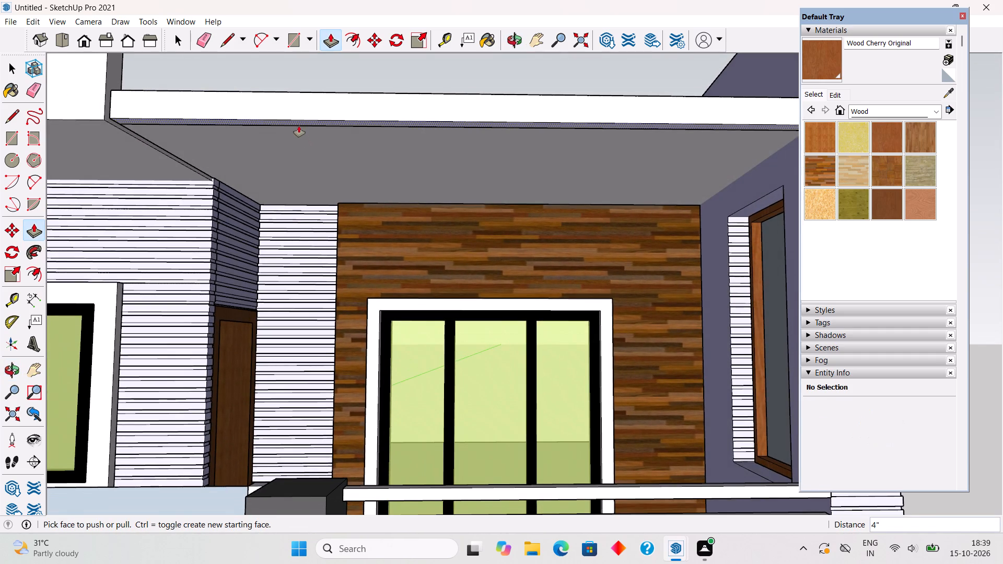
{"action": "left_click", "coordinate": [299, 120]}
{"action": "key", "text": "space"}
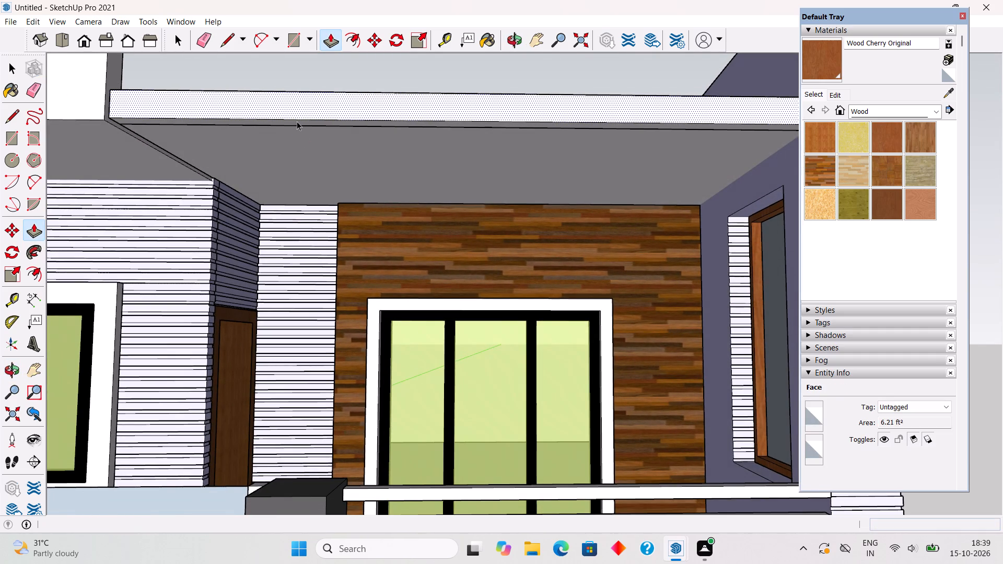
{"action": "left_click", "coordinate": [297, 122]}
{"action": "key", "text": "p"}
{"action": "left_click", "coordinate": [297, 123]}
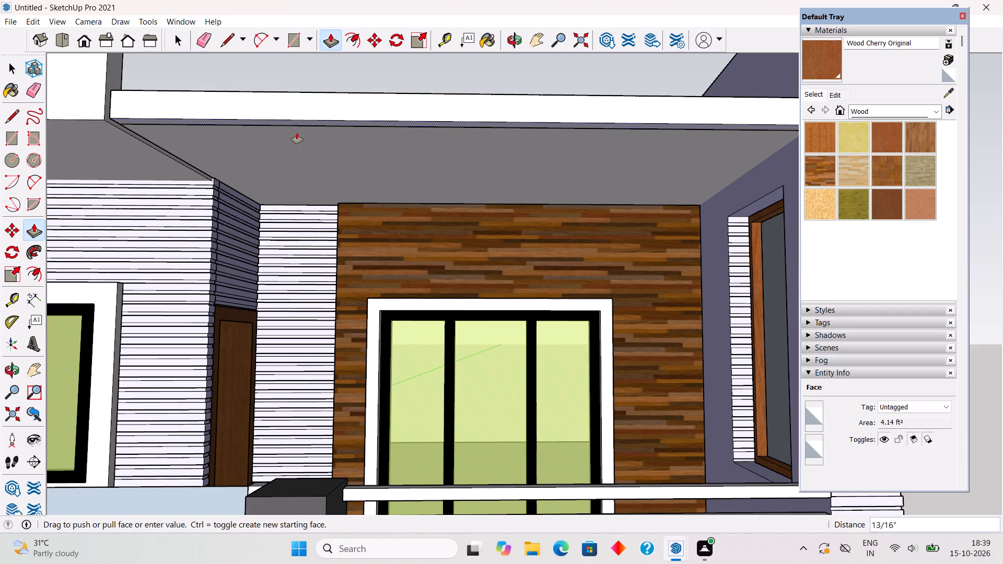
{"action": "left_click", "coordinate": [100, 128]}
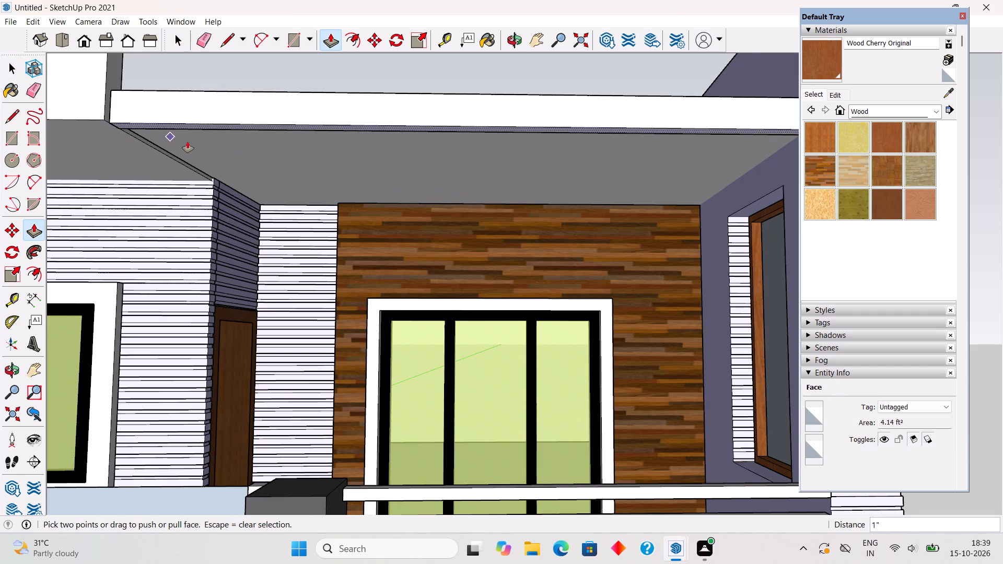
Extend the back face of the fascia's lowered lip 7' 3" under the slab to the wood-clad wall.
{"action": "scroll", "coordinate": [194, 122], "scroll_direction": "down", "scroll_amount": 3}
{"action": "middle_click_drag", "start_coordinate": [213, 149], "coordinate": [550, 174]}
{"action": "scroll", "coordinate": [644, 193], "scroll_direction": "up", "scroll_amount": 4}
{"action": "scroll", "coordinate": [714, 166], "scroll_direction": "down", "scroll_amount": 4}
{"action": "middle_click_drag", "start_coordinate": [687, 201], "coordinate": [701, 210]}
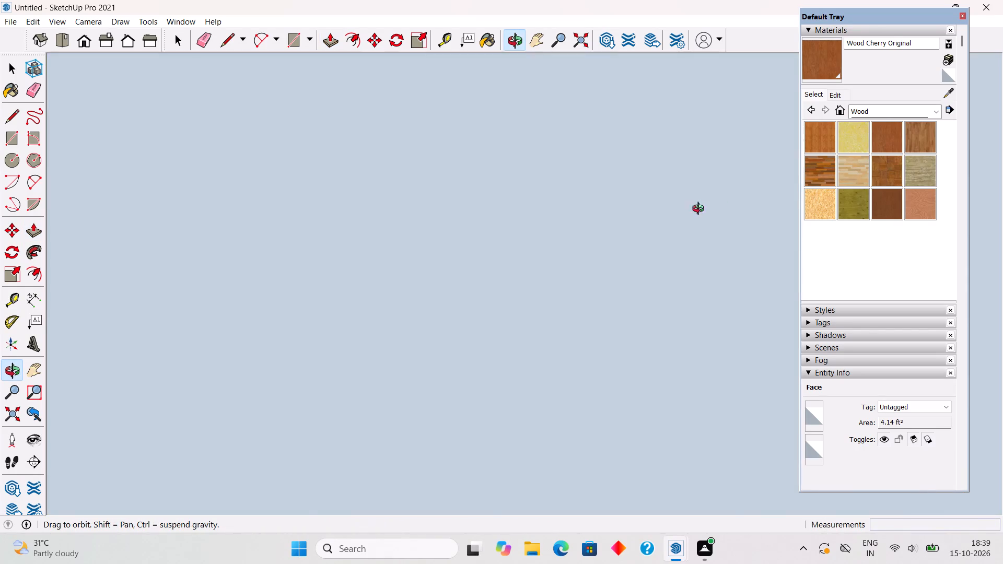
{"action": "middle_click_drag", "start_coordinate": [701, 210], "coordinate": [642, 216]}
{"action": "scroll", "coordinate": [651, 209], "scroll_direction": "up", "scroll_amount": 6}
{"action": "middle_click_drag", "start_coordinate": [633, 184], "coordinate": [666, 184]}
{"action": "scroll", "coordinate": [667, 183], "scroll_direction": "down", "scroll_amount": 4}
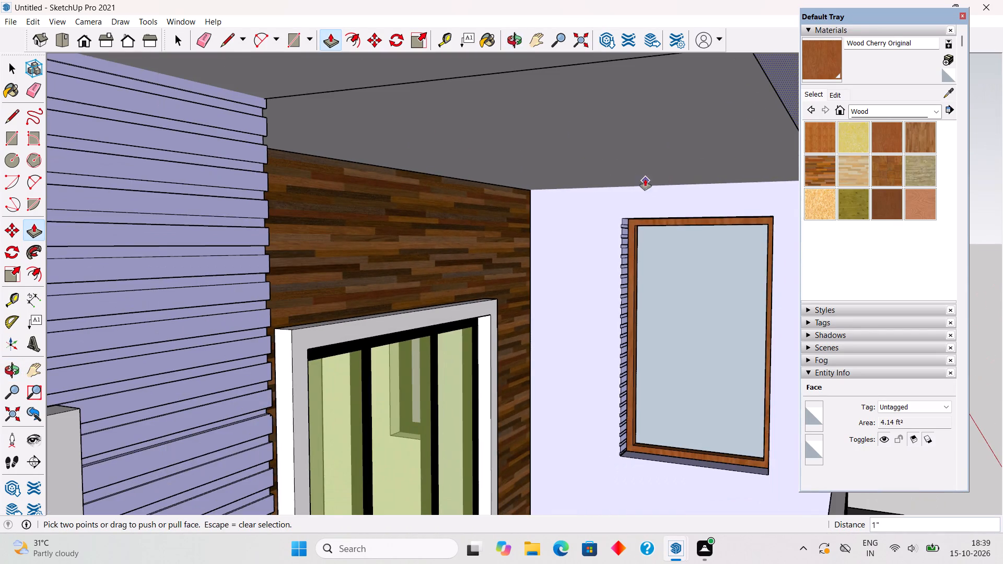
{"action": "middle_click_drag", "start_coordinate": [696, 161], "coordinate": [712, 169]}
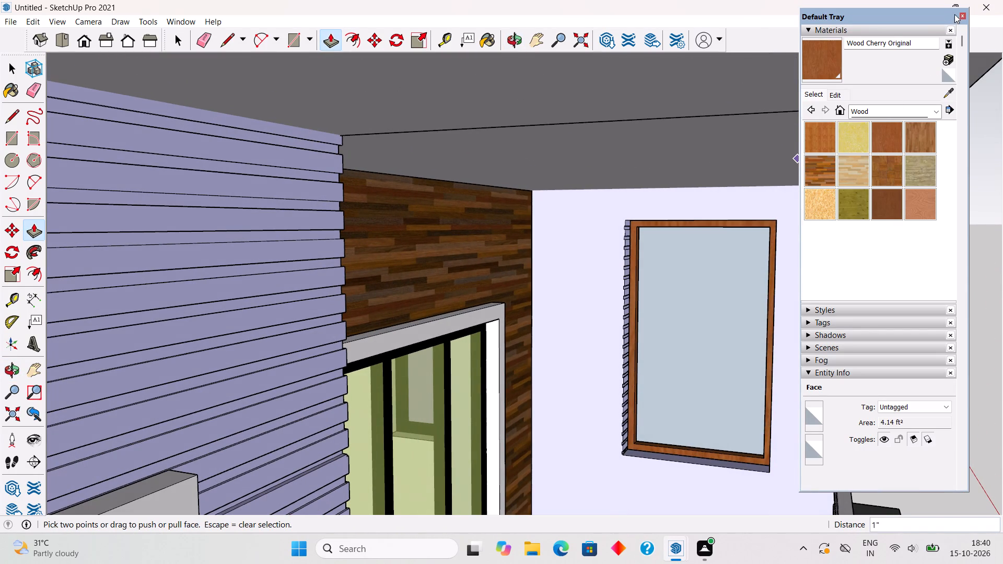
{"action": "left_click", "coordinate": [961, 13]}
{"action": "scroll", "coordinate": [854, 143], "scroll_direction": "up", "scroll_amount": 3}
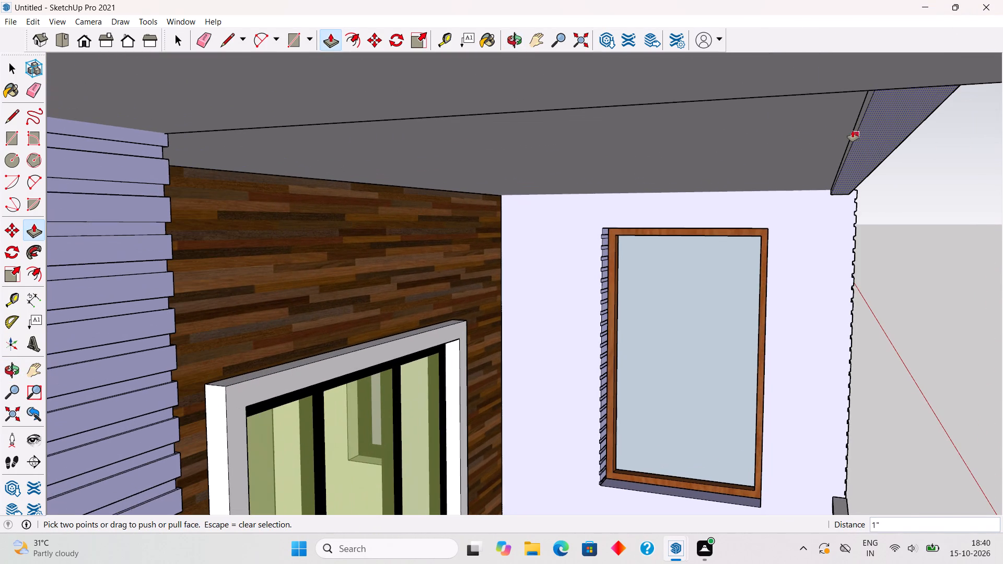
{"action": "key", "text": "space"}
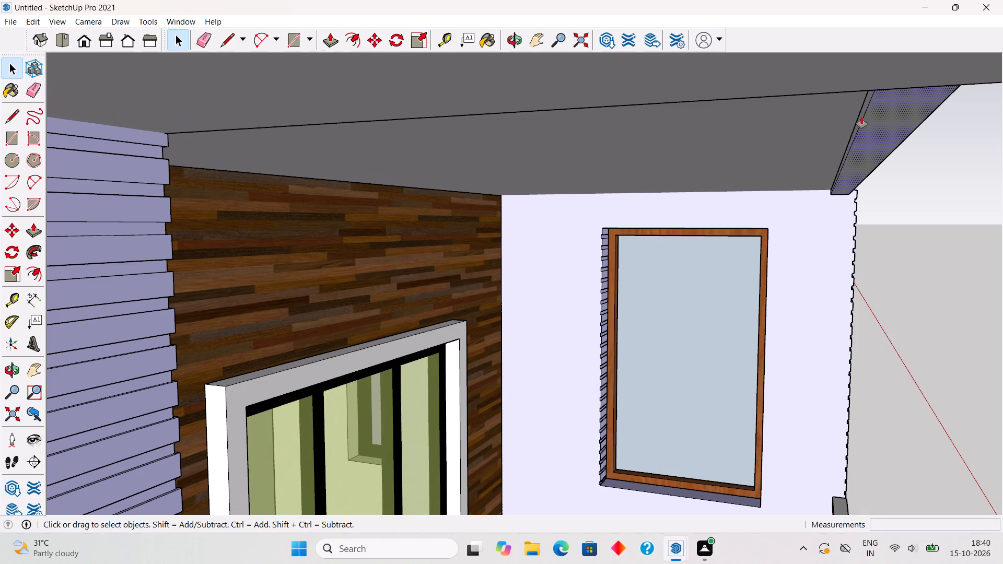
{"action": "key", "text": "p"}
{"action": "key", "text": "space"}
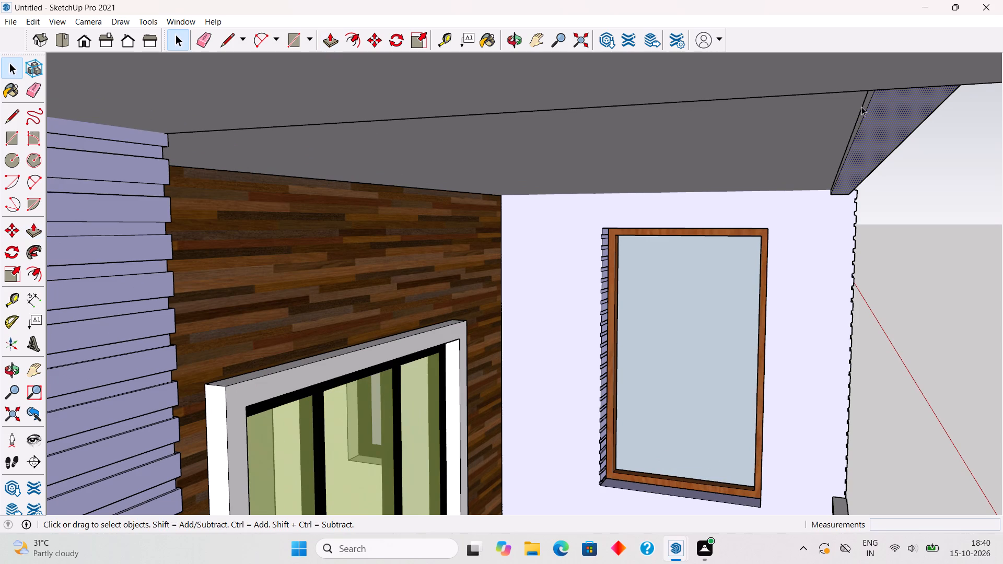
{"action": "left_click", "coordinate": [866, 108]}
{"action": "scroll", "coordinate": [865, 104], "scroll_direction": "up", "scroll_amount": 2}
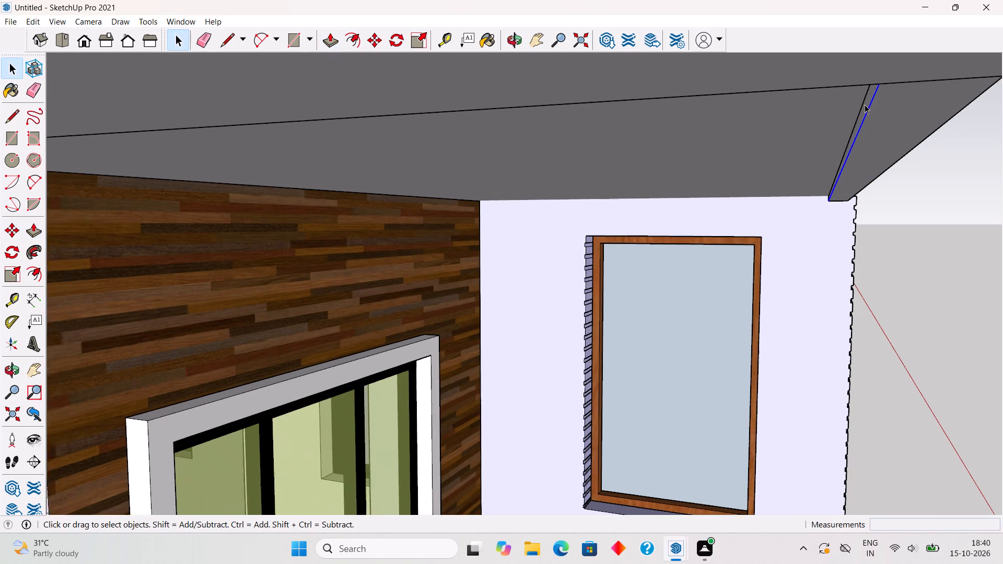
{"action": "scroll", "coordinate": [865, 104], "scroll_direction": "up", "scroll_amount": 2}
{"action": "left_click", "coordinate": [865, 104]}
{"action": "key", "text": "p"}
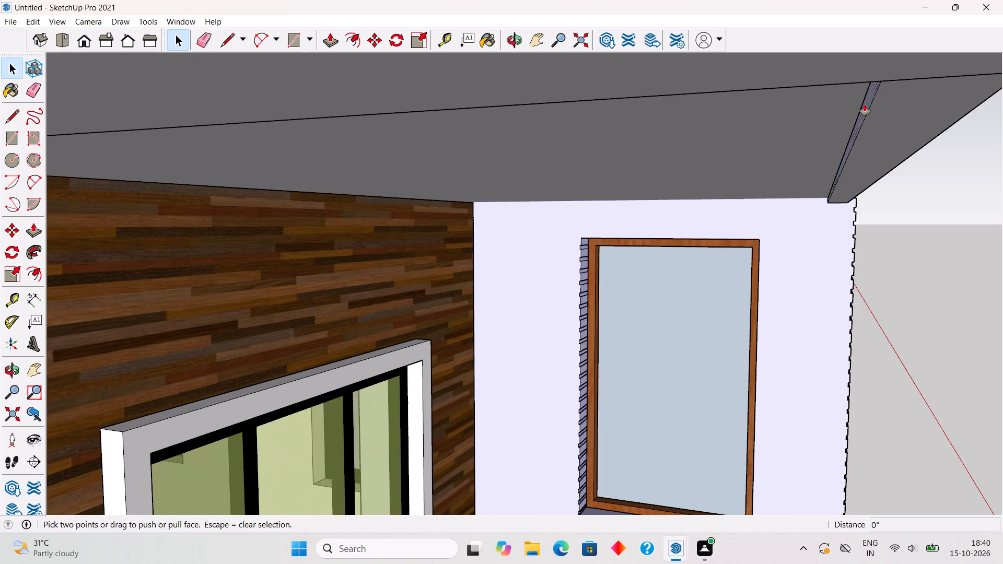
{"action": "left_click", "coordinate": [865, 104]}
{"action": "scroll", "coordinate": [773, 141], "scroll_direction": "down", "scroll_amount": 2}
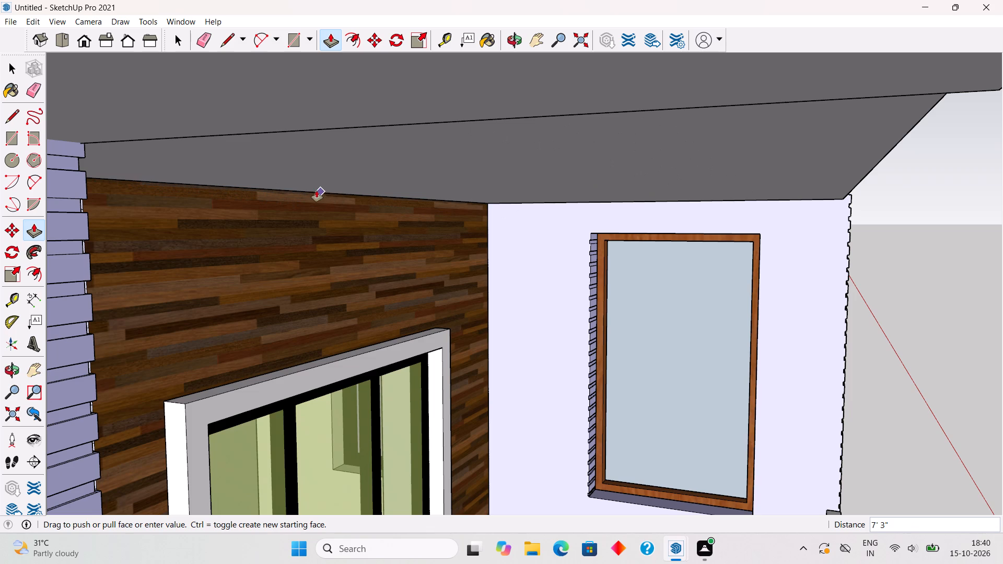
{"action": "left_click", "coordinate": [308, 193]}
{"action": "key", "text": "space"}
Examine the extended fascia from below, from the front and from above beside the parapet and end wall.
{"action": "scroll", "coordinate": [312, 189], "scroll_direction": "down", "scroll_amount": 3}
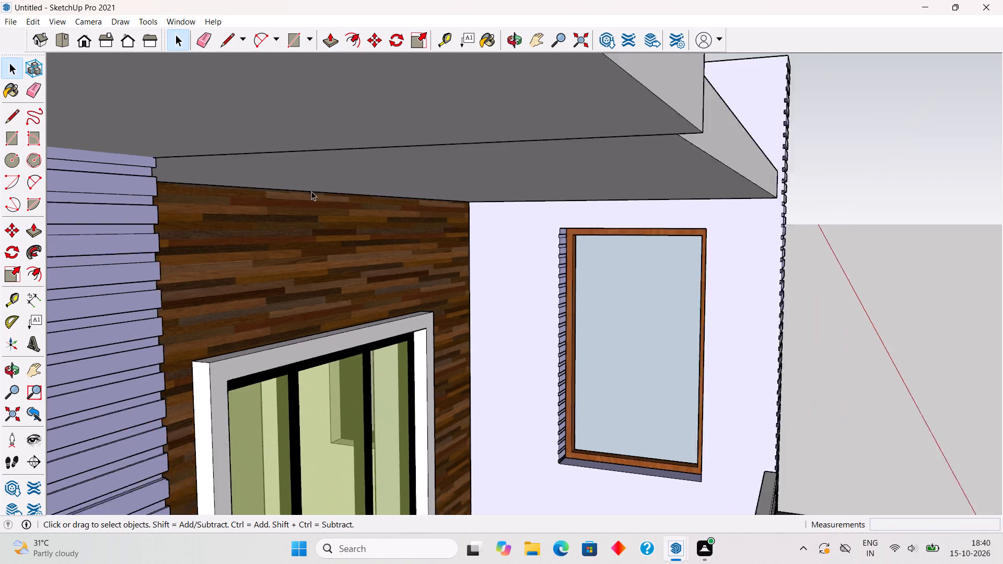
{"action": "scroll", "coordinate": [311, 191], "scroll_direction": "down", "scroll_amount": 9}
{"action": "left_click", "coordinate": [690, 243]}
{"action": "middle_click_drag", "start_coordinate": [644, 243], "coordinate": [351, 170]}
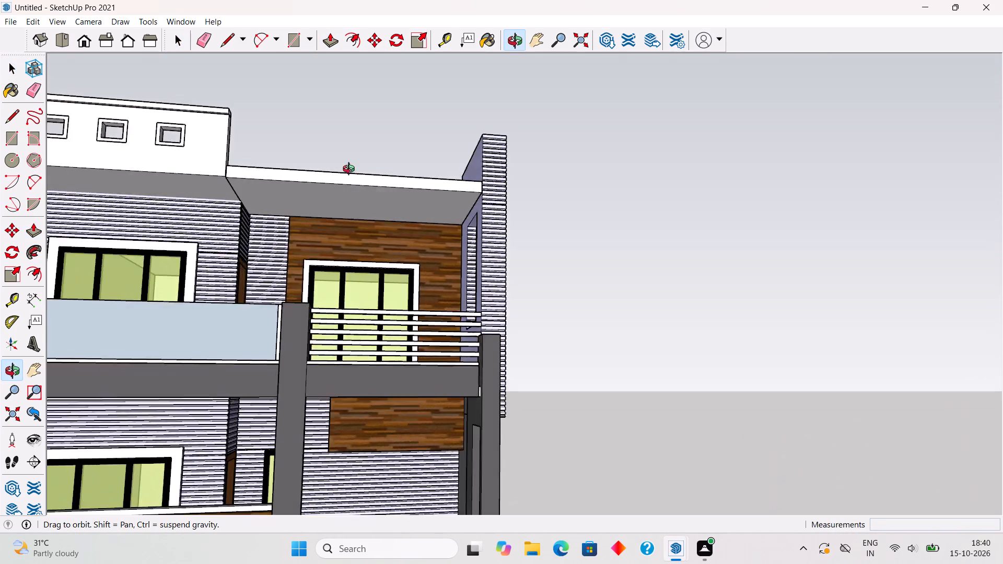
{"action": "middle_click_drag", "start_coordinate": [351, 170], "coordinate": [437, 253]}
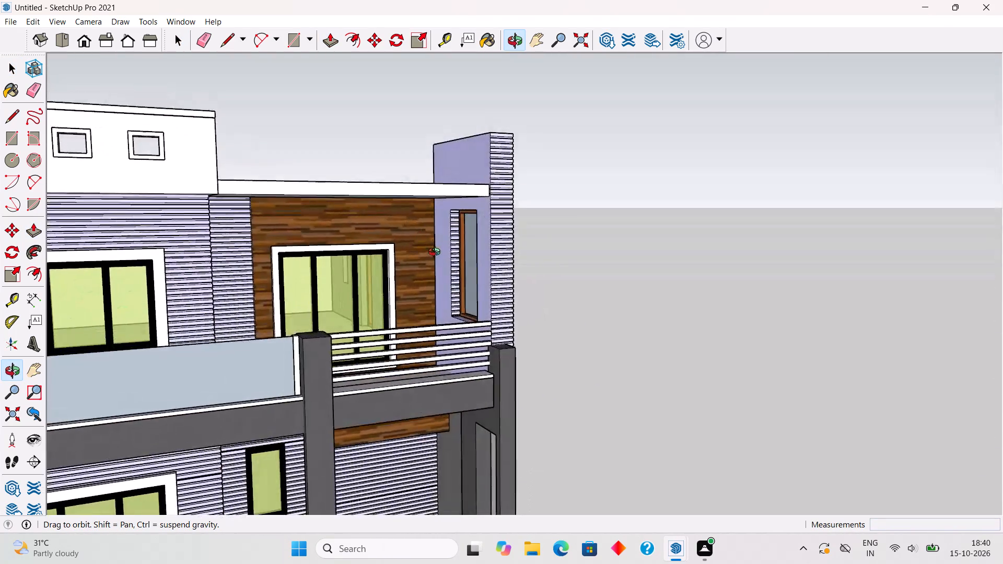
{"action": "middle_click_drag", "start_coordinate": [437, 253], "coordinate": [314, 284]}
{"action": "scroll", "coordinate": [232, 217], "scroll_direction": "up", "scroll_amount": 10}
{"action": "middle_click_drag", "start_coordinate": [221, 181], "coordinate": [184, 194]}
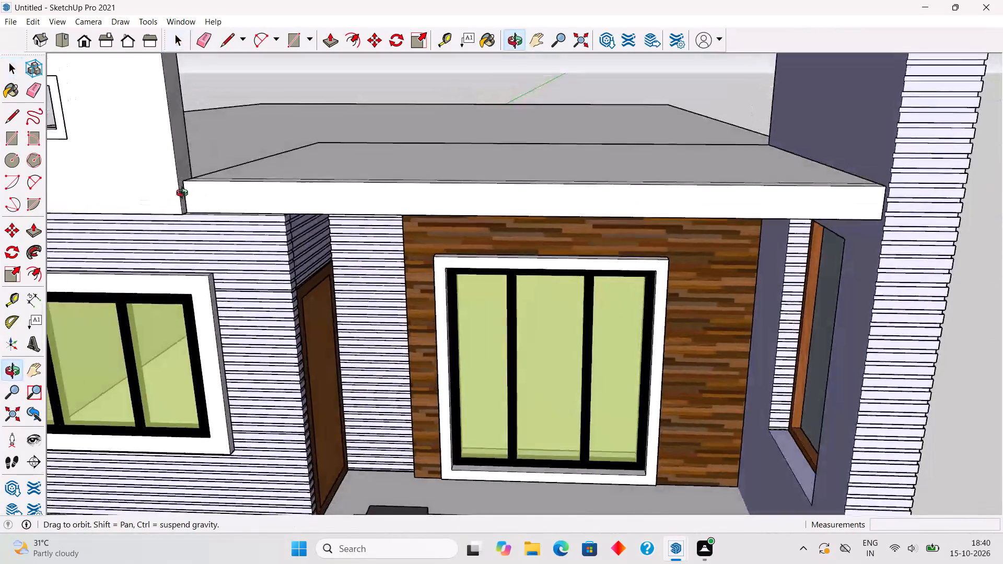
{"action": "middle_click_drag", "start_coordinate": [184, 194], "coordinate": [192, 135]}
{"action": "scroll", "coordinate": [192, 135], "scroll_direction": "down", "scroll_amount": 3}
{"action": "middle_click_drag", "start_coordinate": [426, 144], "coordinate": [424, 330]}
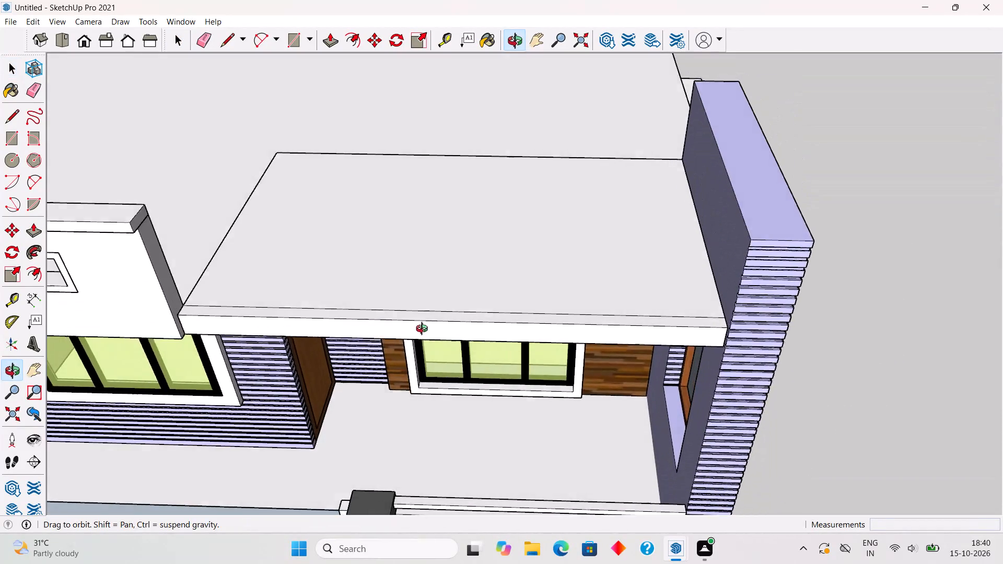
{"action": "middle_click_drag", "start_coordinate": [424, 330], "coordinate": [424, 335]}
{"action": "scroll", "coordinate": [418, 338], "scroll_direction": "up", "scroll_amount": 2}
{"action": "middle_click_drag", "start_coordinate": [444, 313], "coordinate": [438, 354]}
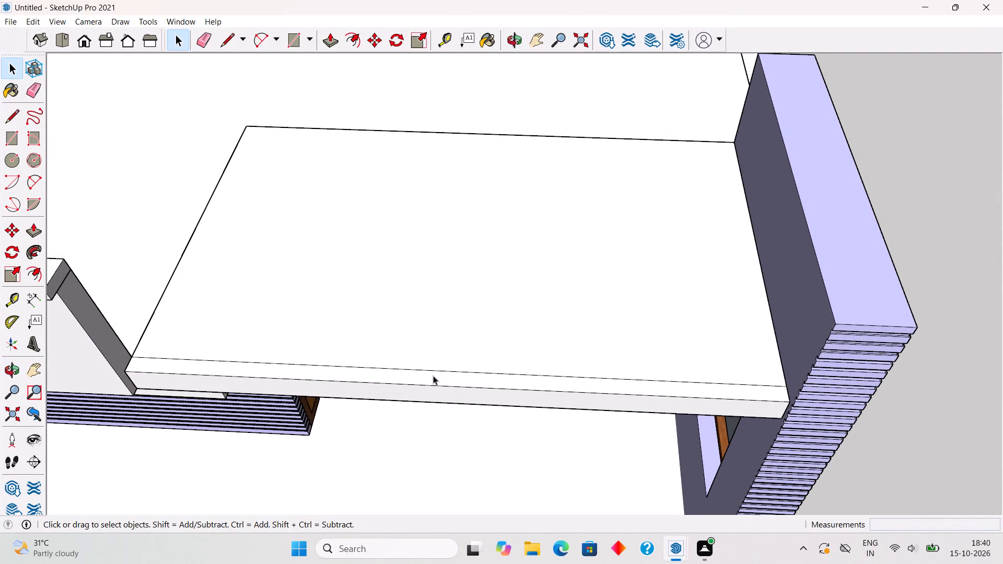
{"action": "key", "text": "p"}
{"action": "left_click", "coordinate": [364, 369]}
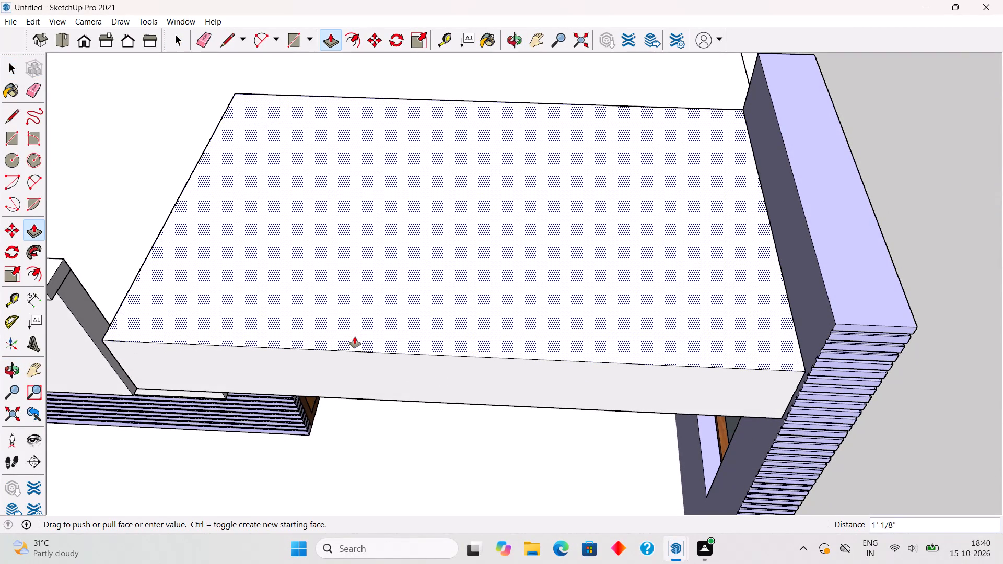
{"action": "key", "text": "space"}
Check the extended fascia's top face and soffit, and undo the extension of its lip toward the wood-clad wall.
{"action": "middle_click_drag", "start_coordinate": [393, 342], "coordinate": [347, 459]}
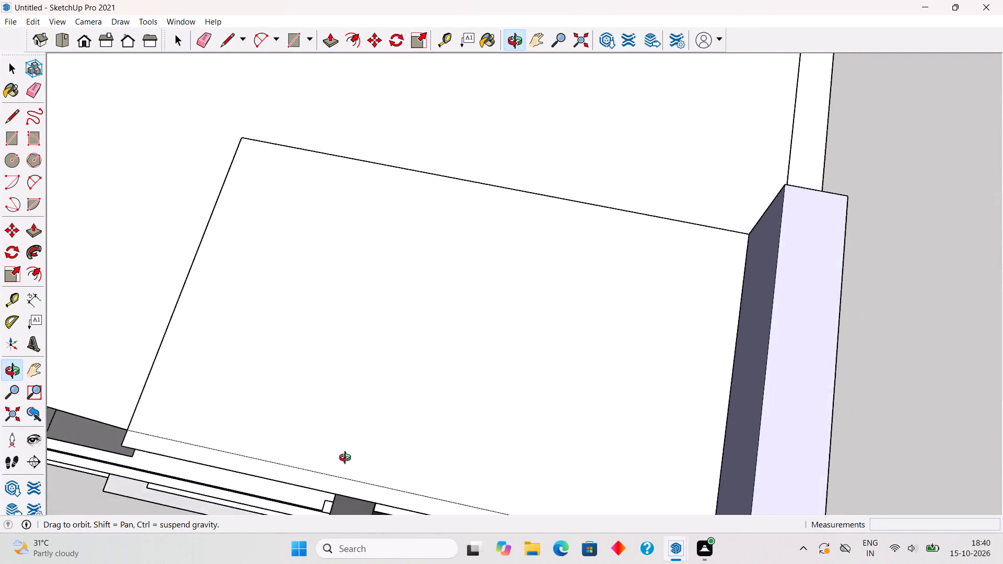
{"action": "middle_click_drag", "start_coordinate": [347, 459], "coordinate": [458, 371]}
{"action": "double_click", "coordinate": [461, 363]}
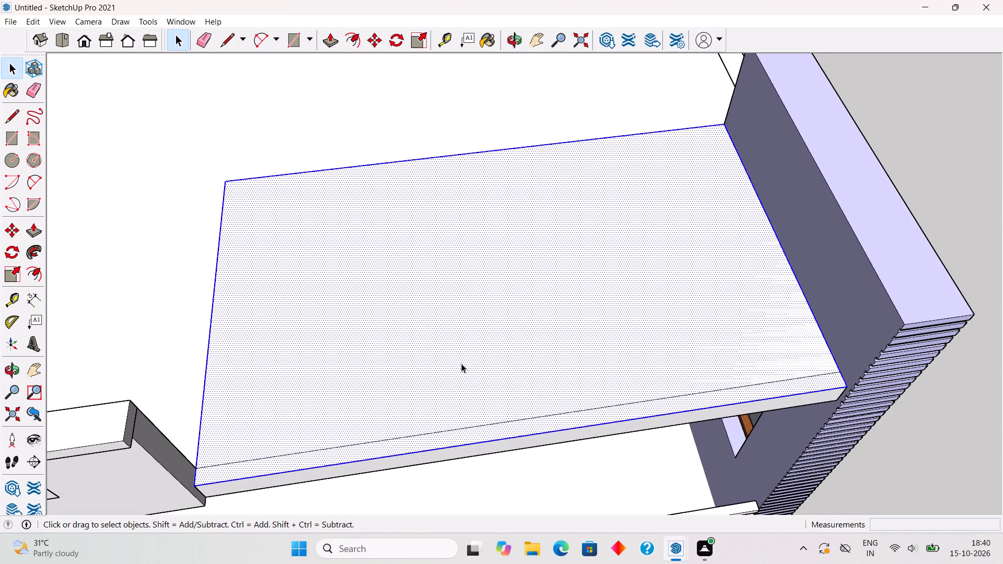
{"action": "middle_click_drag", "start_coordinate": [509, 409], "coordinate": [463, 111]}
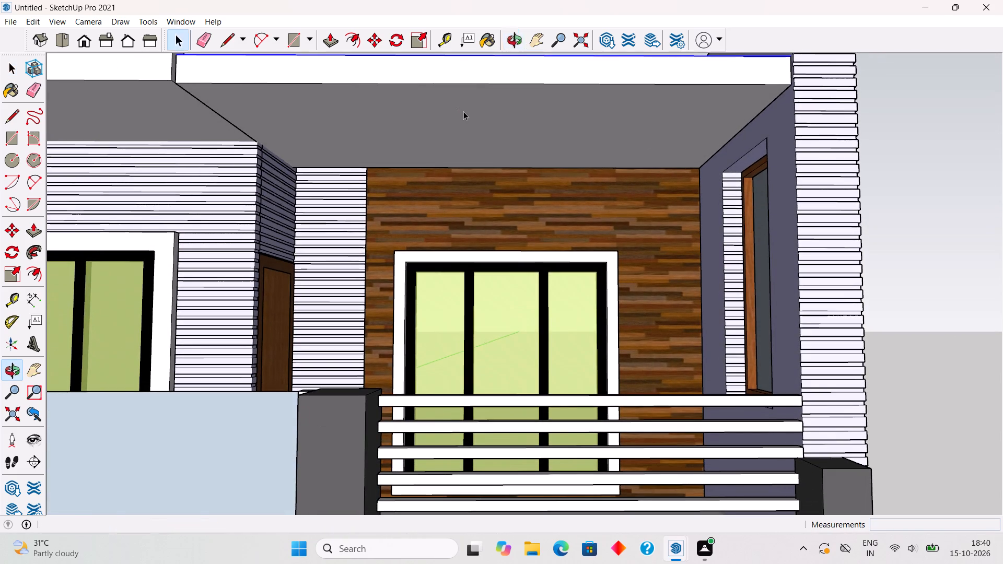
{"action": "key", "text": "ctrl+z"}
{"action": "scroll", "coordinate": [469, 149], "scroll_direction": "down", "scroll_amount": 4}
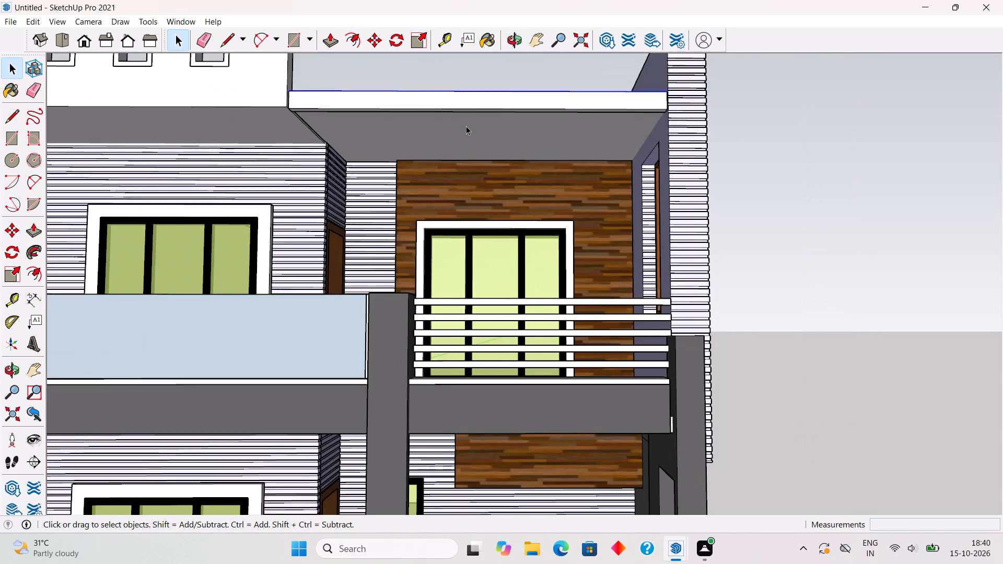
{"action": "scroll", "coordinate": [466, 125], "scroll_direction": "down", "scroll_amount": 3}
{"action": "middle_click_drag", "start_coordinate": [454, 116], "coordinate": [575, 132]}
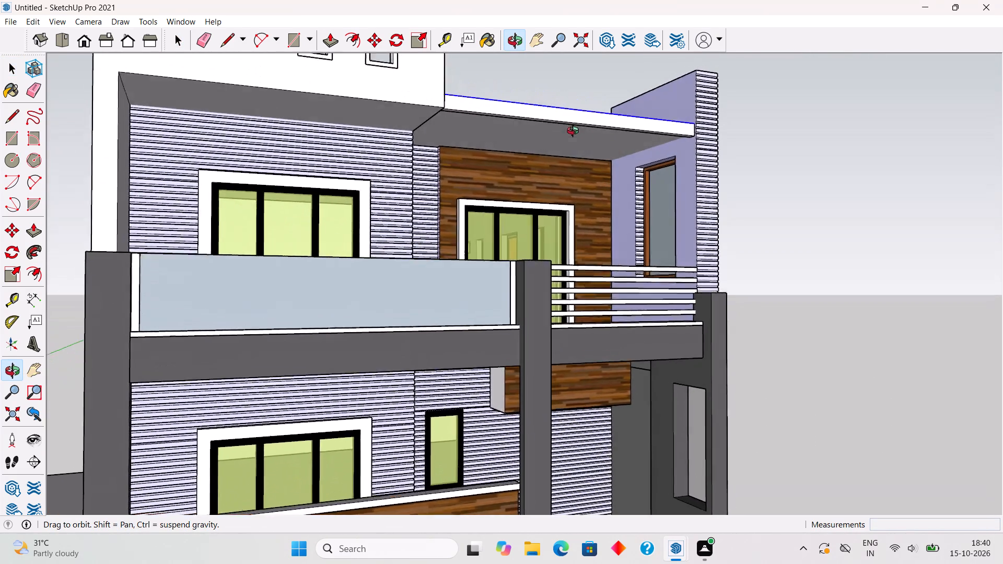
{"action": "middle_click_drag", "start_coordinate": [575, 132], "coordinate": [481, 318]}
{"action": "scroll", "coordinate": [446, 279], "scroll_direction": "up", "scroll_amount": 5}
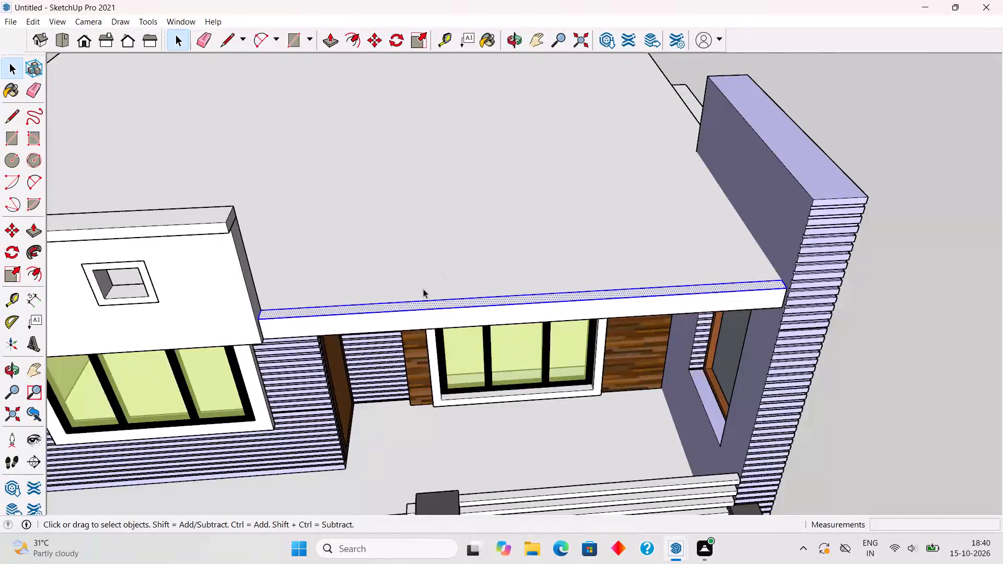
Raise the fascia's top face 11", and lower it 2" to line up with the bottom of the parapet opening's frame.
{"action": "scroll", "coordinate": [423, 289], "scroll_direction": "up", "scroll_amount": 2}
{"action": "key", "text": "p"}
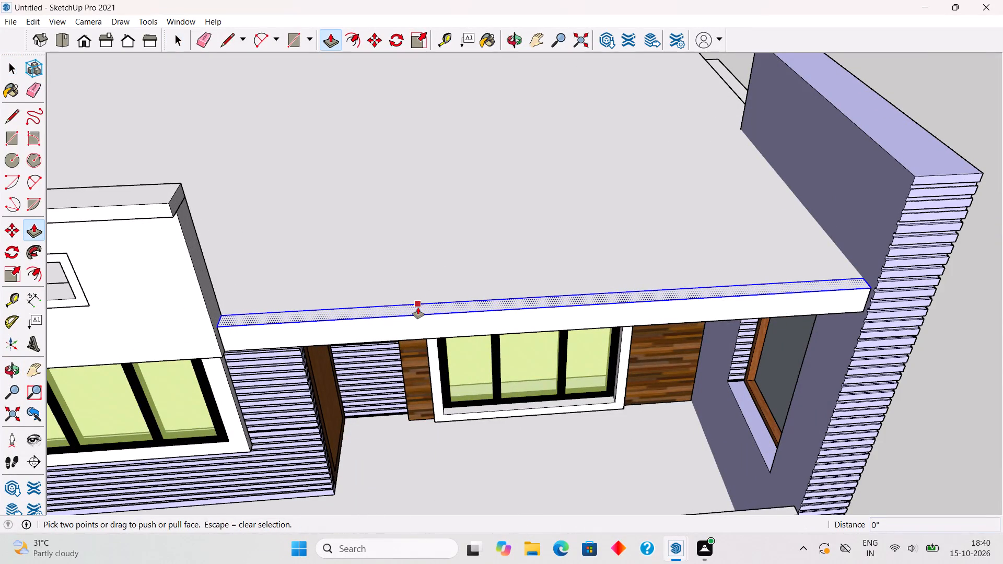
{"action": "left_click", "coordinate": [418, 308]}
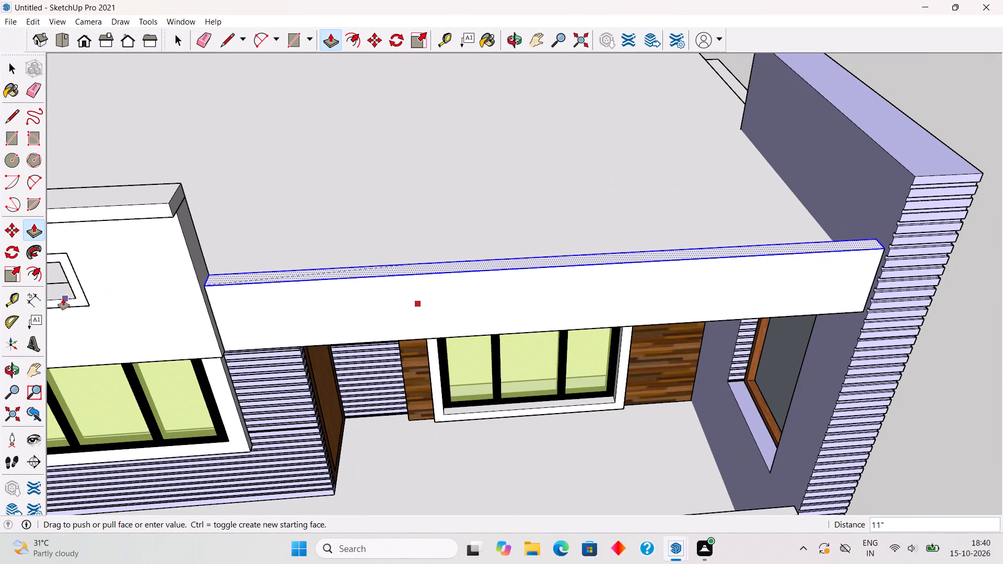
{"action": "left_click", "coordinate": [63, 299]}
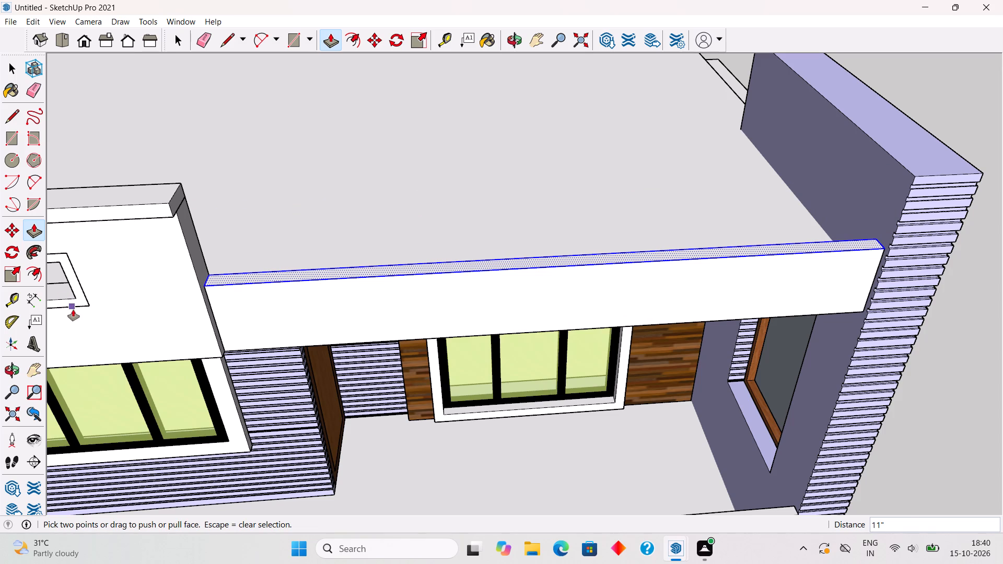
{"action": "key", "text": "p"}
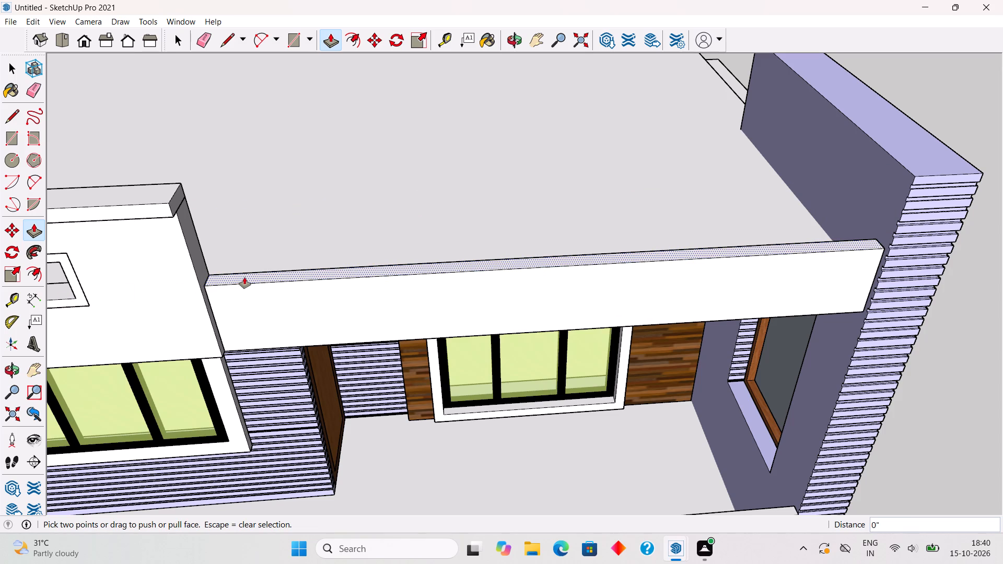
{"action": "left_click", "coordinate": [246, 275]}
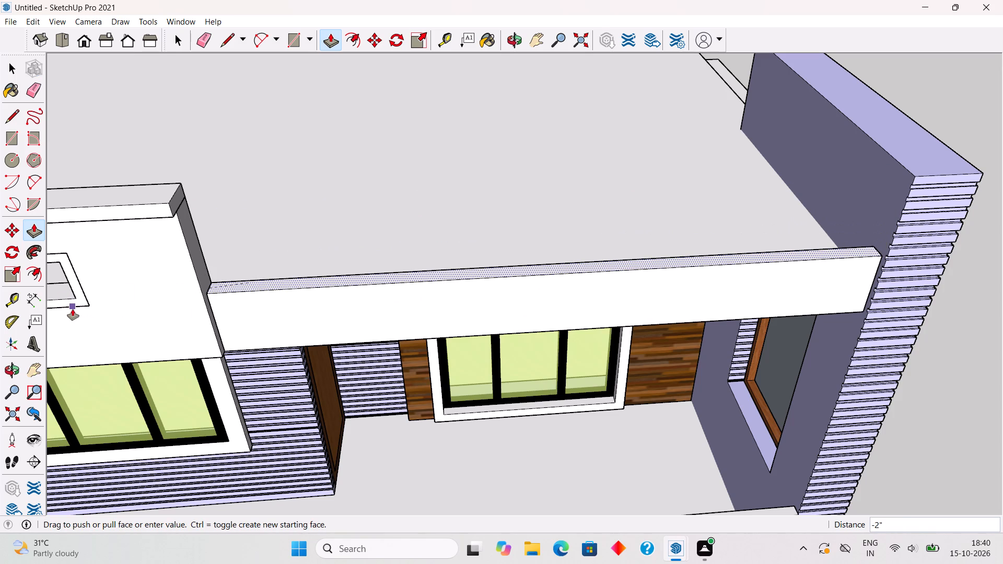
{"action": "left_click", "coordinate": [73, 309]}
{"action": "key", "text": "space"}
{"action": "scroll", "coordinate": [366, 338], "scroll_direction": "down", "scroll_amount": 5}
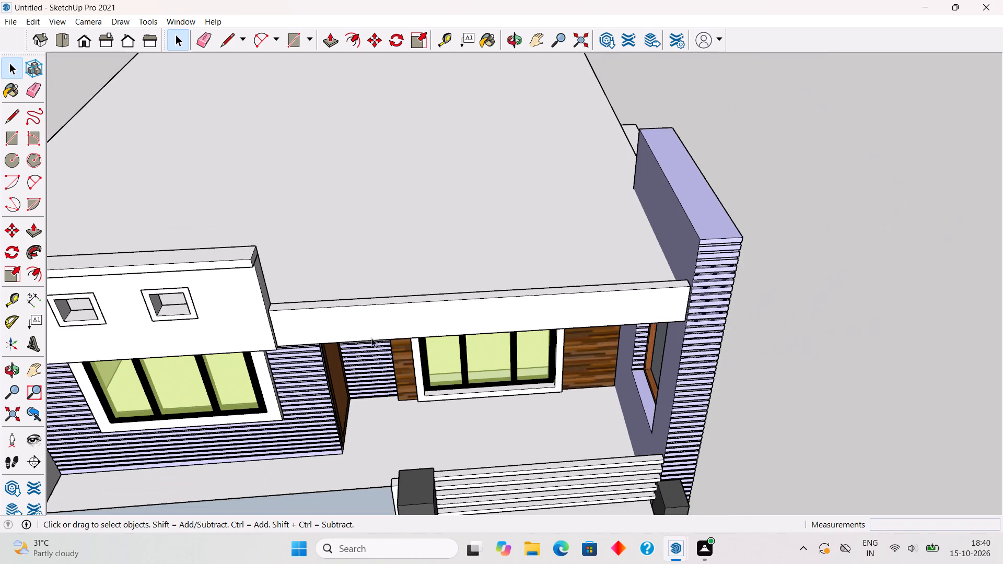
Group the faces and edges of the raised fascia beside the parapet.
{"action": "left_click", "coordinate": [830, 382]}
{"action": "middle_click_drag", "start_coordinate": [820, 388], "coordinate": [139, 455]}
{"action": "scroll", "coordinate": [438, 132], "scroll_direction": "up", "scroll_amount": 1}
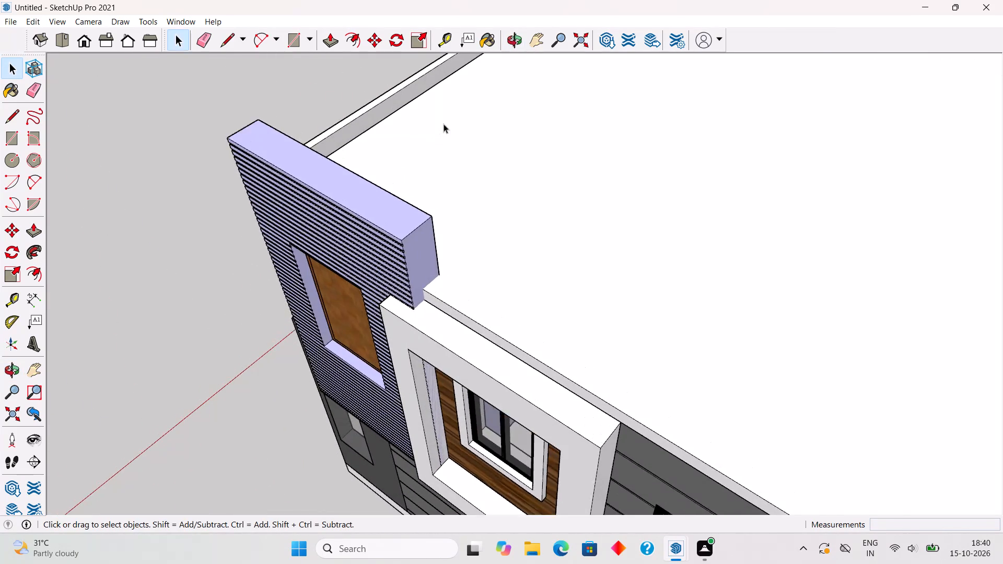
{"action": "scroll", "coordinate": [444, 124], "scroll_direction": "down", "scroll_amount": 6}
{"action": "double_click", "coordinate": [464, 79]}
{"action": "double_click", "coordinate": [464, 79]}
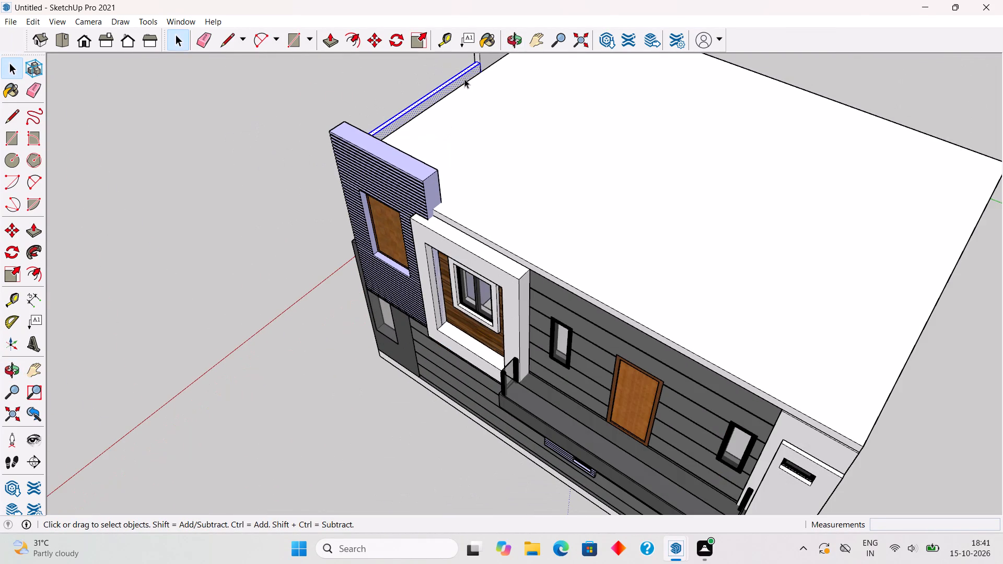
{"action": "right_click", "coordinate": [464, 79]}
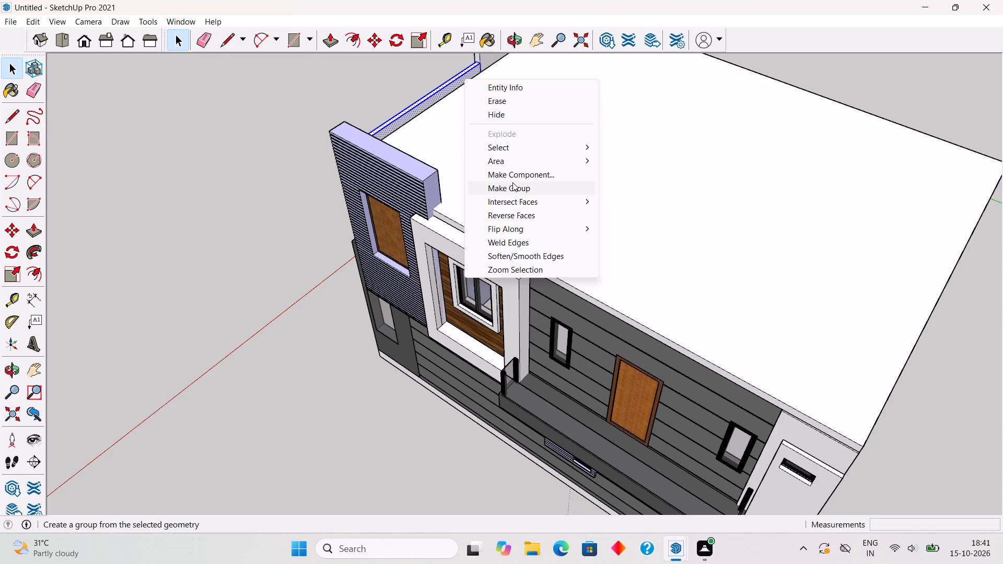
{"action": "left_click", "coordinate": [513, 183]}
{"action": "left_click", "coordinate": [398, 76]}
Inside the fascia group, draw the missing bottom edge of its back face from the end wall to the parapet.
{"action": "scroll", "coordinate": [398, 77], "scroll_direction": "down", "scroll_amount": 10}
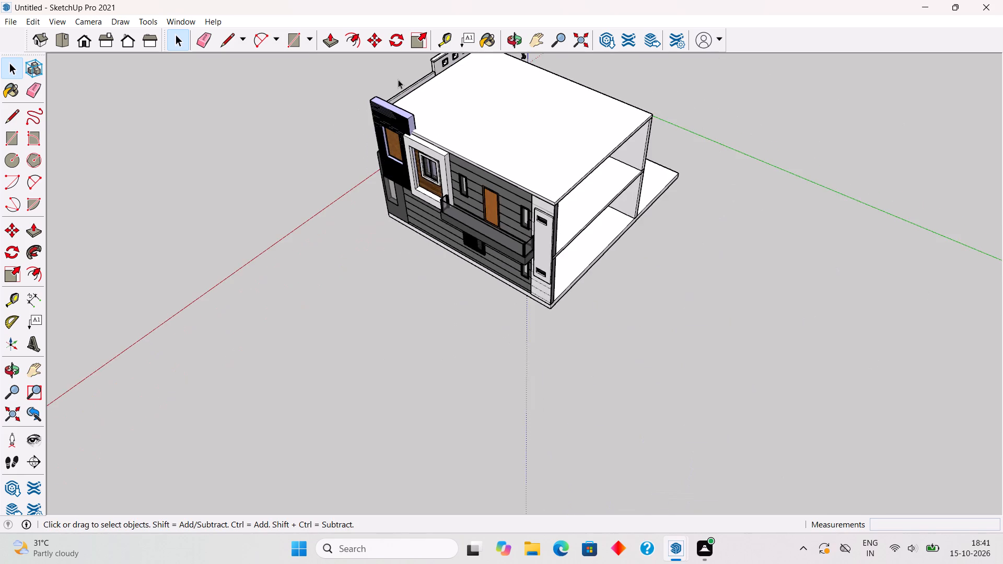
{"action": "scroll", "coordinate": [419, 54], "scroll_direction": "up", "scroll_amount": 18}
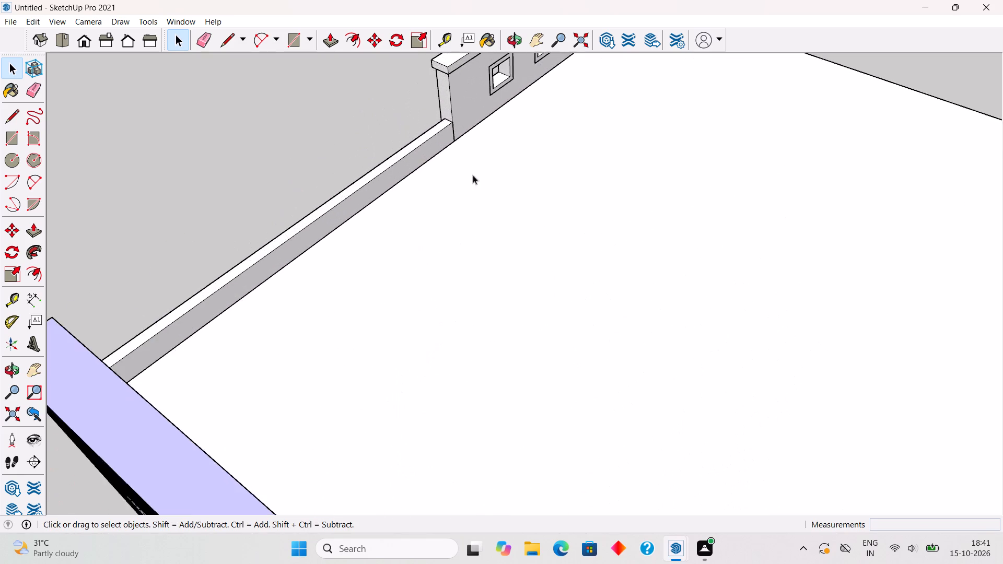
{"action": "middle_click_drag", "start_coordinate": [466, 177], "coordinate": [363, 208]}
{"action": "scroll", "coordinate": [363, 208], "scroll_direction": "down", "scroll_amount": 3}
{"action": "middle_click_drag", "start_coordinate": [271, 243], "coordinate": [205, 263]}
{"action": "scroll", "coordinate": [153, 232], "scroll_direction": "up", "scroll_amount": 3}
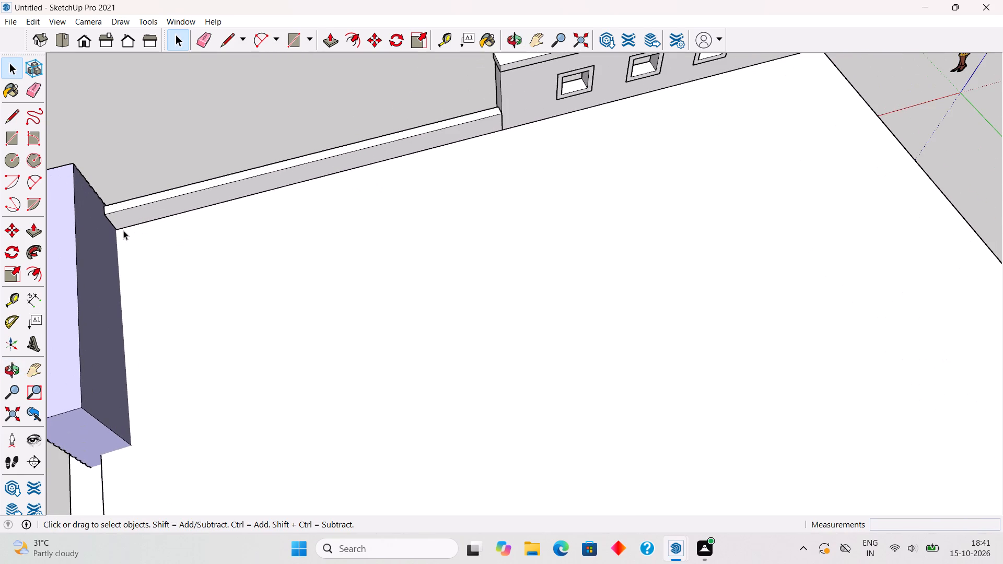
{"action": "key", "text": "l"}
{"action": "key", "text": "space"}
{"action": "triple_click", "coordinate": [129, 214]}
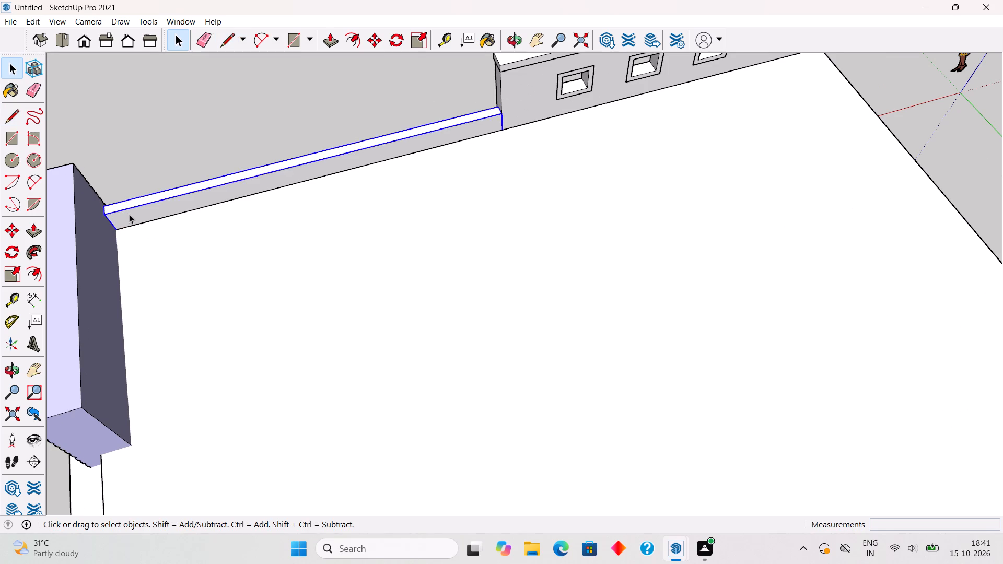
{"action": "key", "text": "l"}
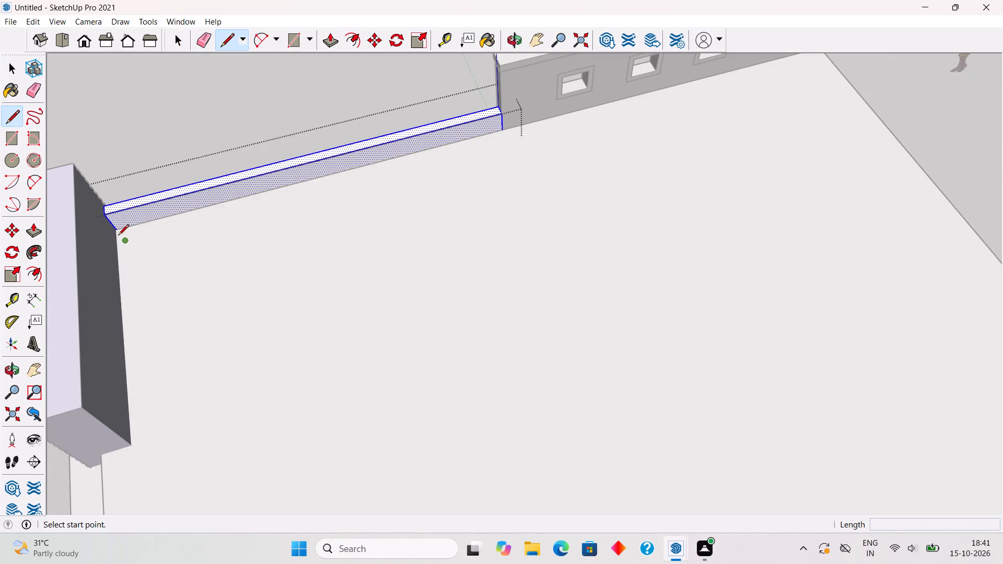
{"action": "left_click", "coordinate": [116, 232]}
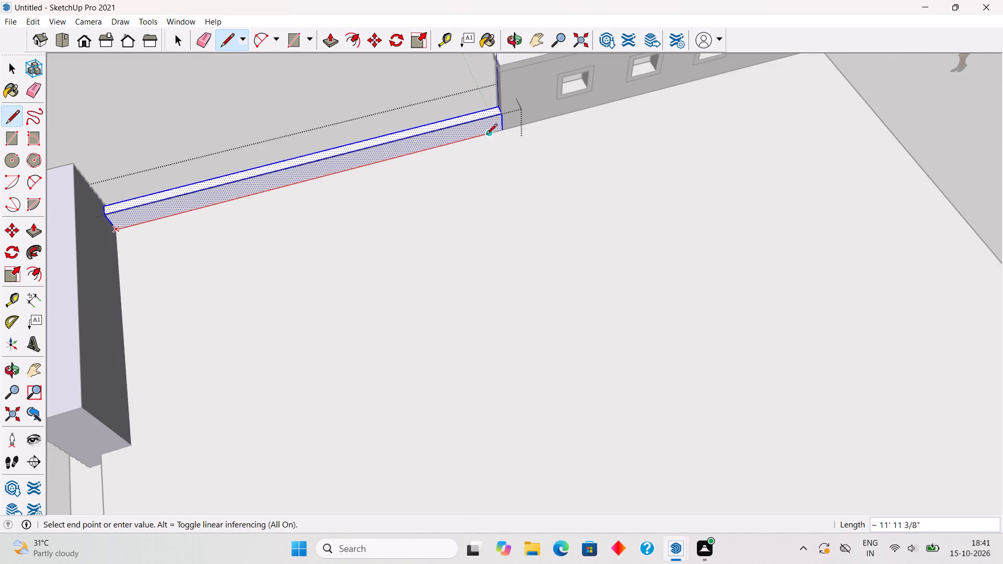
{"action": "left_click", "coordinate": [502, 130]}
Pull the fascia's back face 6" inward over the roof slab and exit the group.
{"action": "key", "text": "p"}
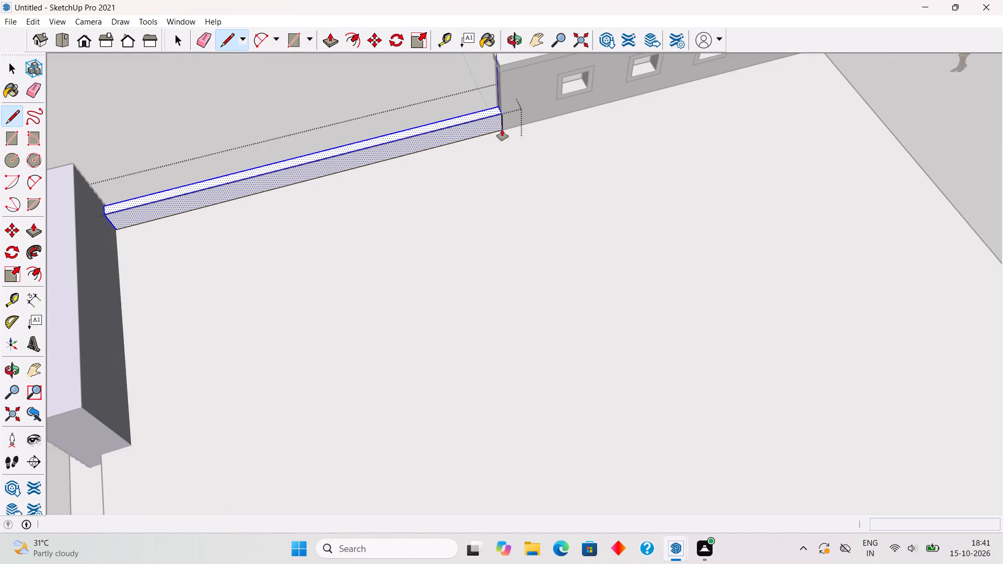
{"action": "left_click", "coordinate": [491, 130]}
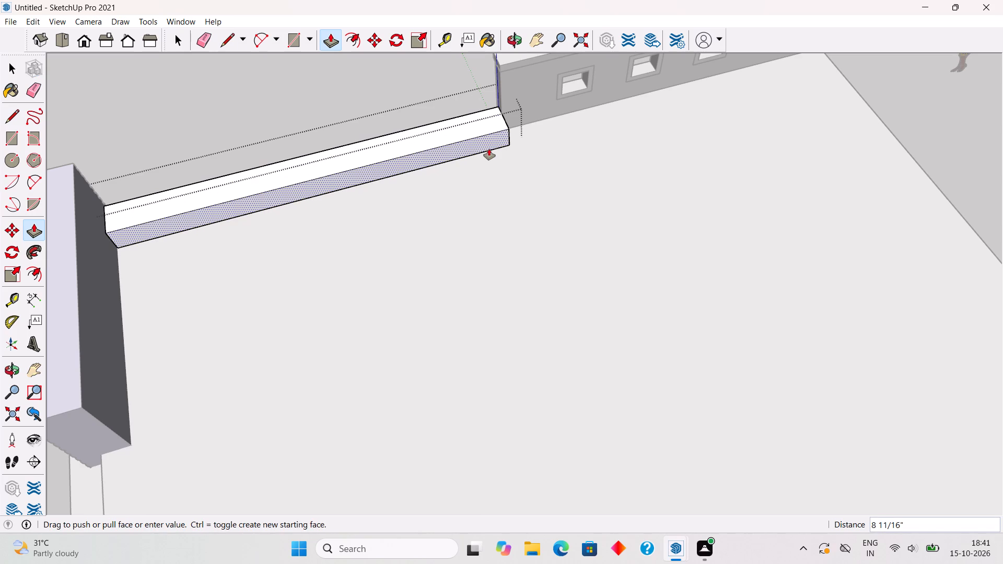
{"action": "type", "text": "6\""}
{"action": "key", "text": "Return"}
{"action": "key", "text": "space"}
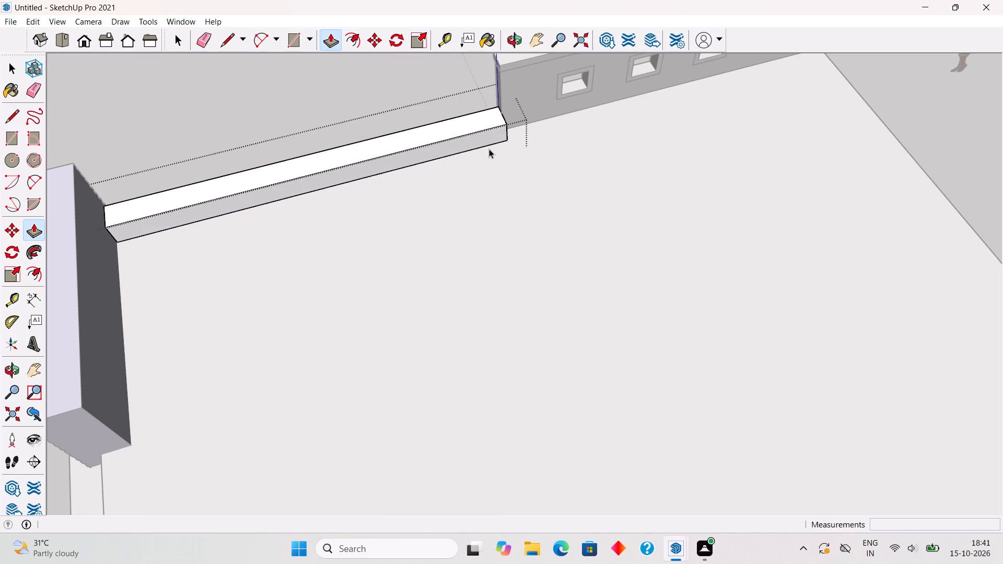
{"action": "scroll", "coordinate": [432, 108], "scroll_direction": "down", "scroll_amount": 2}
{"action": "left_click", "coordinate": [384, 82]}
Inside the fascia group, draw a thin full-width rectangle about 13/16" by 12' 5" on the lower part of the front face.
{"action": "scroll", "coordinate": [305, 183], "scroll_direction": "down", "scroll_amount": 6}
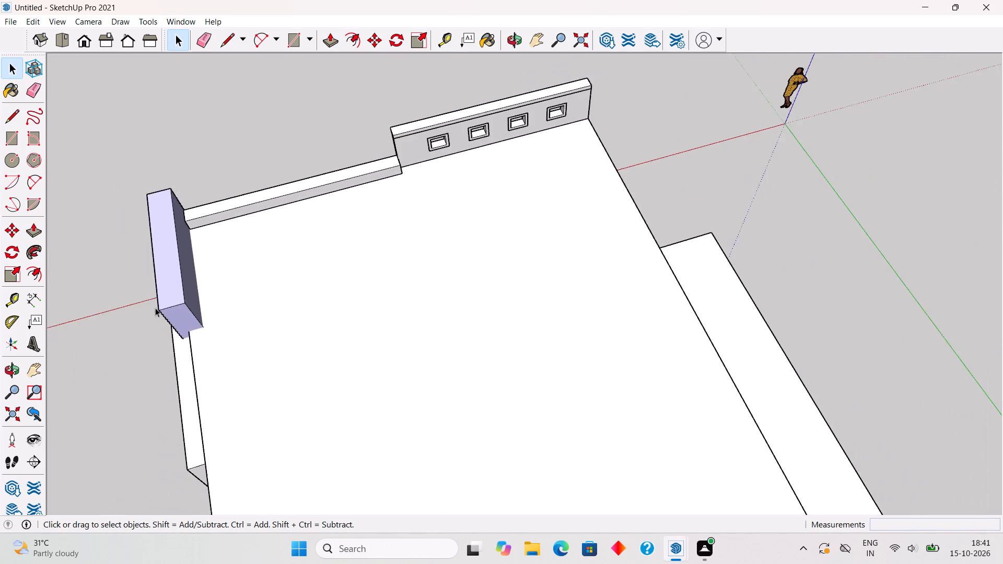
{"action": "middle_click_drag", "start_coordinate": [148, 320], "coordinate": [782, 162]}
{"action": "middle_click_drag", "start_coordinate": [763, 279], "coordinate": [959, 205]}
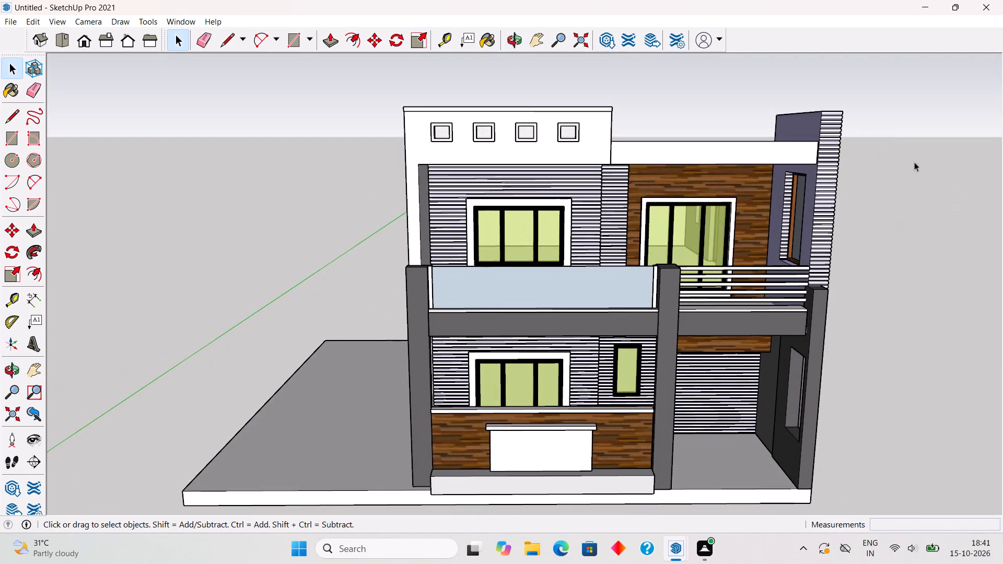
{"action": "scroll", "coordinate": [887, 133], "scroll_direction": "up", "scroll_amount": 3}
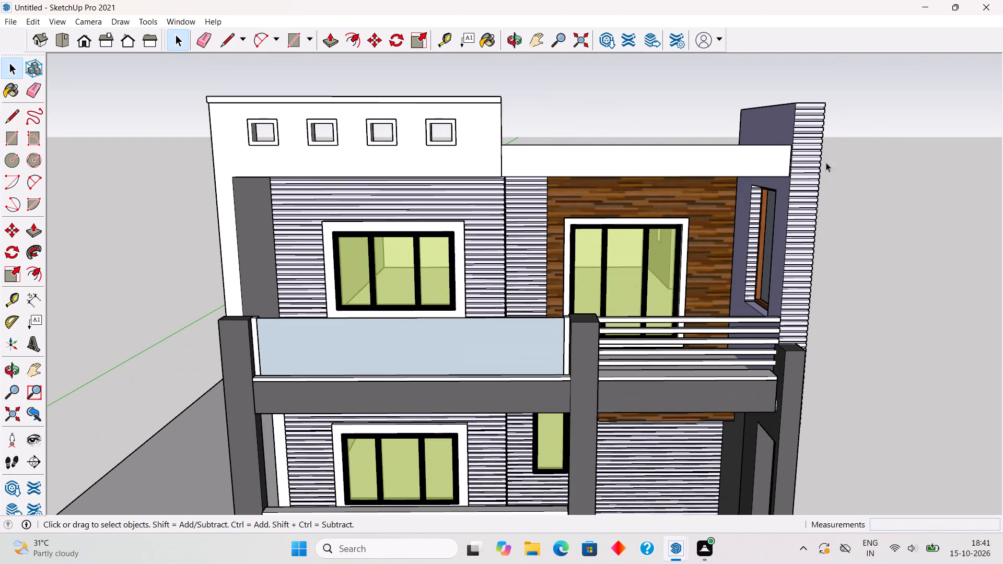
{"action": "scroll", "coordinate": [668, 162], "scroll_direction": "up", "scroll_amount": 4}
{"action": "triple_click", "coordinate": [670, 161]}
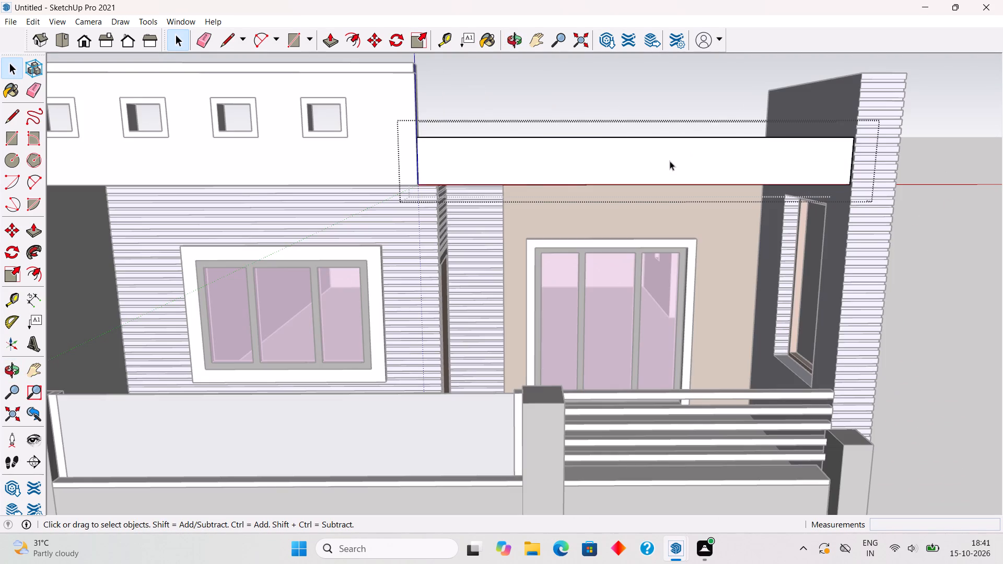
{"action": "key", "text": "r"}
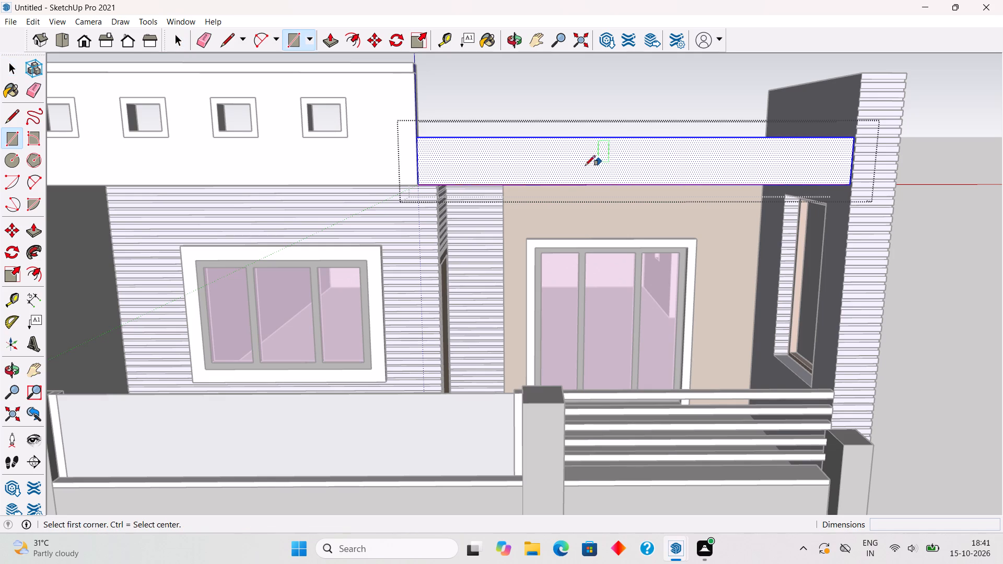
{"action": "scroll", "coordinate": [496, 170], "scroll_direction": "up", "scroll_amount": 5}
{"action": "scroll", "coordinate": [378, 151], "scroll_direction": "up", "scroll_amount": 5}
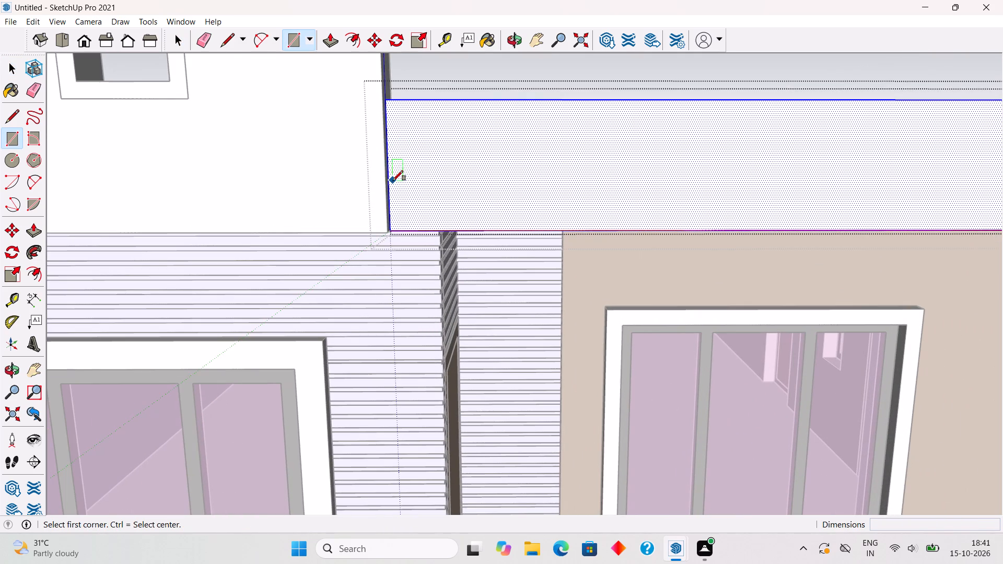
{"action": "scroll", "coordinate": [390, 183], "scroll_direction": "up", "scroll_amount": 17}
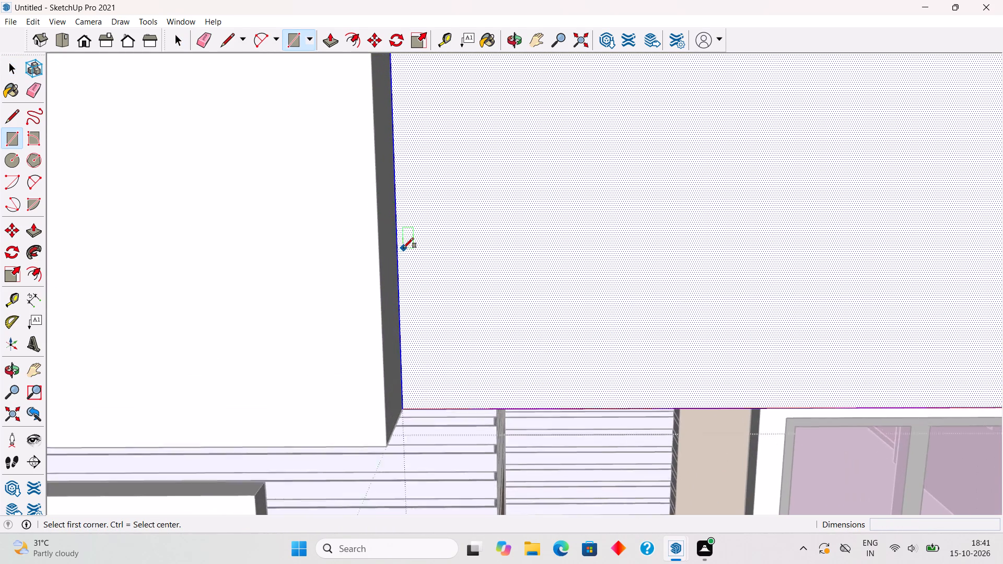
{"action": "scroll", "coordinate": [403, 248], "scroll_direction": "up", "scroll_amount": 7}
{"action": "left_click", "coordinate": [399, 284]}
{"action": "scroll", "coordinate": [399, 283], "scroll_direction": "down", "scroll_amount": 6}
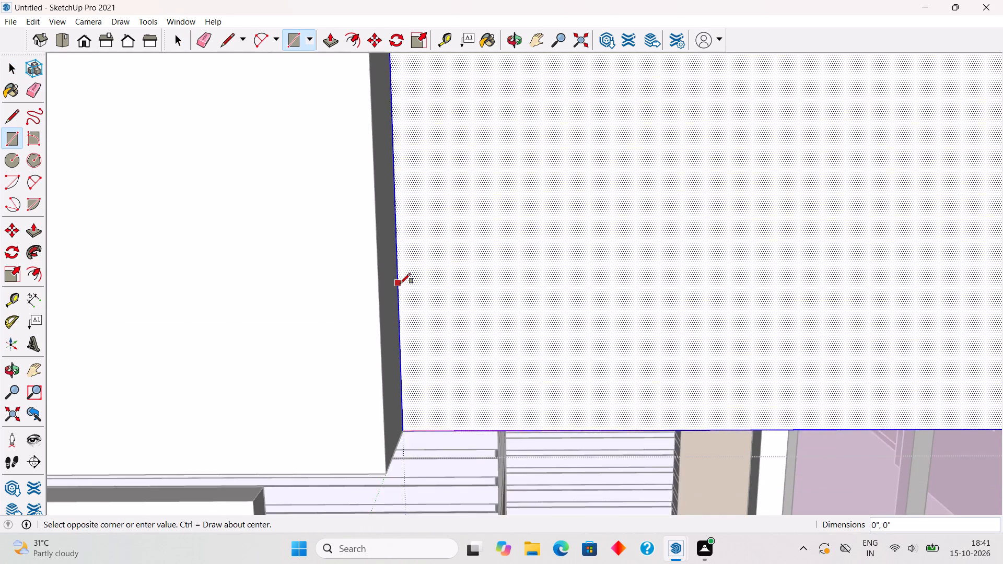
{"action": "scroll", "coordinate": [400, 284], "scroll_direction": "down", "scroll_amount": 20}
{"action": "scroll", "coordinate": [400, 284], "scroll_direction": "down", "scroll_amount": 9}
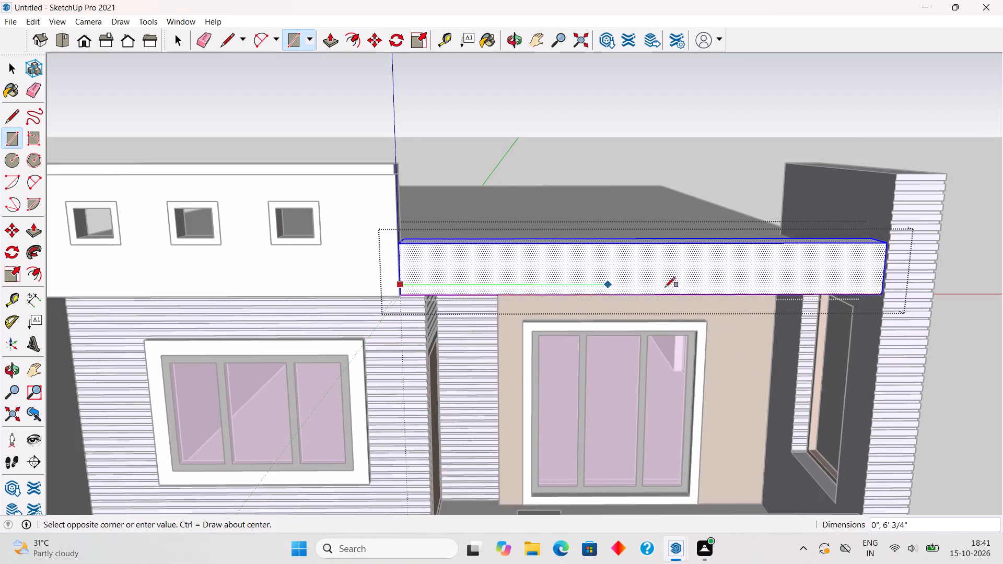
{"action": "scroll", "coordinate": [888, 267], "scroll_direction": "up", "scroll_amount": 11}
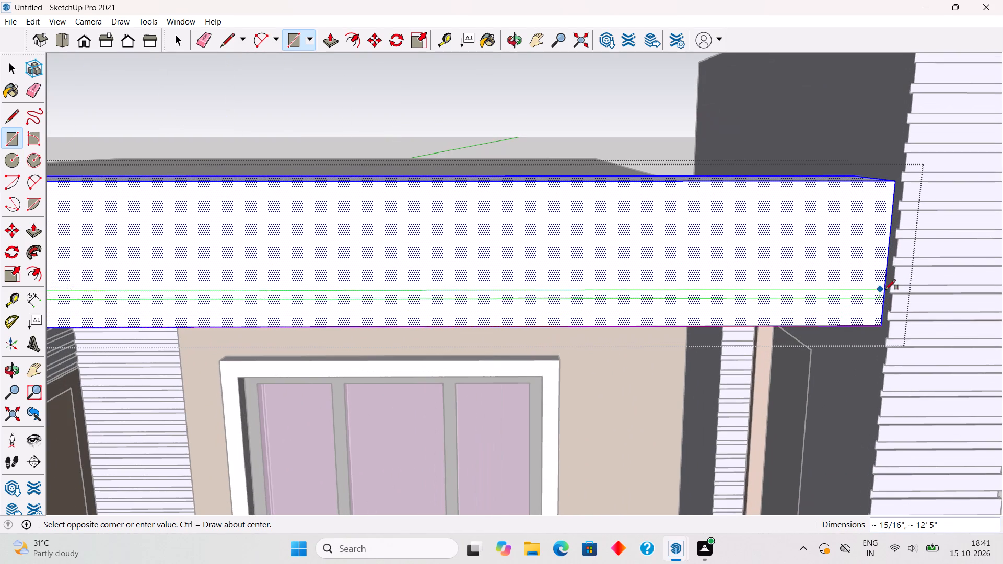
{"action": "scroll", "coordinate": [891, 292], "scroll_direction": "up", "scroll_amount": 11}
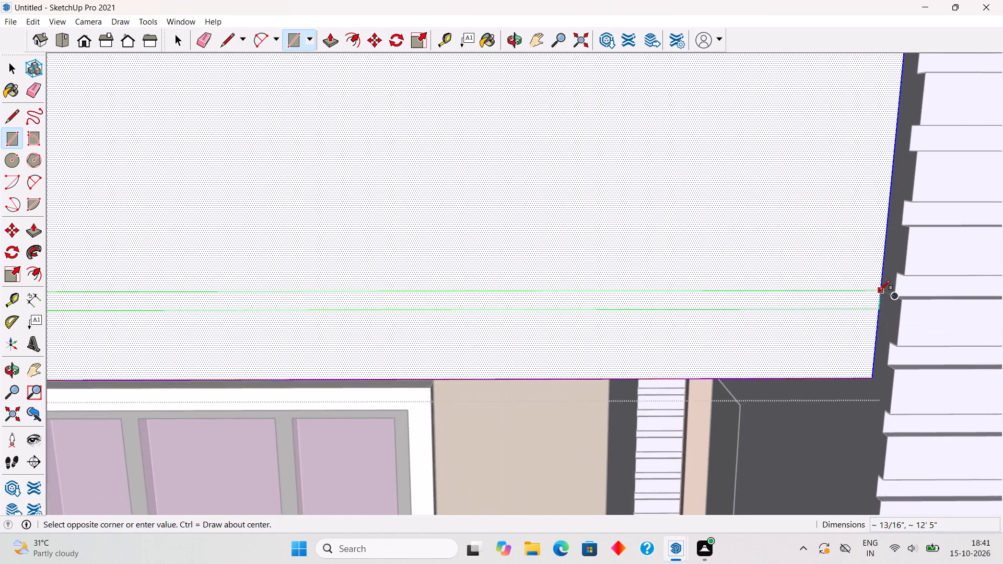
{"action": "scroll", "coordinate": [880, 290], "scroll_direction": "up", "scroll_amount": 2}
{"action": "left_click", "coordinate": [880, 290]}
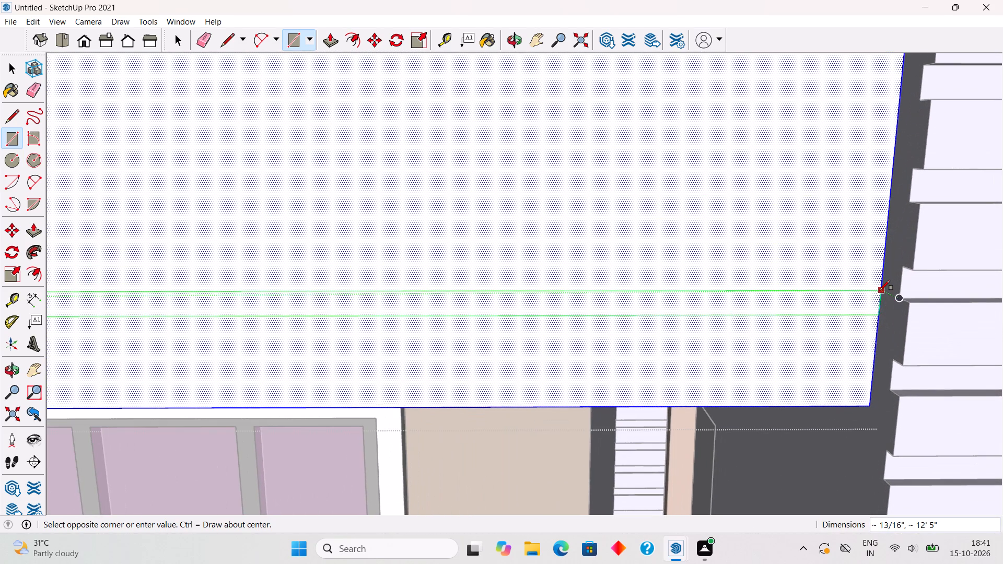
Push the thin strip on the fascia's front face in 0.5" to form a horizontal groove.
{"action": "key", "text": "p"}
{"action": "left_click", "coordinate": [863, 305]}
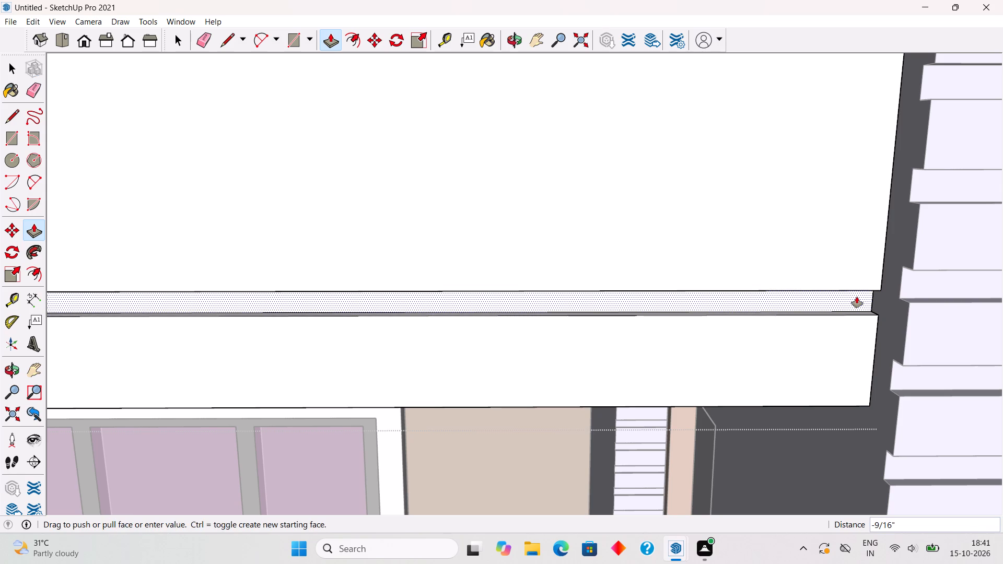
{"action": "type", "text": ".5\""}
{"action": "key", "text": "Return"}
{"action": "scroll", "coordinate": [862, 322], "scroll_direction": "down", "scroll_amount": 10}
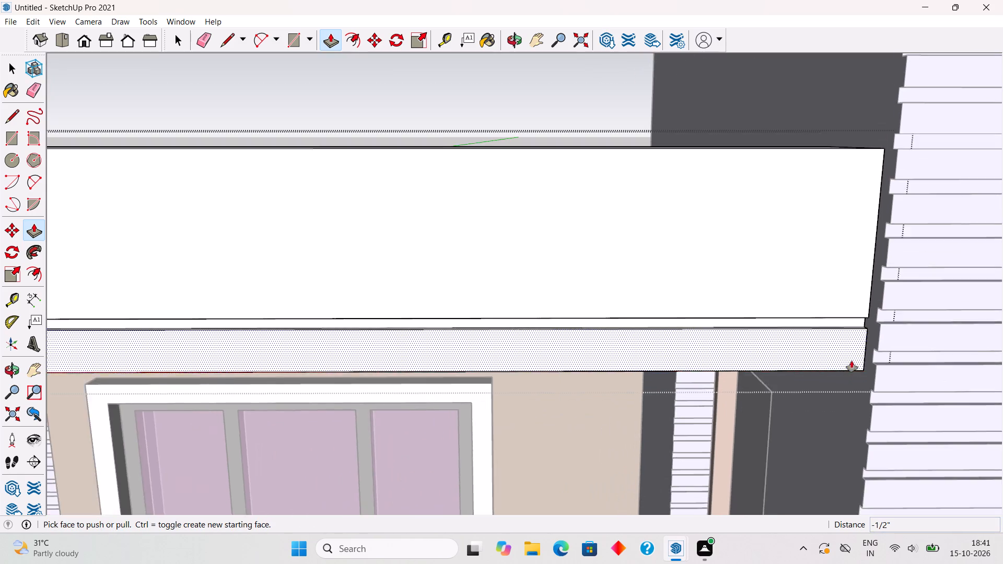
{"action": "scroll", "coordinate": [852, 361], "scroll_direction": "down", "scroll_amount": 11}
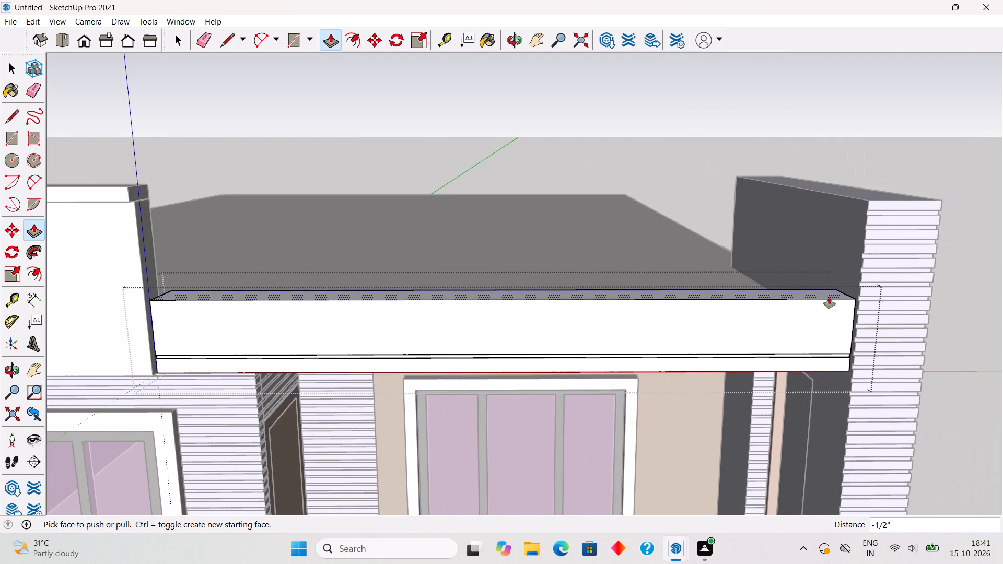
{"action": "key", "text": "space"}
{"action": "left_click", "coordinate": [958, 319]}
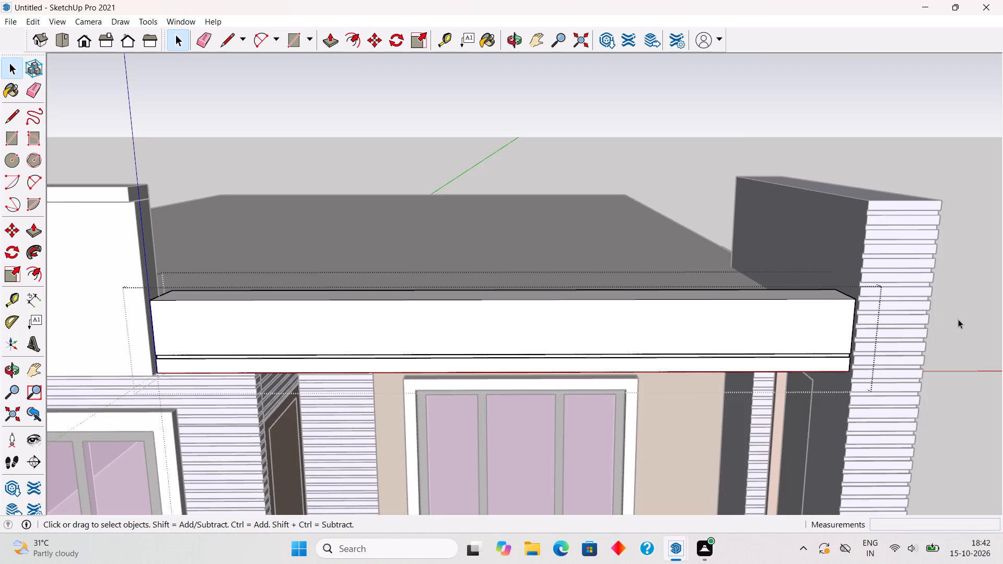
Inside the fascia group, push the fascia's top face down 2".
{"action": "scroll", "coordinate": [951, 325], "scroll_direction": "down", "scroll_amount": 6}
{"action": "middle_click_drag", "start_coordinate": [847, 354], "coordinate": [785, 365]}
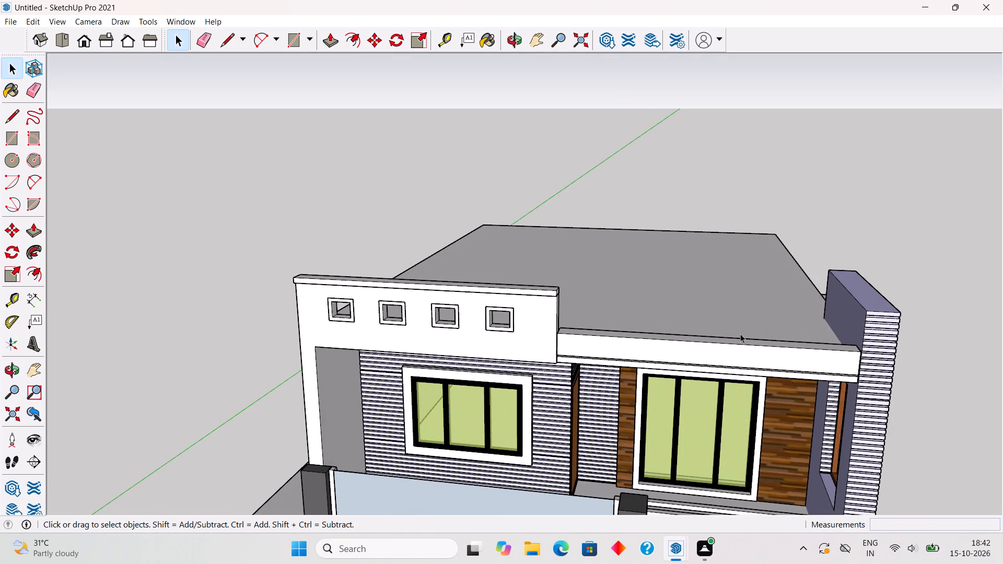
{"action": "middle_click_drag", "start_coordinate": [716, 355], "coordinate": [738, 443]}
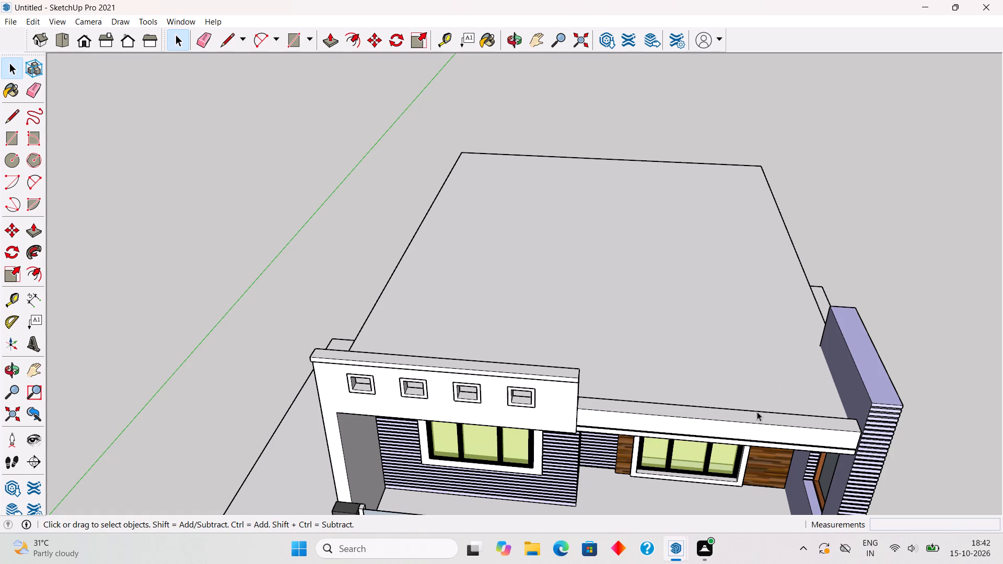
{"action": "scroll", "coordinate": [757, 421], "scroll_direction": "up", "scroll_amount": 1}
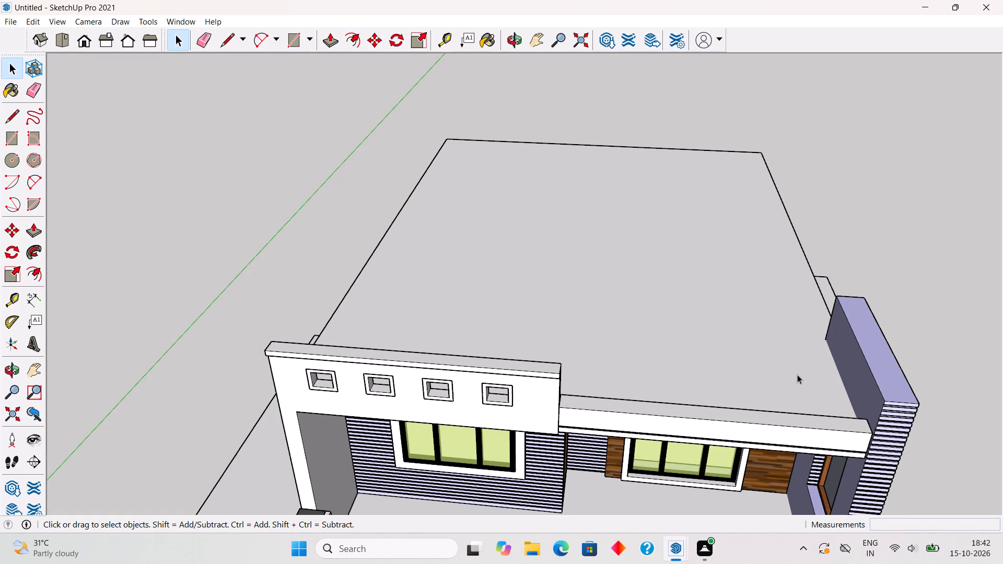
{"action": "middle_click_drag", "start_coordinate": [796, 382], "coordinate": [783, 448]}
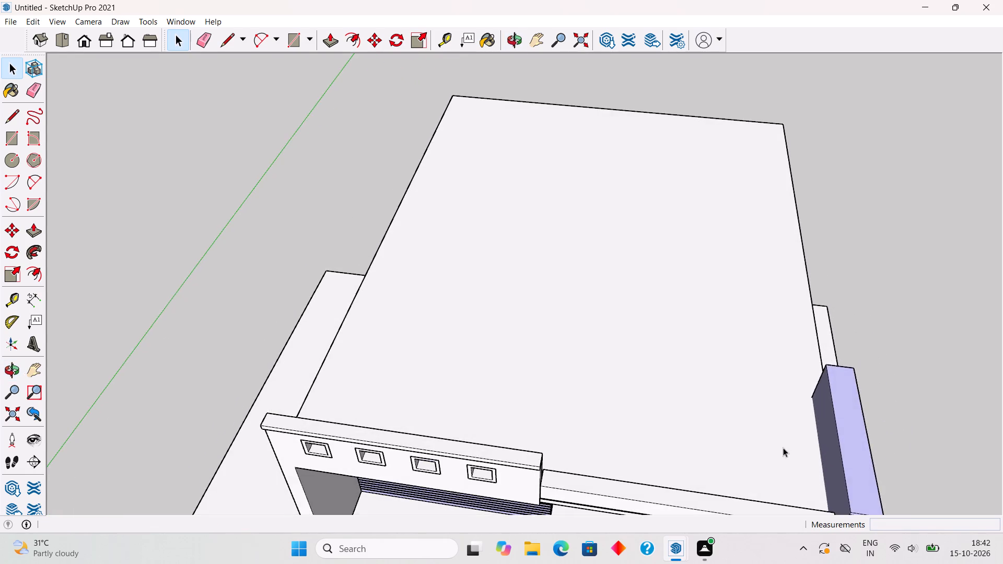
{"action": "scroll", "coordinate": [765, 401], "scroll_direction": "down", "scroll_amount": 3}
{"action": "scroll", "coordinate": [750, 278], "scroll_direction": "down", "scroll_amount": 5}
{"action": "scroll", "coordinate": [794, 417], "scroll_direction": "up", "scroll_amount": 11}
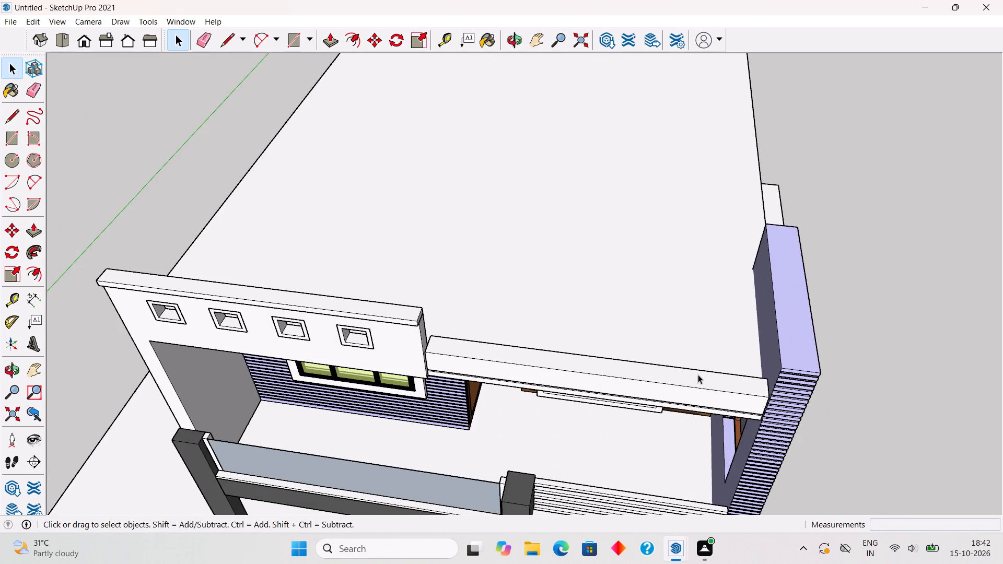
{"action": "triple_click", "coordinate": [698, 378]}
{"action": "key", "text": "p"}
{"action": "left_click", "coordinate": [698, 378]}
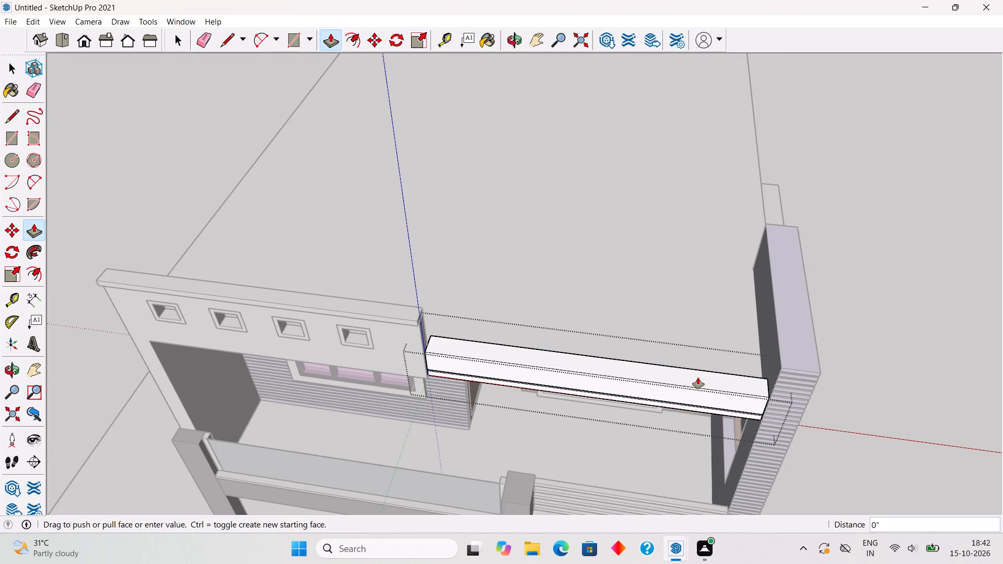
{"action": "type", "text": "2\""}
{"action": "key", "text": "Return"}
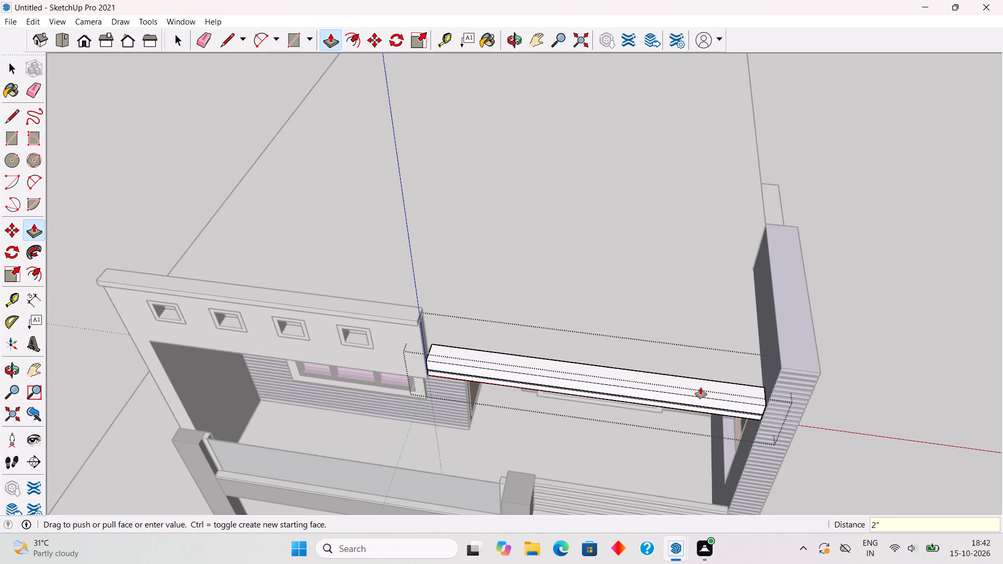
Pull the fascia's top face up 3" from a new starting face to form a separate top band, and exit the group.
{"action": "left_click", "coordinate": [701, 378], "text": "ctrl"}
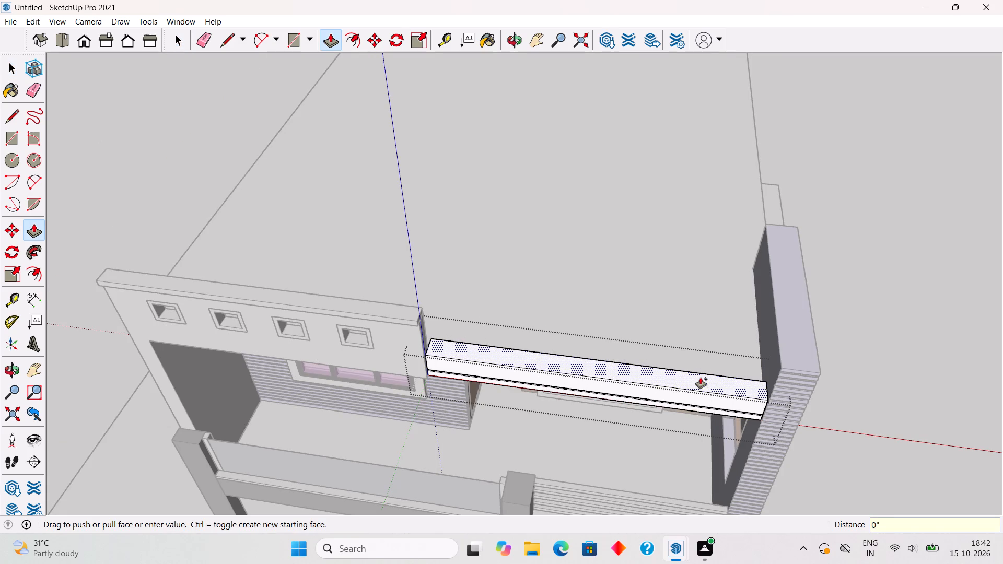
{"action": "type", "text": "3\""}
{"action": "key", "text": "Return"}
{"action": "key", "text": "space"}
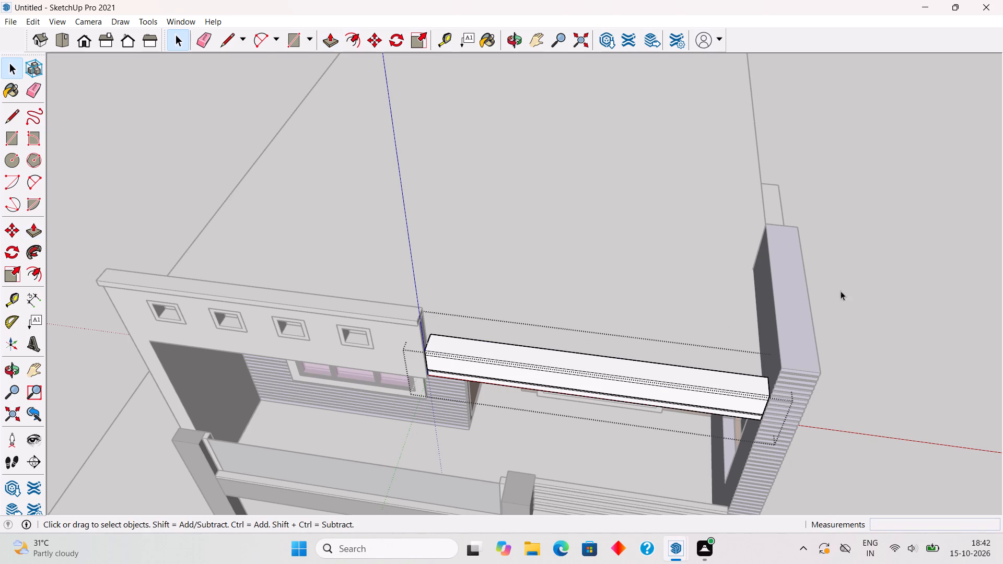
{"action": "left_click", "coordinate": [866, 300]}
Inside the fascia group, pull the top band's front face outward 1" to form a projecting cap, and exit the group.
{"action": "scroll", "coordinate": [839, 335], "scroll_direction": "down", "scroll_amount": 1}
{"action": "middle_click_drag", "start_coordinate": [820, 366], "coordinate": [861, 211]}
{"action": "scroll", "coordinate": [756, 125], "scroll_direction": "up", "scroll_amount": 2}
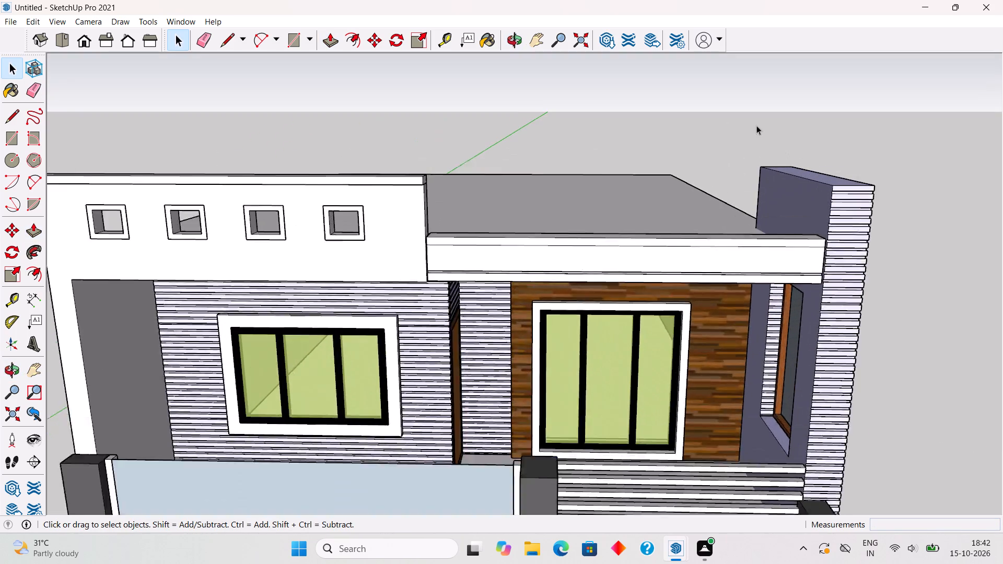
{"action": "scroll", "coordinate": [756, 125], "scroll_direction": "up", "scroll_amount": 1}
{"action": "scroll", "coordinate": [708, 273], "scroll_direction": "up", "scroll_amount": 3}
{"action": "middle_click_drag", "start_coordinate": [766, 239], "coordinate": [803, 237]}
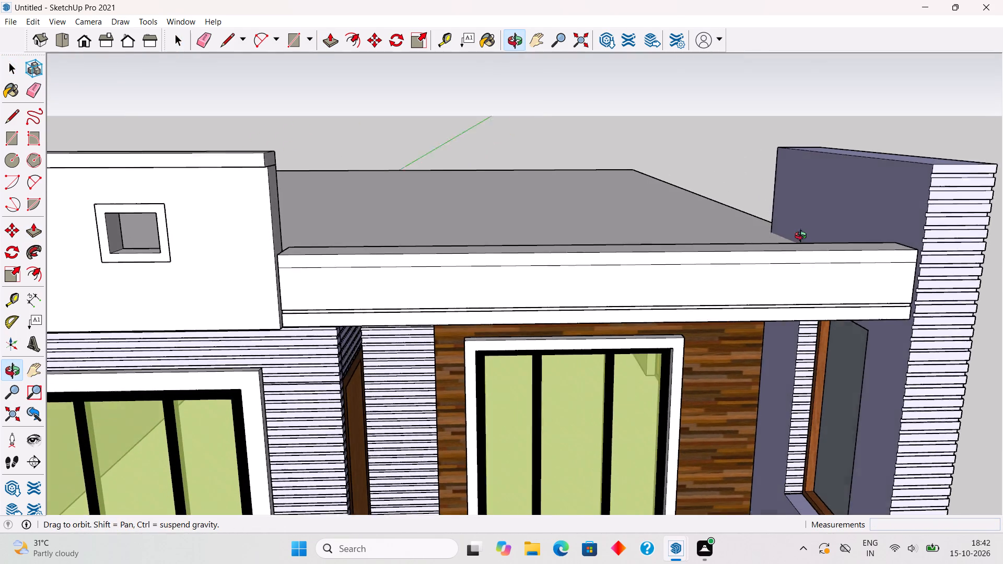
{"action": "middle_click_drag", "start_coordinate": [803, 237], "coordinate": [804, 239]}
{"action": "scroll", "coordinate": [539, 271], "scroll_direction": "up", "scroll_amount": 3}
{"action": "triple_click", "coordinate": [540, 264]}
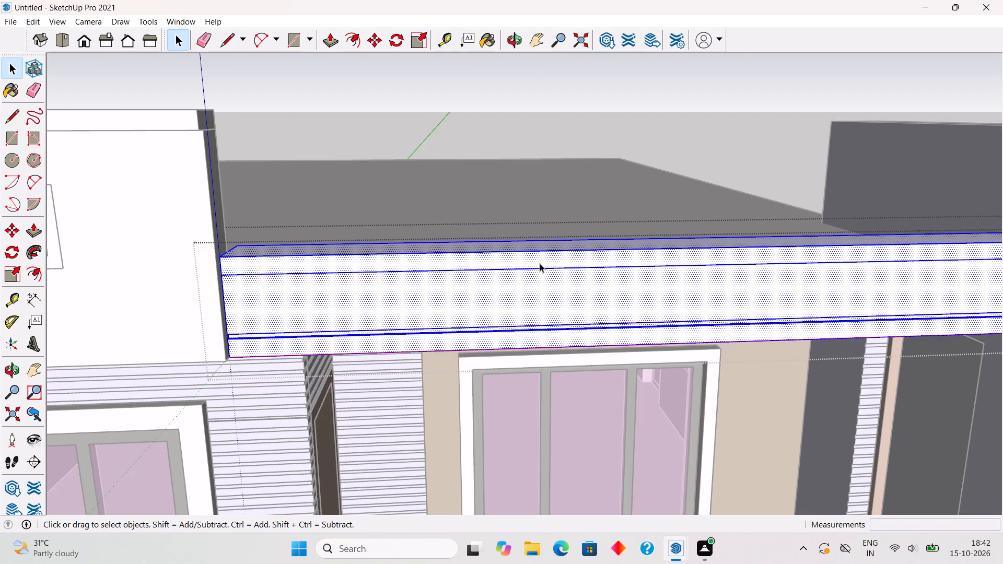
{"action": "left_click", "coordinate": [540, 263]}
{"action": "left_click", "coordinate": [542, 261]}
{"action": "key", "text": "p"}
{"action": "left_click", "coordinate": [542, 261]}
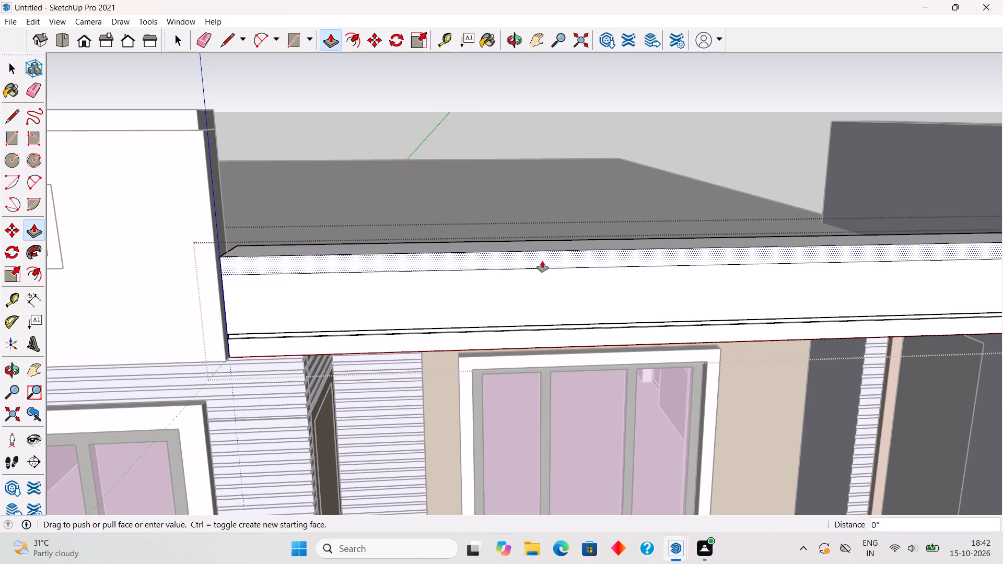
{"action": "type", "text": "1\""}
{"action": "key", "text": "Return"}
{"action": "key", "text": "space"}
{"action": "scroll", "coordinate": [464, 246], "scroll_direction": "down", "scroll_amount": 7}
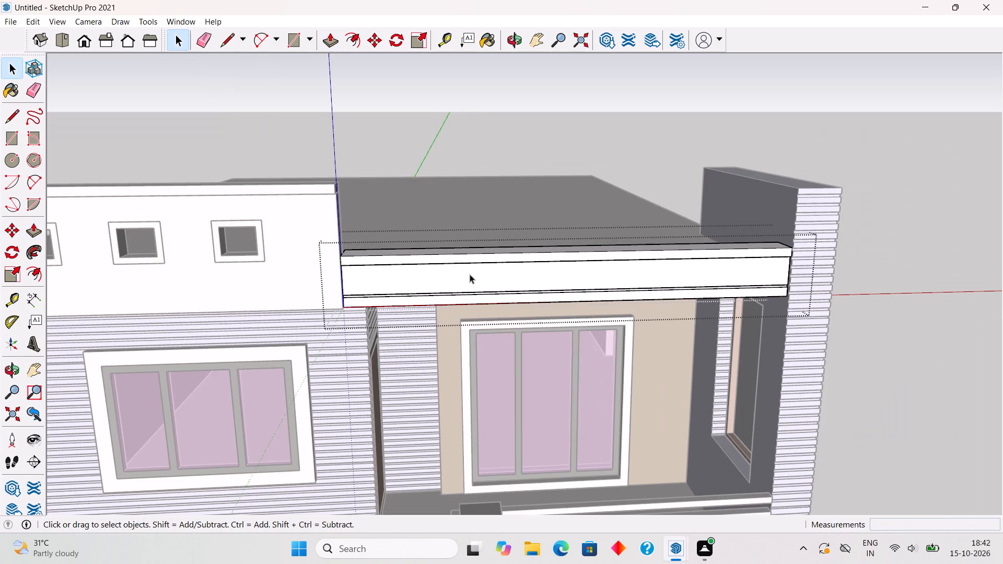
{"action": "left_click", "coordinate": [651, 130]}
Draw a small rectangle about 1 5/16" by 2 1/16" on the fascia's top face against the parapet's end.
{"action": "middle_click_drag", "start_coordinate": [677, 230], "coordinate": [669, 279]}
{"action": "scroll", "coordinate": [399, 381], "scroll_direction": "up", "scroll_amount": 1}
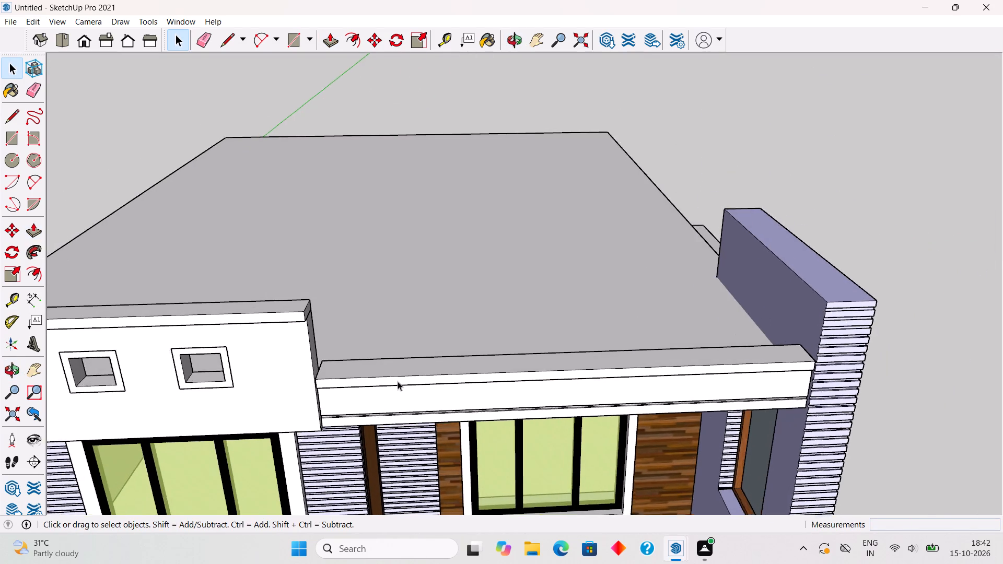
{"action": "scroll", "coordinate": [398, 381], "scroll_direction": "up", "scroll_amount": 2}
{"action": "middle_click_drag", "start_coordinate": [365, 372], "coordinate": [214, 384]}
{"action": "scroll", "coordinate": [238, 308], "scroll_direction": "up", "scroll_amount": 8}
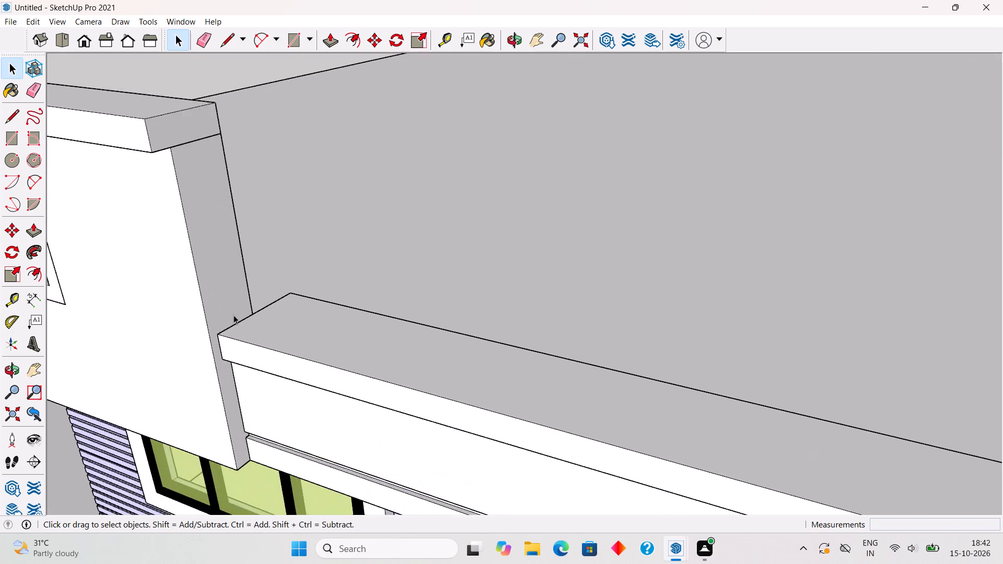
{"action": "scroll", "coordinate": [234, 315], "scroll_direction": "up", "scroll_amount": 10}
{"action": "key", "text": "r"}
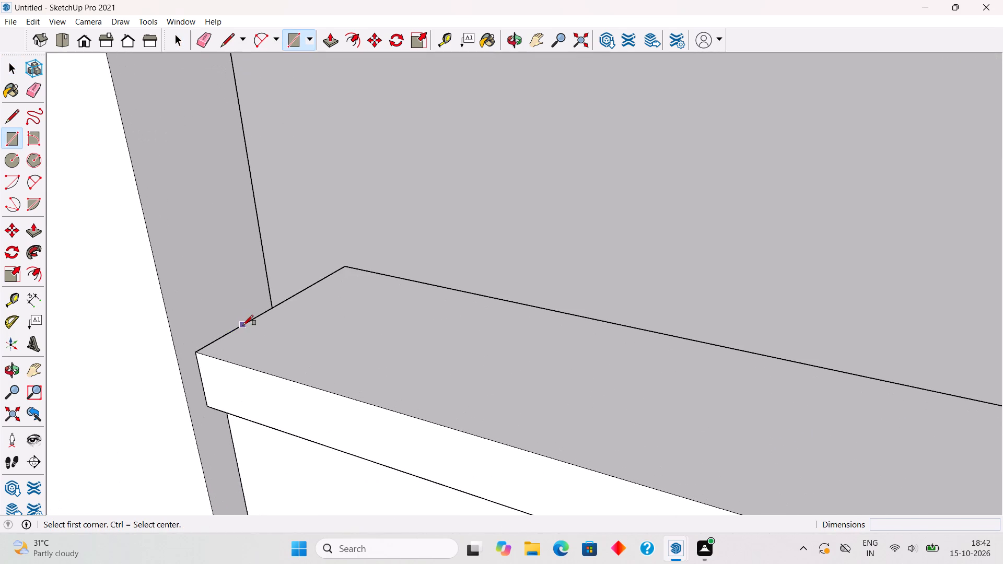
{"action": "left_click", "coordinate": [238, 325]}
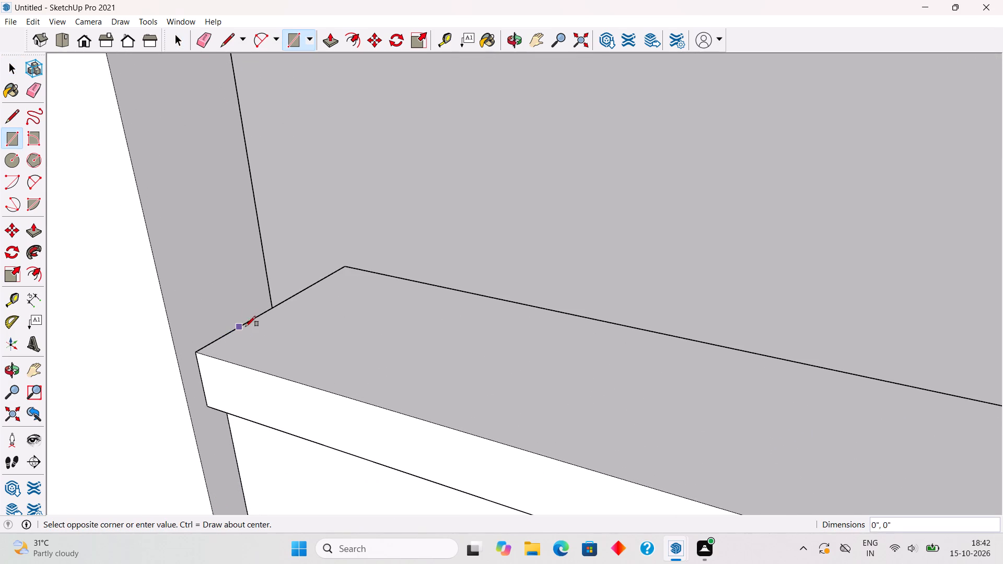
{"action": "left_click", "coordinate": [290, 313]}
Pull the small rectangle up 1' 11" to the parapet's top to form a slim post.
{"action": "key", "text": "p"}
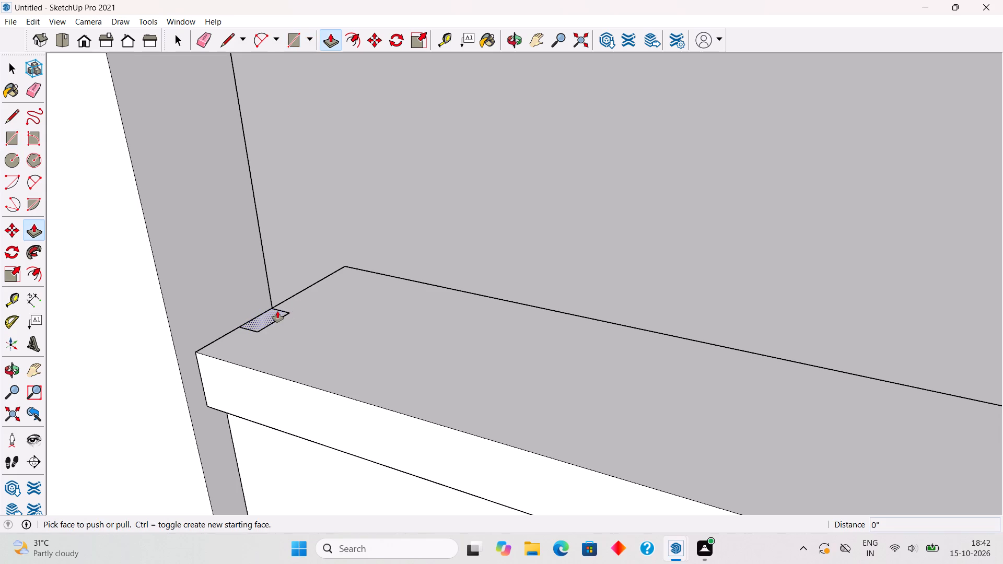
{"action": "left_click", "coordinate": [277, 311]}
{"action": "scroll", "coordinate": [279, 255], "scroll_direction": "down", "scroll_amount": 9}
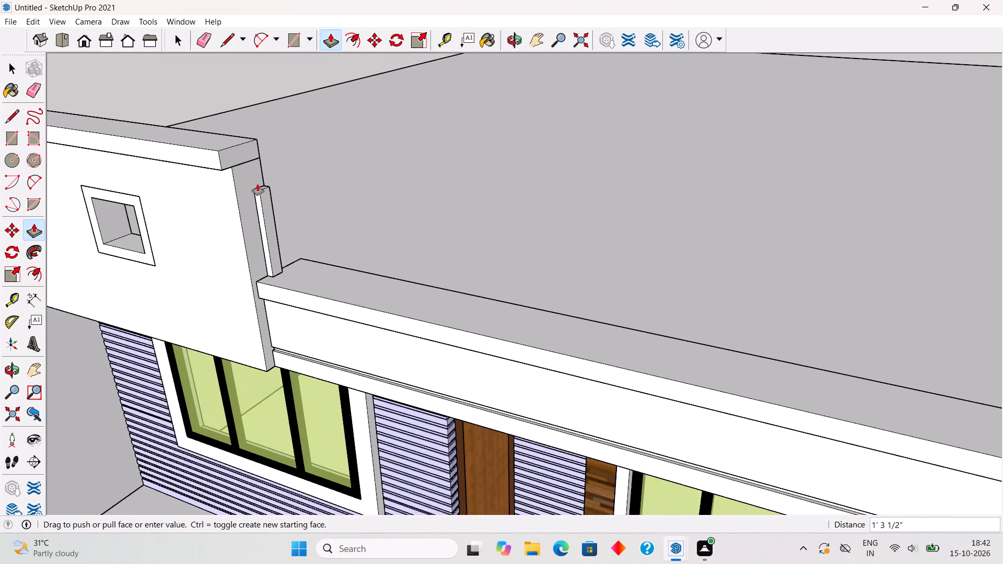
{"action": "scroll", "coordinate": [258, 184], "scroll_direction": "up", "scroll_amount": 3}
{"action": "left_click", "coordinate": [237, 134]}
{"action": "scroll", "coordinate": [285, 234], "scroll_direction": "down", "scroll_amount": 1}
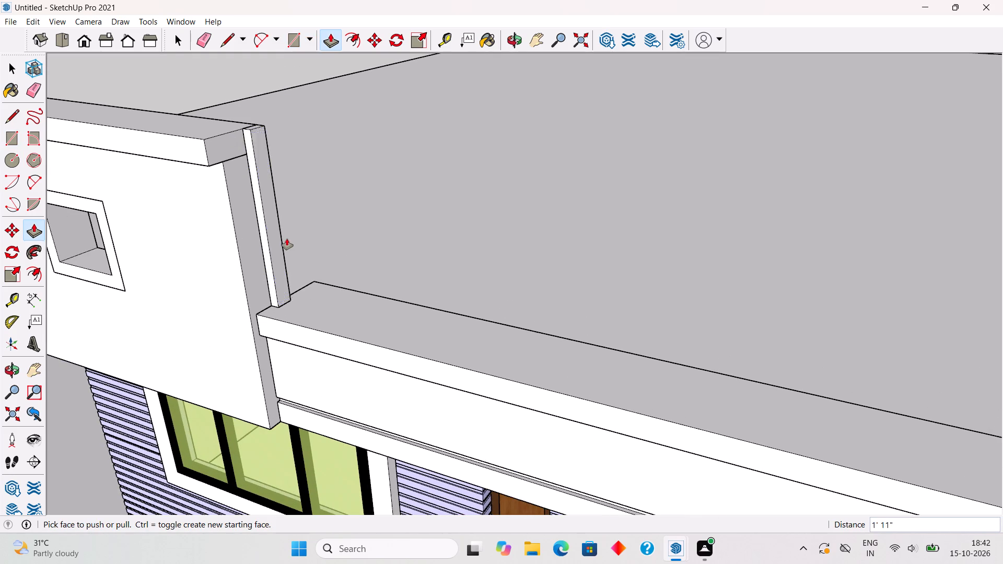
{"action": "scroll", "coordinate": [287, 239], "scroll_direction": "down", "scroll_amount": 2}
{"action": "key", "text": "space"}
Select the whole slim post beside the parapet and make it a group.
{"action": "middle_click_drag", "start_coordinate": [274, 182], "coordinate": [336, 347]}
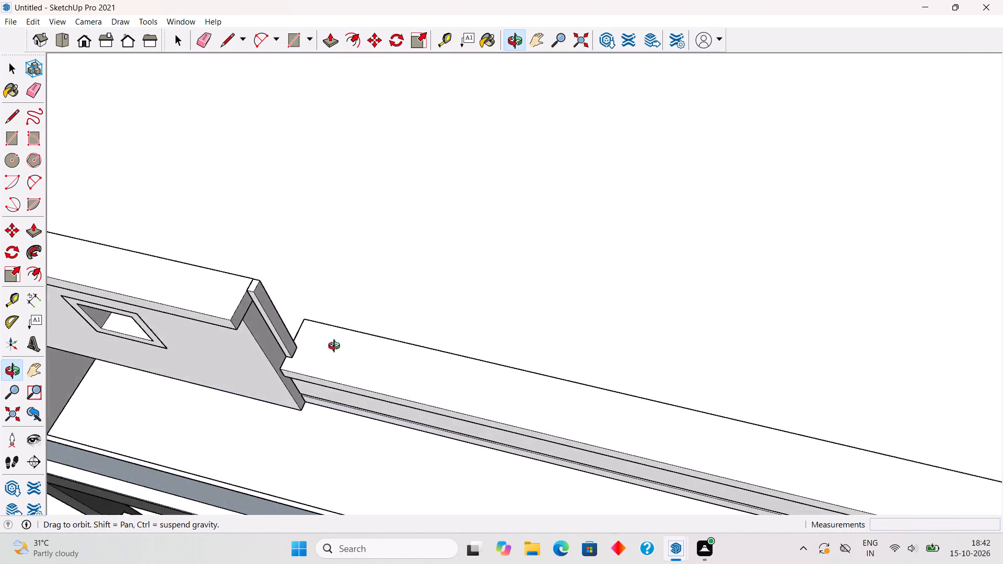
{"action": "middle_click_drag", "start_coordinate": [336, 347], "coordinate": [369, 248]}
{"action": "scroll", "coordinate": [369, 248], "scroll_direction": "down", "scroll_amount": 5}
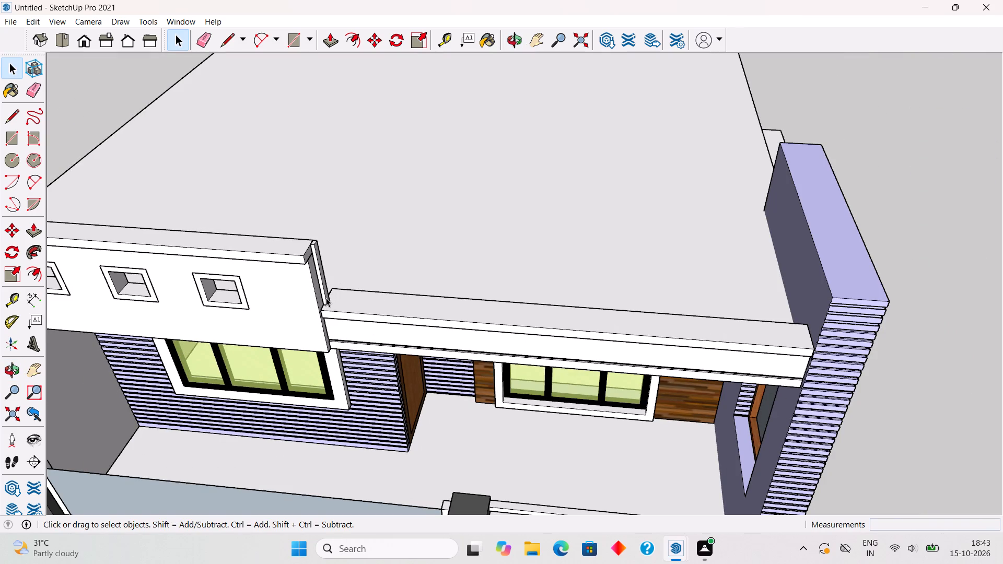
{"action": "double_click", "coordinate": [325, 298]}
{"action": "double_click", "coordinate": [325, 298]}
{"action": "right_click", "coordinate": [325, 298]}
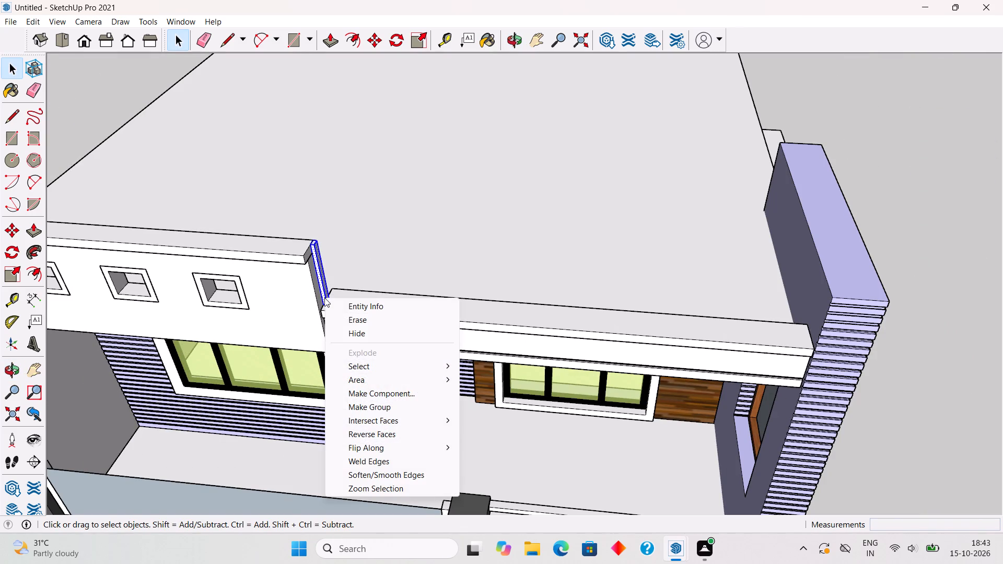
{"action": "left_click", "coordinate": [370, 405]}
Copy the grouped post about 12' 4" along the fascia to its opposite end against the ribbed end wall.
{"action": "scroll", "coordinate": [315, 333], "scroll_direction": "up", "scroll_amount": 4}
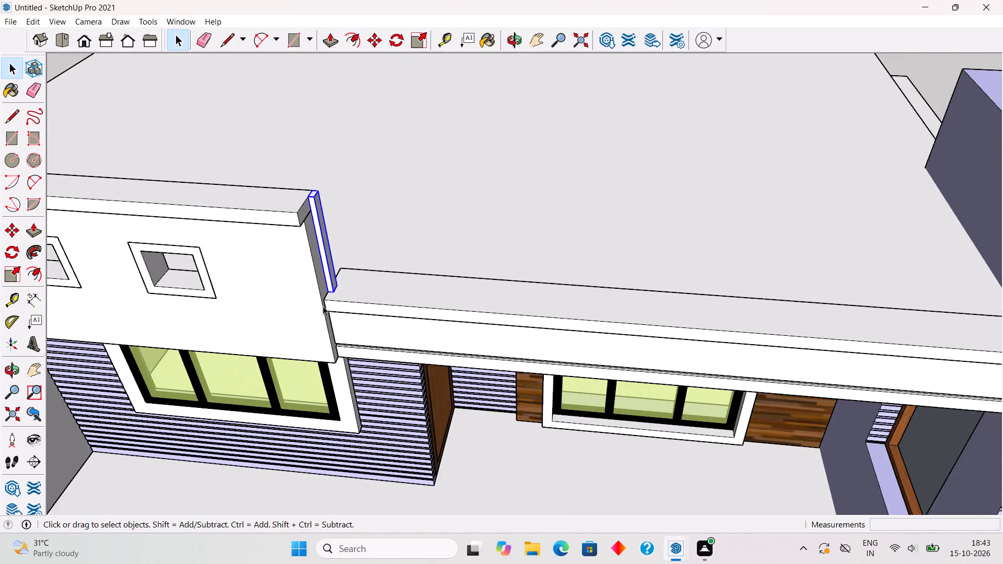
{"action": "scroll", "coordinate": [323, 306], "scroll_direction": "up", "scroll_amount": 2}
{"action": "key", "text": "m"}
{"action": "left_click", "coordinate": [338, 288]}
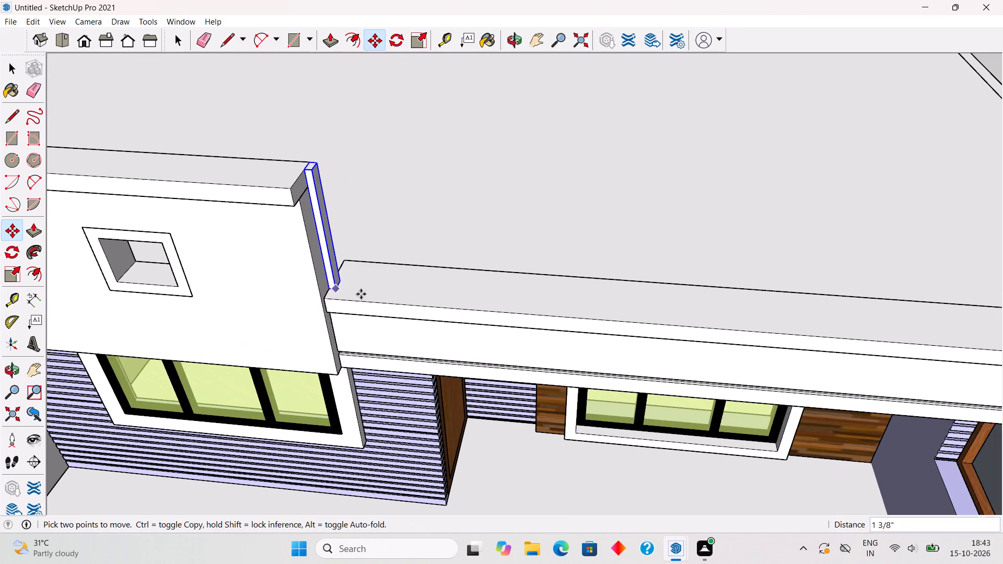
{"action": "scroll", "coordinate": [410, 311], "scroll_direction": "down", "scroll_amount": 13}
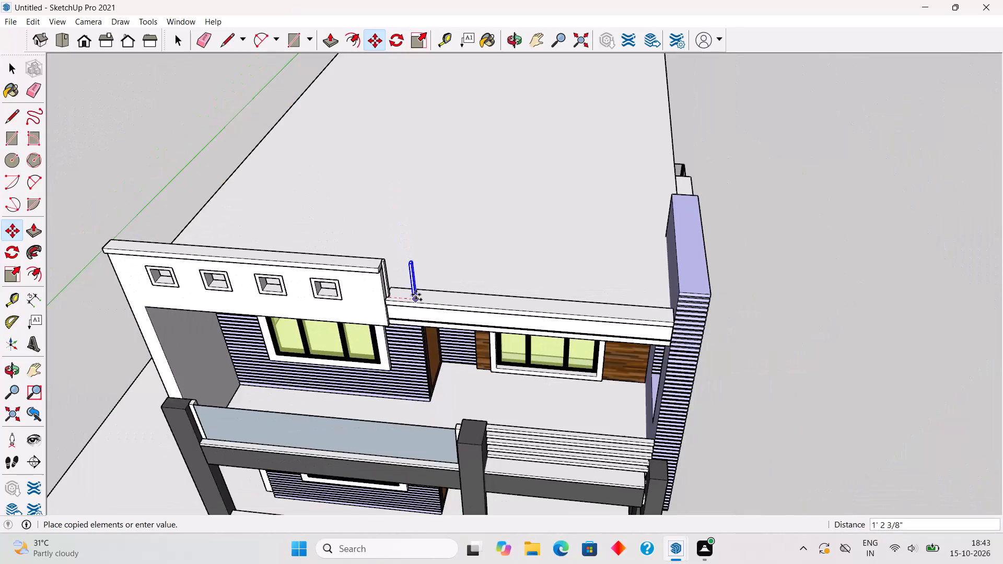
{"action": "scroll", "coordinate": [416, 295], "scroll_direction": "up", "scroll_amount": 3}
{"action": "scroll", "coordinate": [740, 326], "scroll_direction": "up", "scroll_amount": 4}
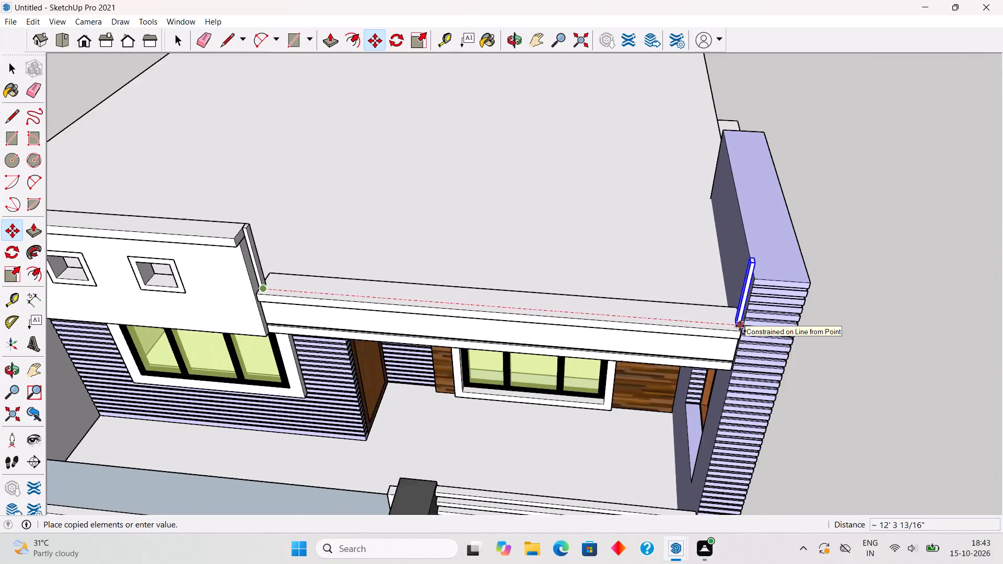
{"action": "scroll", "coordinate": [740, 326], "scroll_direction": "up", "scroll_amount": 9}
{"action": "left_click", "coordinate": [740, 326]}
{"action": "scroll", "coordinate": [740, 326], "scroll_direction": "down", "scroll_amount": 4}
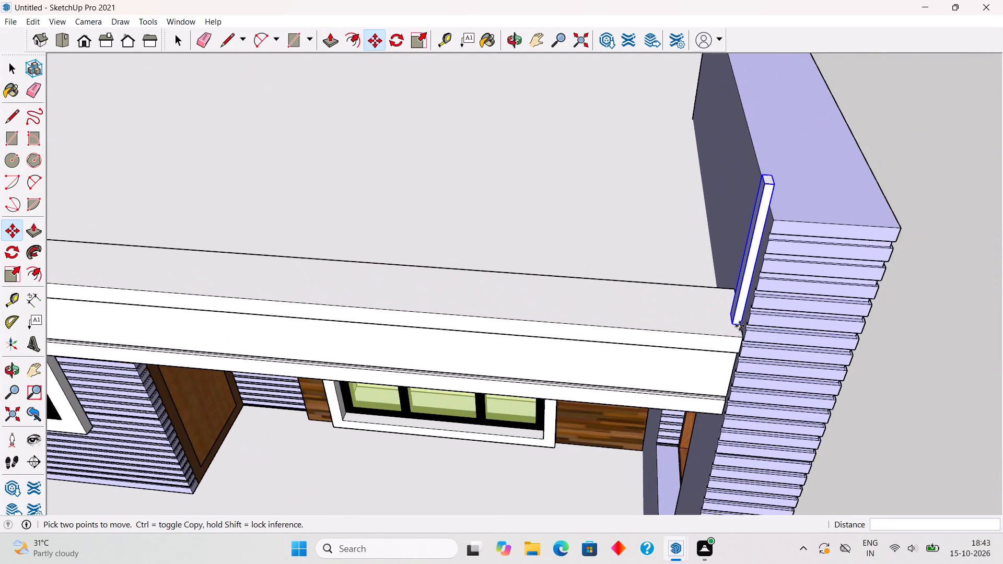
{"action": "scroll", "coordinate": [740, 326], "scroll_direction": "down", "scroll_amount": 4}
{"action": "key", "text": "space"}
{"action": "scroll", "coordinate": [740, 326], "scroll_direction": "down", "scroll_amount": 5}
{"action": "left_click", "coordinate": [888, 320]}
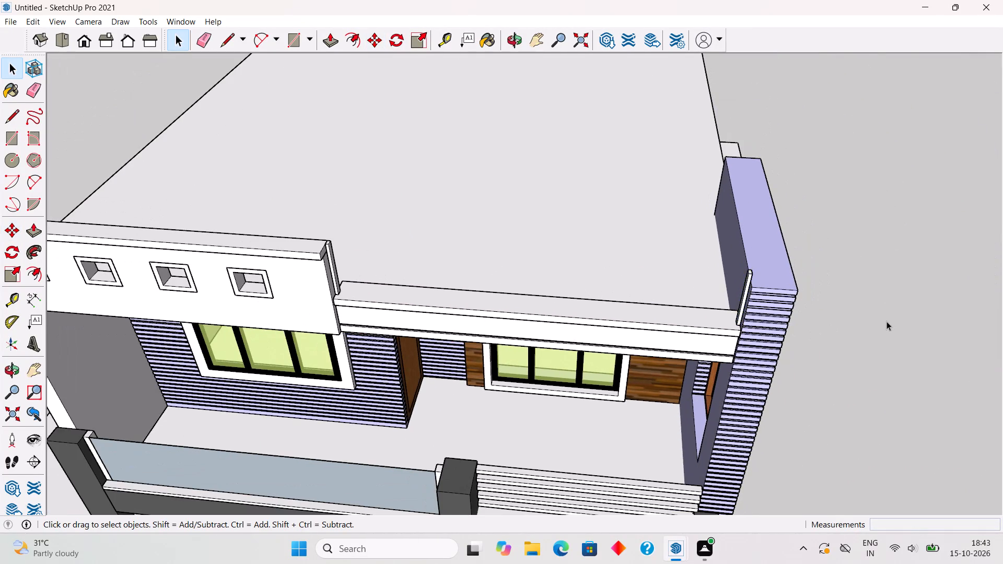
Draw an upright rectangle about 12' 2 5/8" by 1' 11" spanning between the two slim posts on the fascia.
{"action": "middle_click_drag", "start_coordinate": [804, 311], "coordinate": [803, 197]}
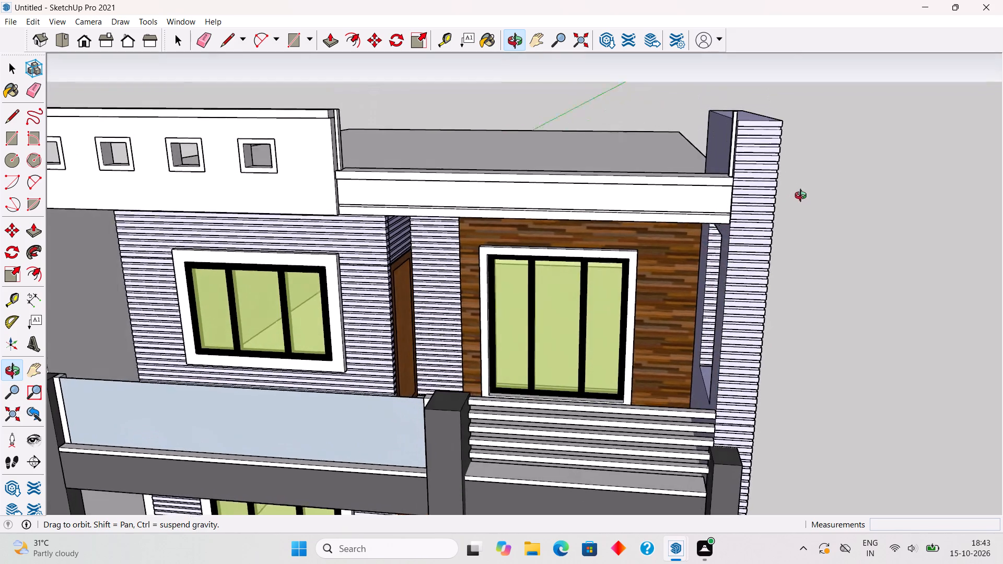
{"action": "middle_click_drag", "start_coordinate": [803, 197], "coordinate": [801, 207]}
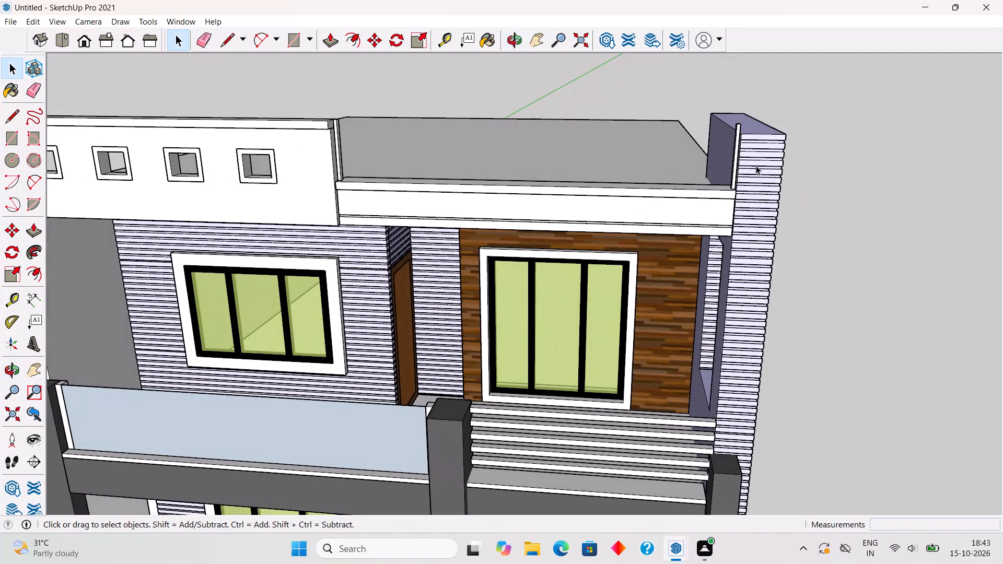
{"action": "middle_click_drag", "start_coordinate": [741, 155], "coordinate": [706, 202]}
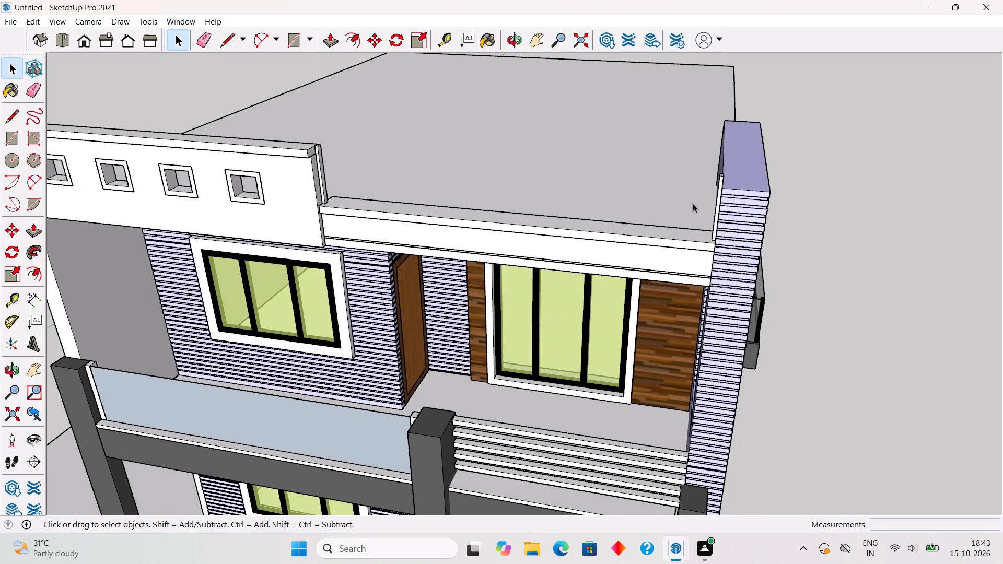
{"action": "key", "text": "r"}
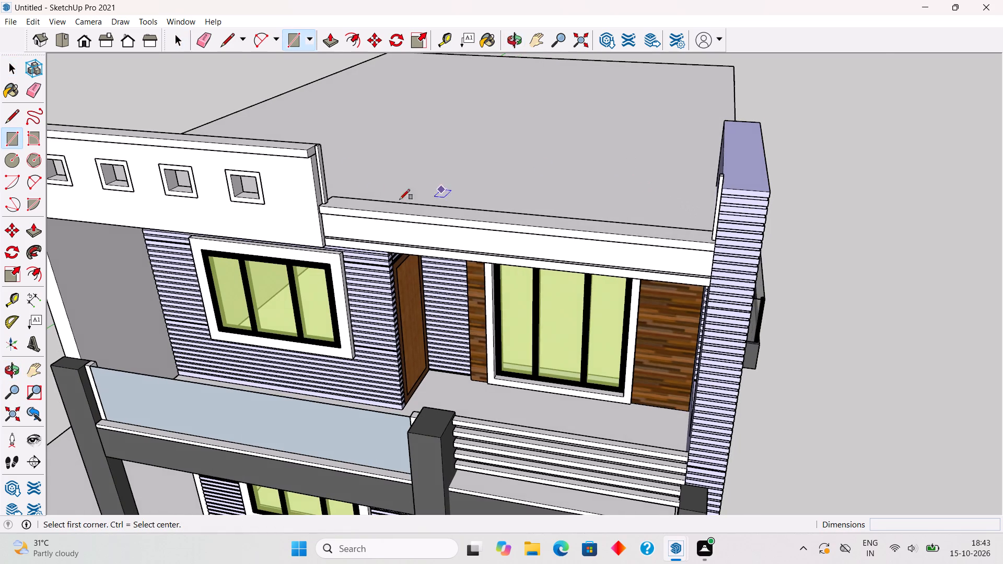
{"action": "scroll", "coordinate": [337, 166], "scroll_direction": "up", "scroll_amount": 5}
{"action": "scroll", "coordinate": [298, 139], "scroll_direction": "up", "scroll_amount": 4}
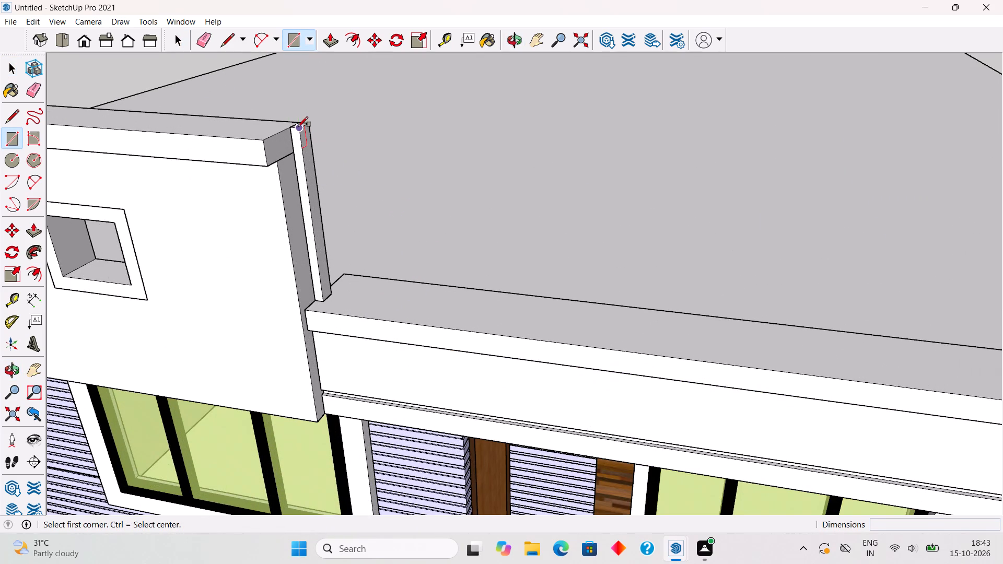
{"action": "left_click", "coordinate": [298, 127]}
{"action": "scroll", "coordinate": [299, 135], "scroll_direction": "down", "scroll_amount": 10}
{"action": "scroll", "coordinate": [682, 242], "scroll_direction": "up", "scroll_amount": 4}
{"action": "left_click", "coordinate": [892, 274]}
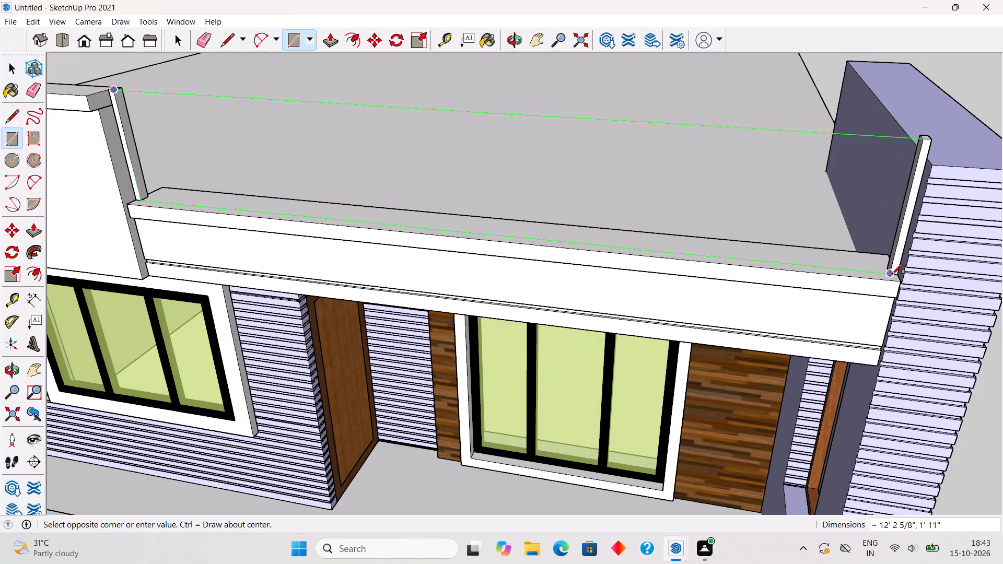
Make the upright panel between the slim posts a group.
{"action": "key", "text": "space"}
{"action": "triple_click", "coordinate": [850, 246]}
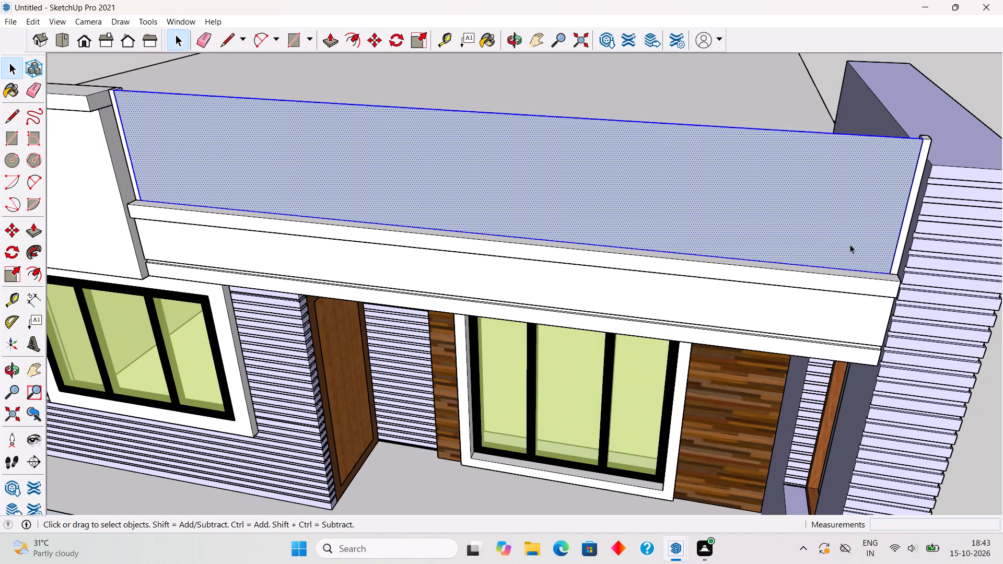
{"action": "right_click", "coordinate": [850, 244]}
{"action": "left_click", "coordinate": [884, 354]}
{"action": "scroll", "coordinate": [894, 289], "scroll_direction": "down", "scroll_amount": 6}
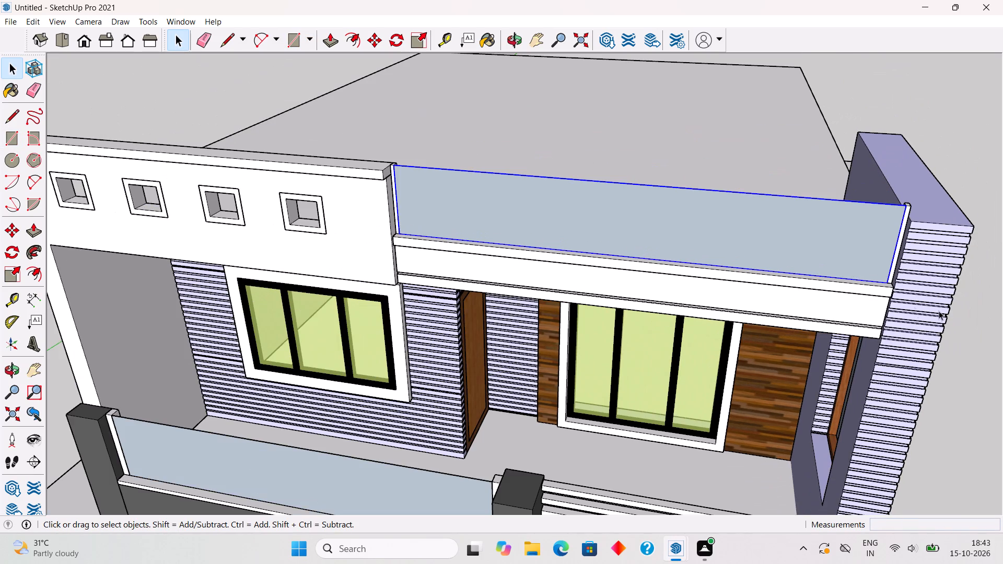
{"action": "left_click", "coordinate": [959, 345]}
Draw a rectangle about 1' 3" by 7' 8 13/16" covering the whole top of the ribbed end wall.
{"action": "middle_click_drag", "start_coordinate": [935, 253], "coordinate": [627, 250]}
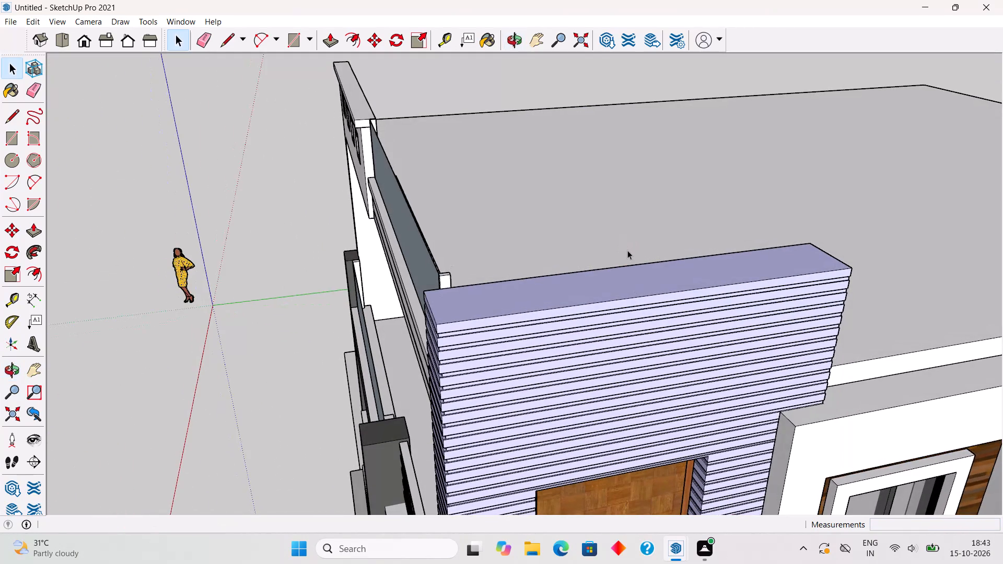
{"action": "key", "text": "r"}
{"action": "scroll", "coordinate": [460, 297], "scroll_direction": "up", "scroll_amount": 3}
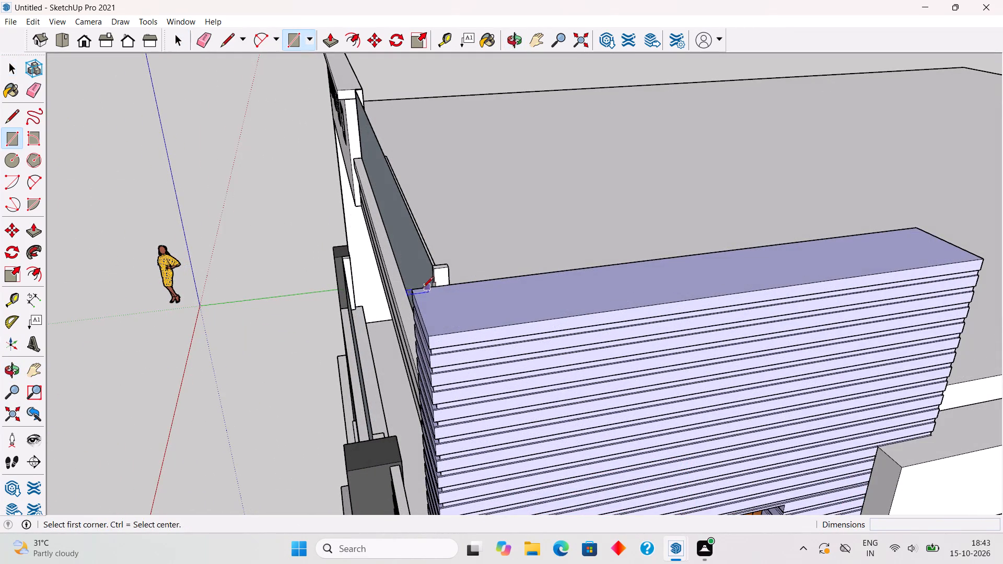
{"action": "left_click", "coordinate": [412, 292]}
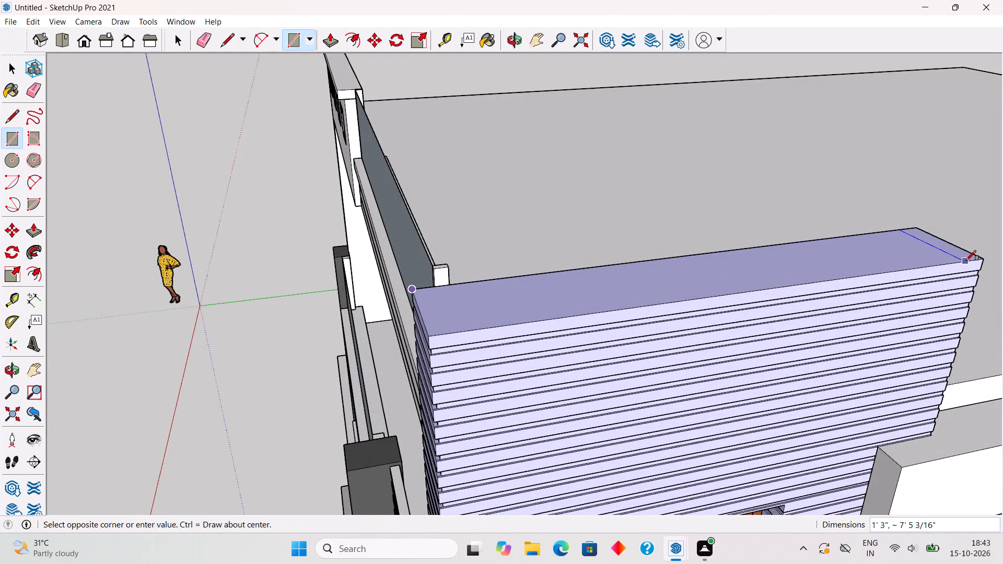
{"action": "left_click", "coordinate": [983, 259]}
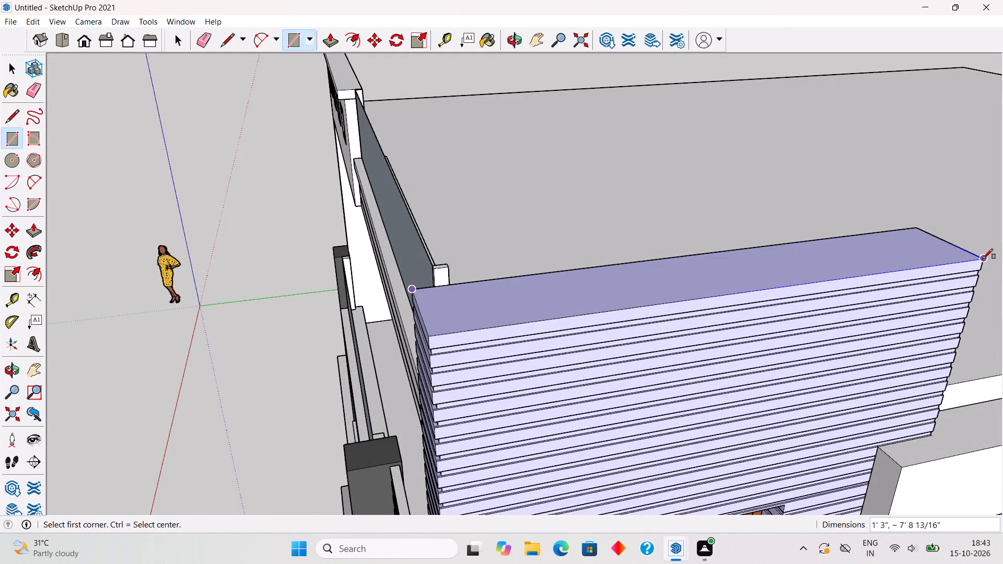
Pull the rectangle on the ribbed end wall up a few inches to form a thin cap.
{"action": "key", "text": "p"}
{"action": "left_click", "coordinate": [443, 295]}
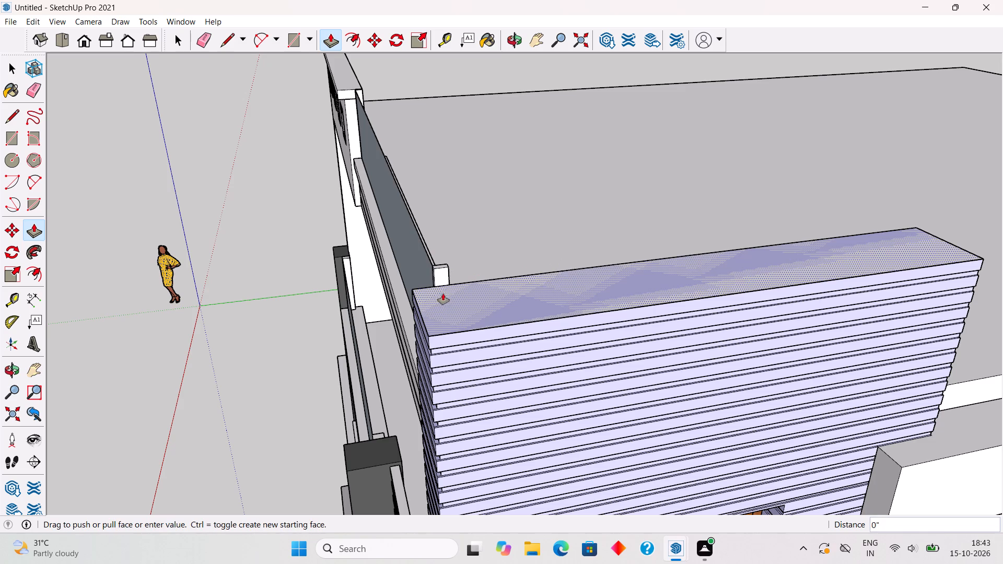
{"action": "middle_click_drag", "start_coordinate": [444, 278], "coordinate": [691, 323]}
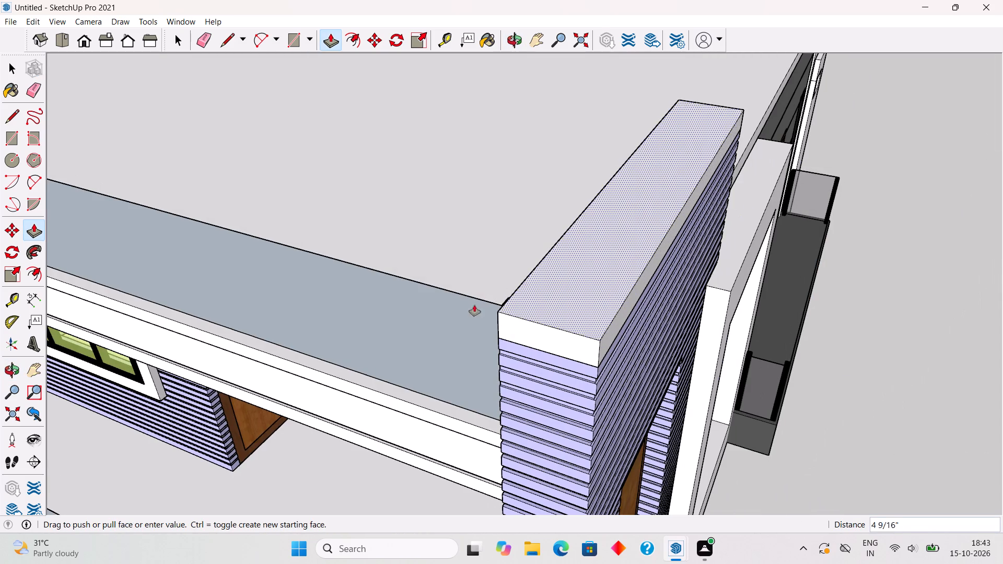
{"action": "left_click", "coordinate": [497, 301]}
Select the whole cap on the ribbed end wall and make it a group.
{"action": "key", "text": "space"}
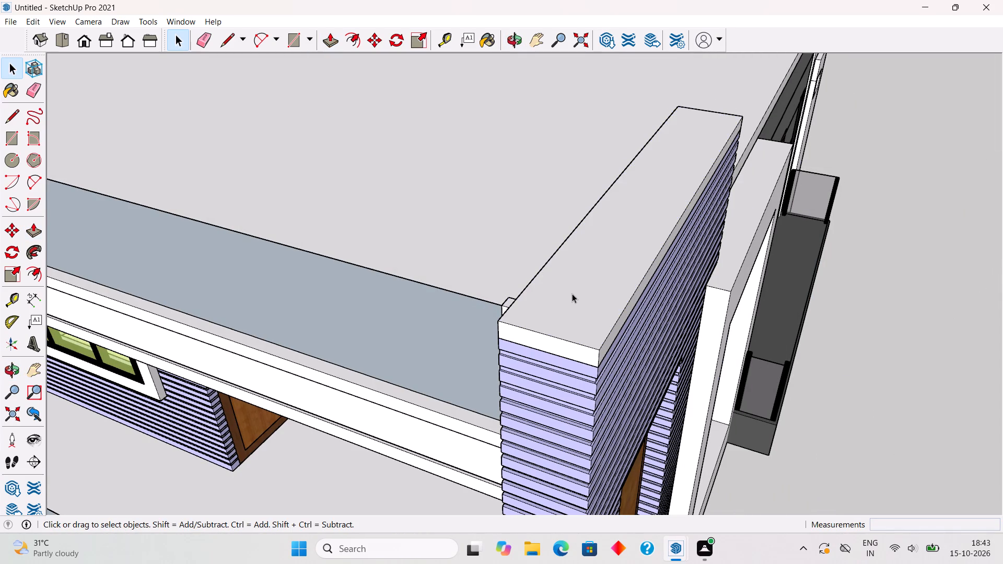
{"action": "triple_click", "coordinate": [572, 293]}
{"action": "right_click", "coordinate": [572, 293]}
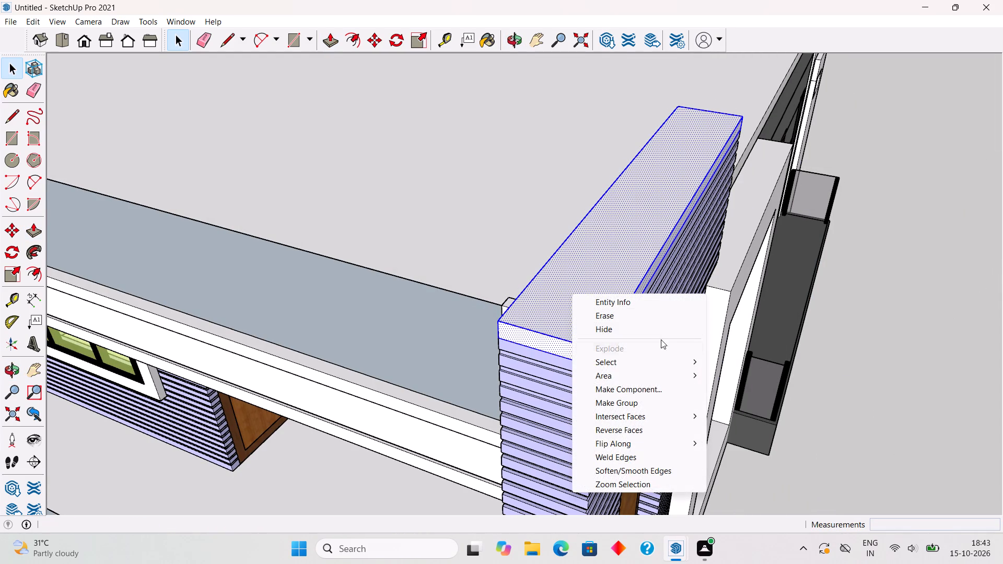
{"action": "left_click", "coordinate": [659, 403]}
Inside the end wall cap's group, extend its front end face 2" outward and repeat that offset on its outer long side.
{"action": "scroll", "coordinate": [570, 351], "scroll_direction": "up", "scroll_amount": 4}
{"action": "triple_click", "coordinate": [569, 352]}
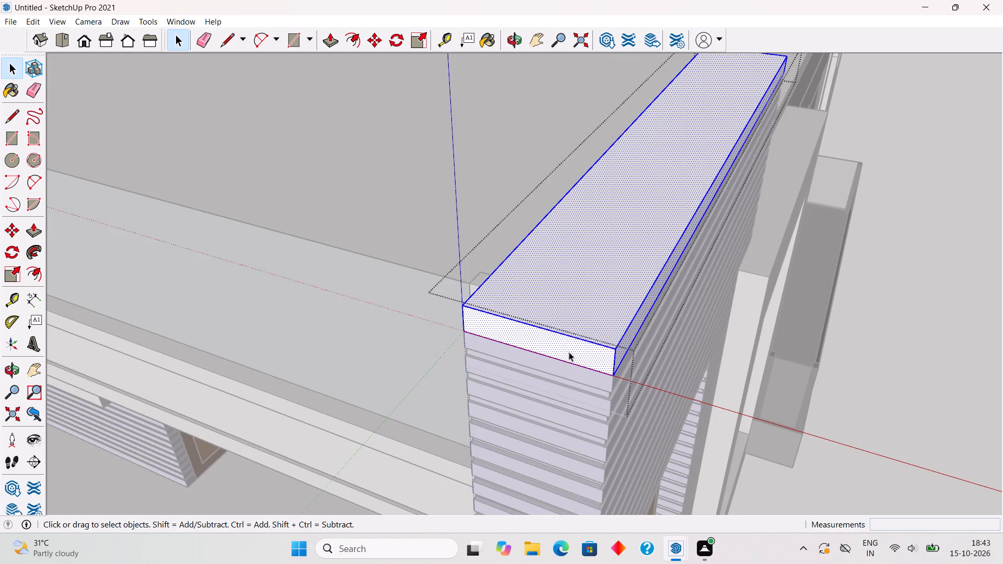
{"action": "key", "text": "p"}
{"action": "left_click", "coordinate": [570, 350]}
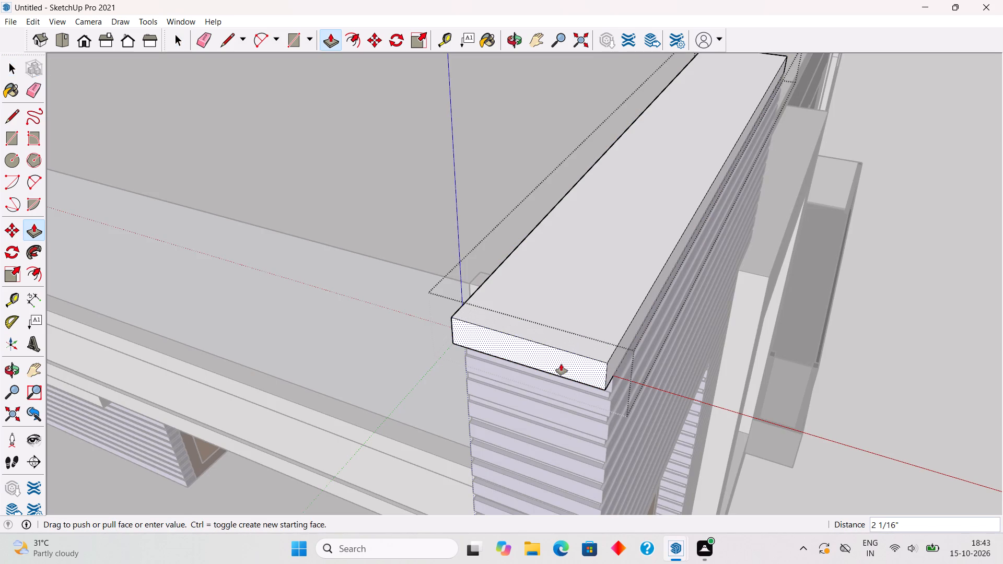
{"action": "key", "text": "2"}
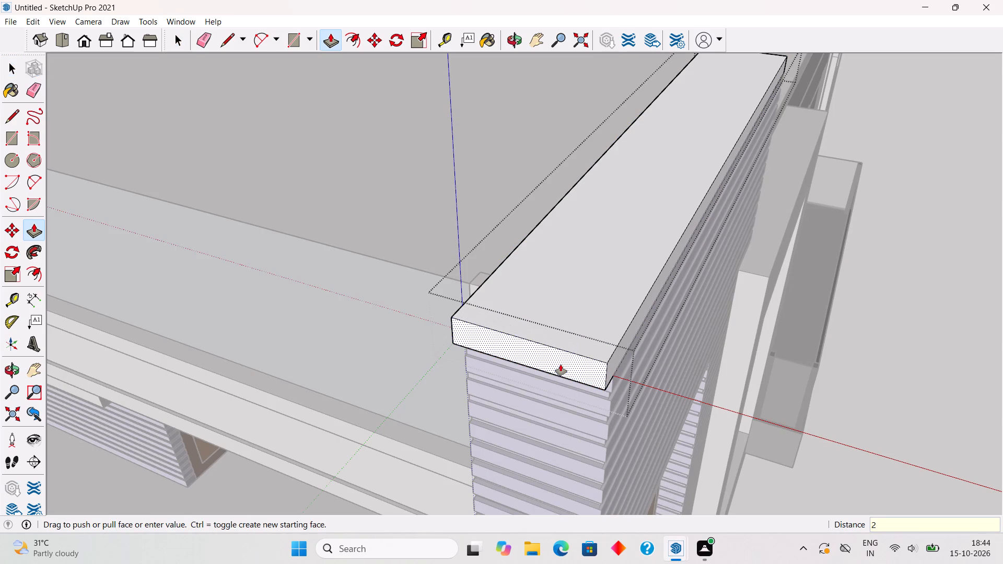
{"action": "key", "text": "shift+quotedbl"}
{"action": "key", "text": "Return"}
{"action": "double_click", "coordinate": [628, 344]}
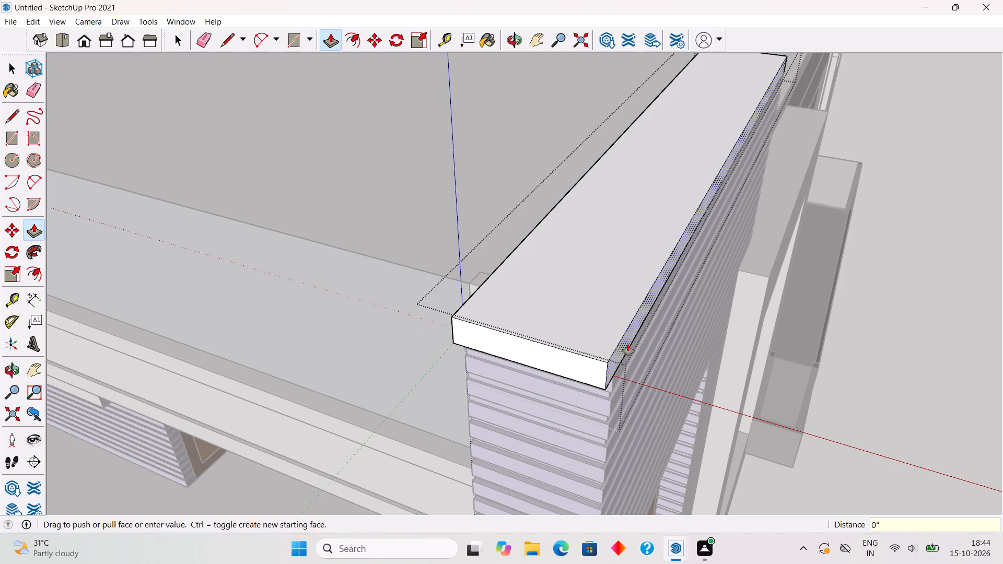
{"action": "key", "text": "space"}
{"action": "scroll", "coordinate": [623, 351], "scroll_direction": "down", "scroll_amount": 11}
{"action": "left_click", "coordinate": [861, 389]}
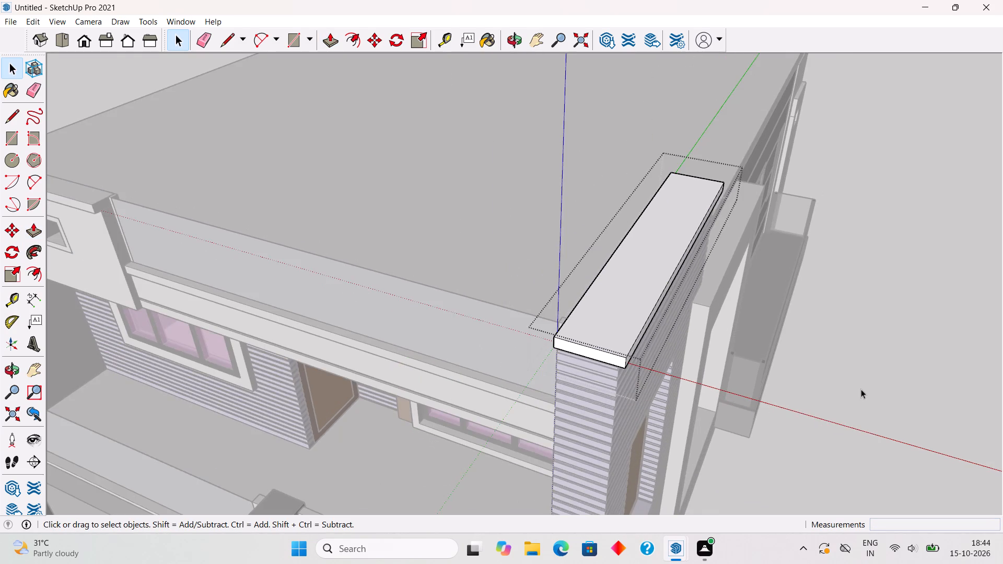
Inside the group of the cap on the framed-opening parapet, pull its top face up slightly to thicken it.
{"action": "scroll", "coordinate": [852, 382], "scroll_direction": "down", "scroll_amount": 7}
{"action": "middle_click_drag", "start_coordinate": [815, 347], "coordinate": [862, 137]}
{"action": "scroll", "coordinate": [862, 137], "scroll_direction": "down", "scroll_amount": 3}
{"action": "middle_click_drag", "start_coordinate": [856, 185], "coordinate": [848, 224]}
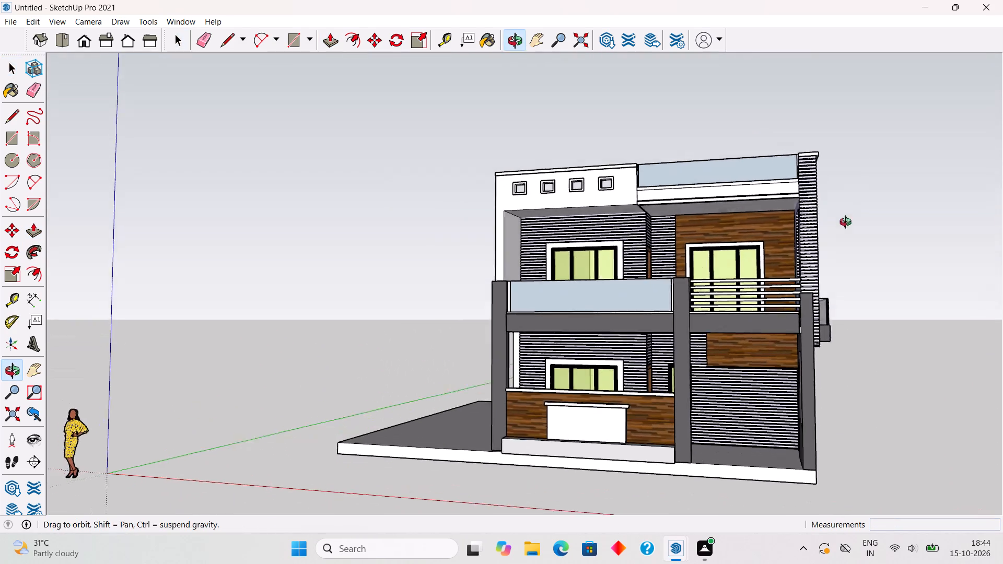
{"action": "middle_click_drag", "start_coordinate": [848, 224], "coordinate": [932, 278]}
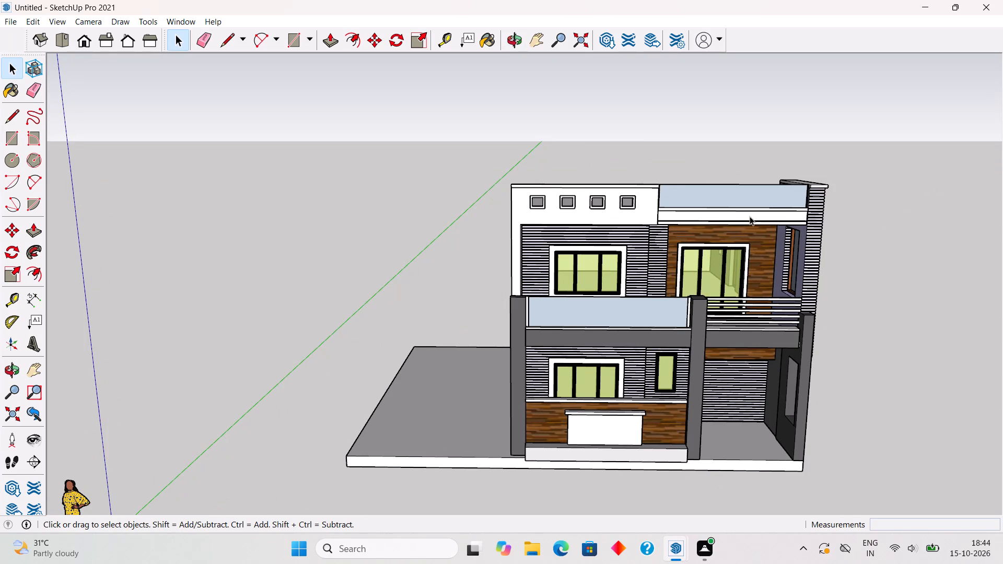
{"action": "middle_click_drag", "start_coordinate": [668, 236], "coordinate": [647, 365]}
{"action": "scroll", "coordinate": [619, 270], "scroll_direction": "up", "scroll_amount": 5}
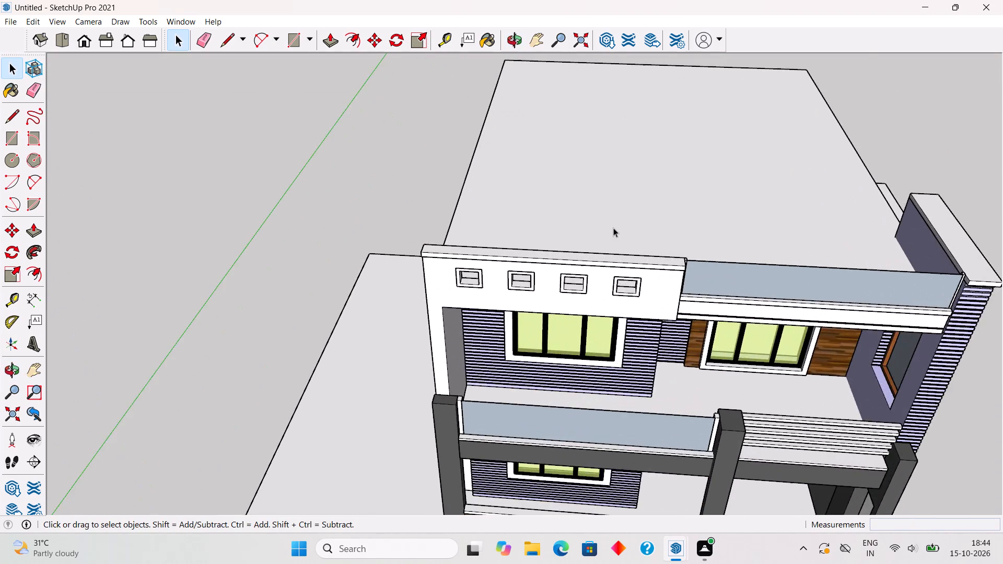
{"action": "scroll", "coordinate": [605, 249], "scroll_direction": "up", "scroll_amount": 5}
{"action": "triple_click", "coordinate": [639, 268]}
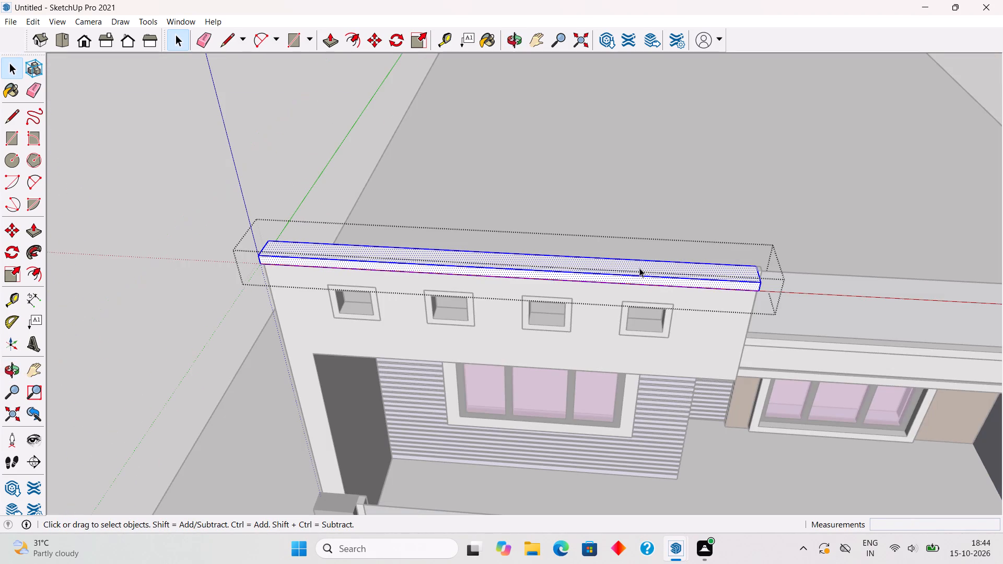
{"action": "key", "text": "p"}
{"action": "left_click", "coordinate": [644, 267]}
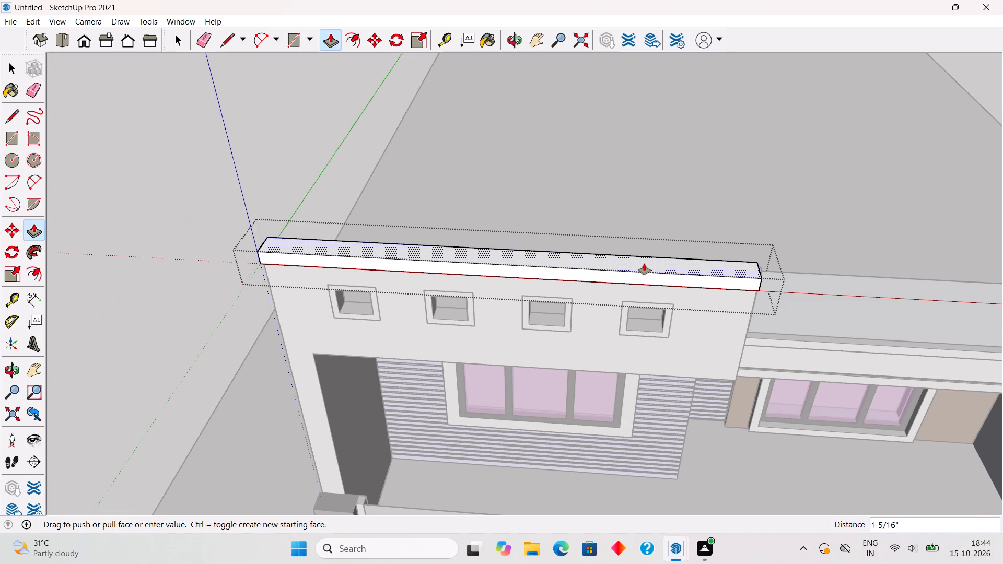
{"action": "left_click", "coordinate": [644, 264]}
{"action": "key", "text": "space"}
{"action": "scroll", "coordinate": [644, 264], "scroll_direction": "down", "scroll_amount": 5}
{"action": "left_click", "coordinate": [363, 195]}
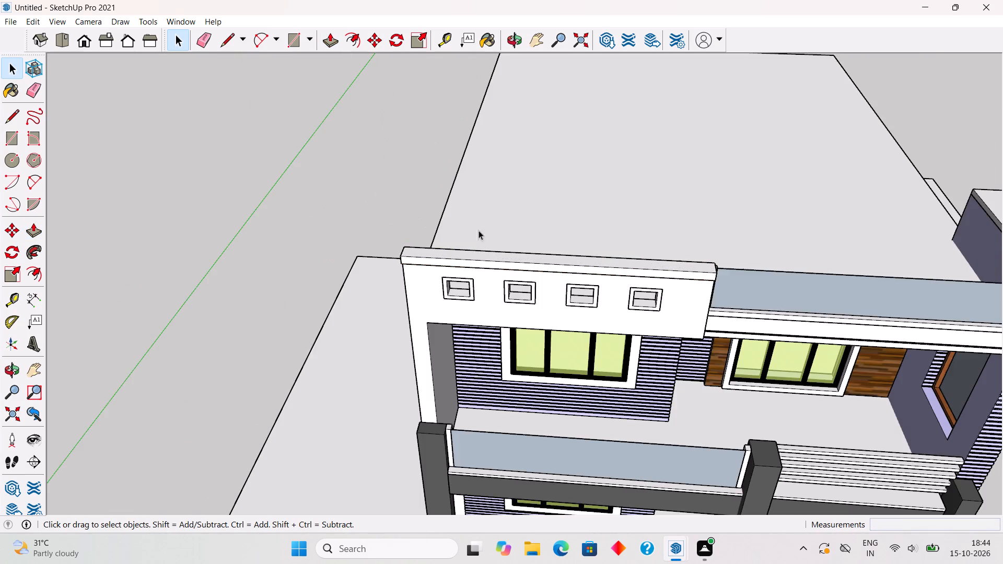
Examine the front facade and the side elevation with the capped ribbed end wall from several angles.
{"action": "middle_click_drag", "start_coordinate": [616, 275], "coordinate": [619, 163]}
{"action": "scroll", "coordinate": [619, 170], "scroll_direction": "down", "scroll_amount": 4}
{"action": "middle_click_drag", "start_coordinate": [917, 268], "coordinate": [894, 218]}
{"action": "scroll", "coordinate": [894, 218], "scroll_direction": "up", "scroll_amount": 2}
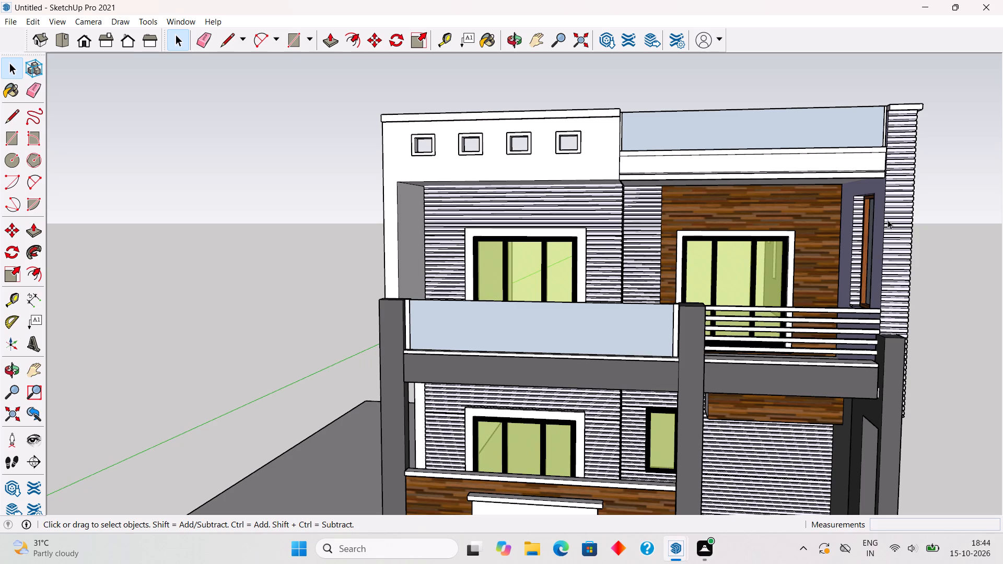
{"action": "scroll", "coordinate": [888, 220], "scroll_direction": "up", "scroll_amount": 1}
{"action": "scroll", "coordinate": [897, 249], "scroll_direction": "down", "scroll_amount": 4}
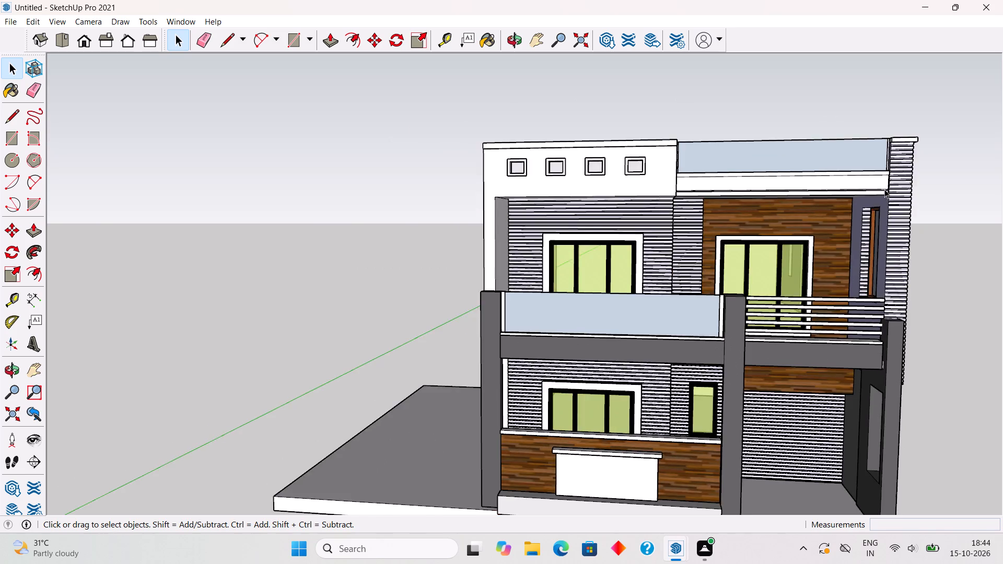
{"action": "middle_click_drag", "start_coordinate": [881, 201], "coordinate": [842, 377]}
{"action": "middle_click_drag", "start_coordinate": [880, 293], "coordinate": [527, 154]}
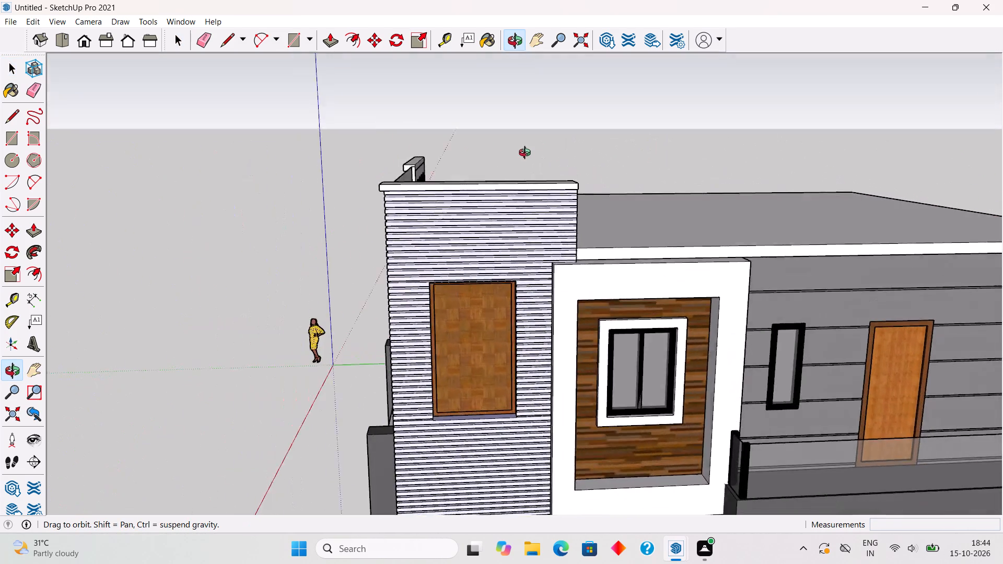
{"action": "middle_click_drag", "start_coordinate": [527, 154], "coordinate": [533, 162]}
{"action": "scroll", "coordinate": [648, 229], "scroll_direction": "up", "scroll_amount": 1}
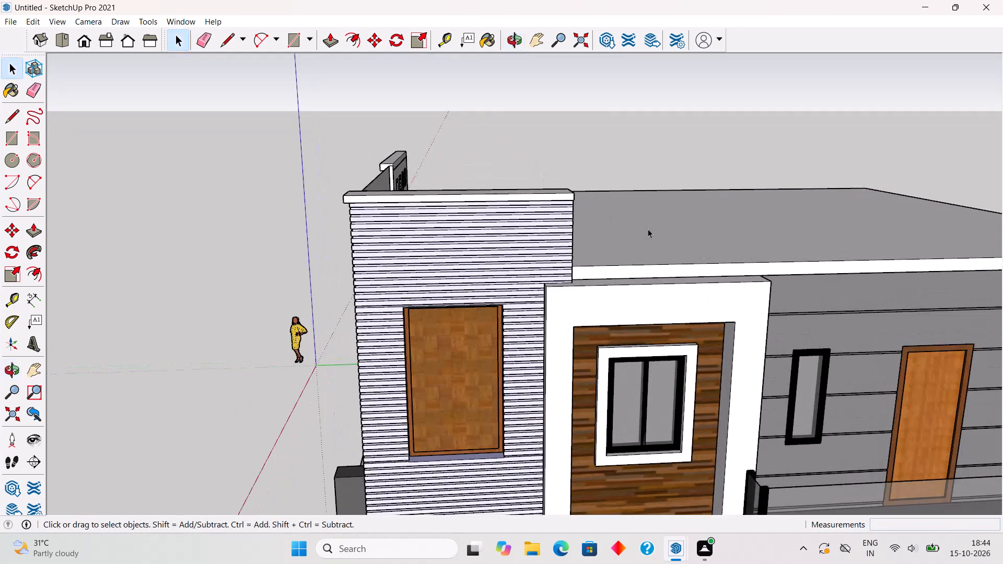
{"action": "scroll", "coordinate": [701, 218], "scroll_direction": "down", "scroll_amount": 3}
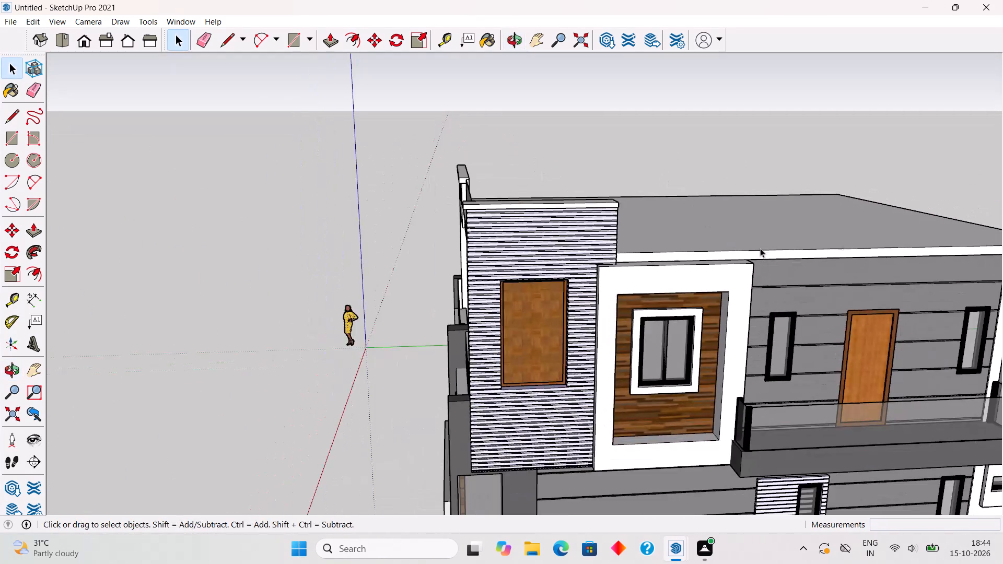
Inside the roof slab's group, push the slab's edge face above the framed wood-panel window inward about 2' 2 3/4".
{"action": "middle_click_drag", "start_coordinate": [802, 263], "coordinate": [589, 367]}
{"action": "scroll", "coordinate": [569, 374], "scroll_direction": "up", "scroll_amount": 5}
{"action": "triple_click", "coordinate": [581, 397]}
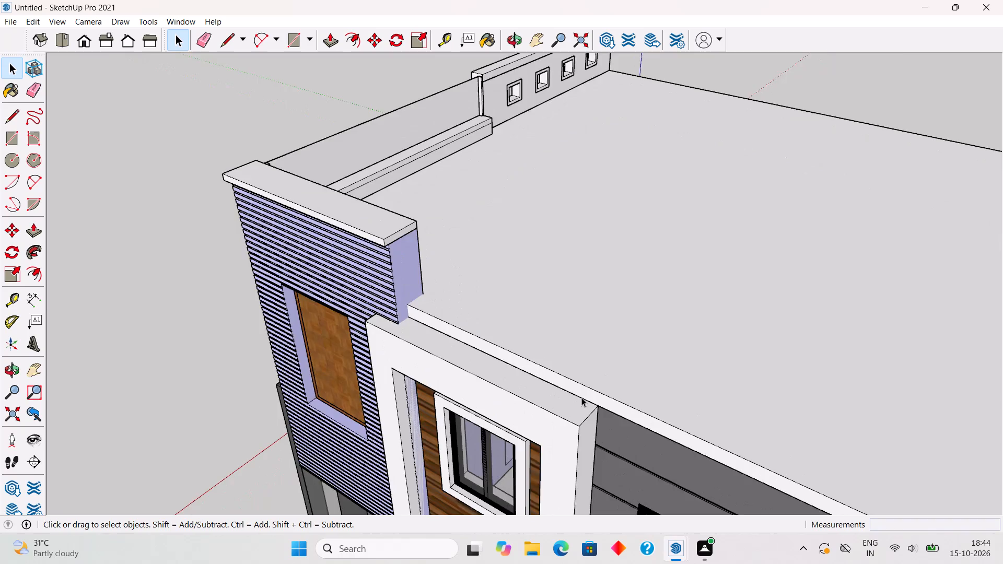
{"action": "triple_click", "coordinate": [586, 394]}
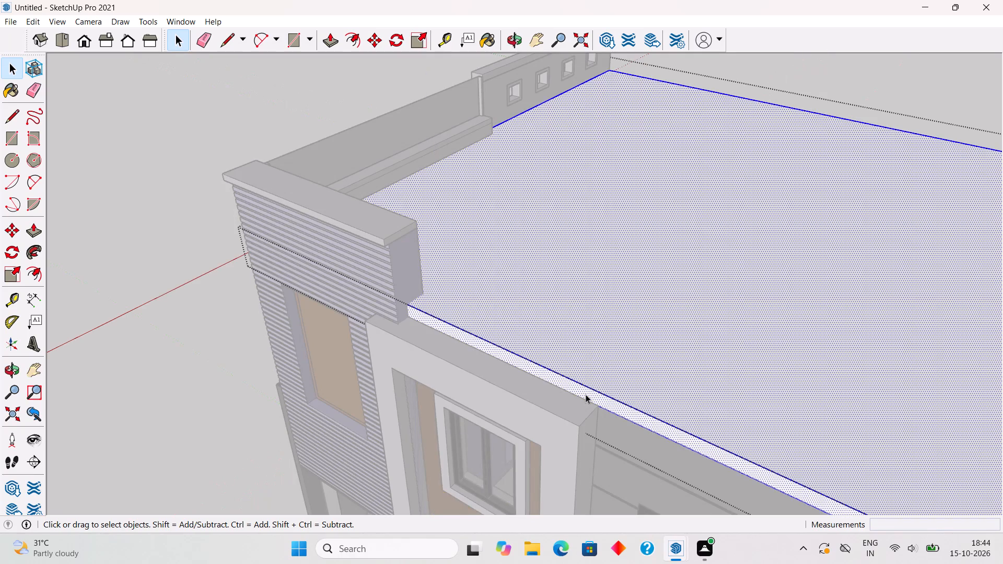
{"action": "key", "text": "p"}
{"action": "left_click", "coordinate": [587, 390]}
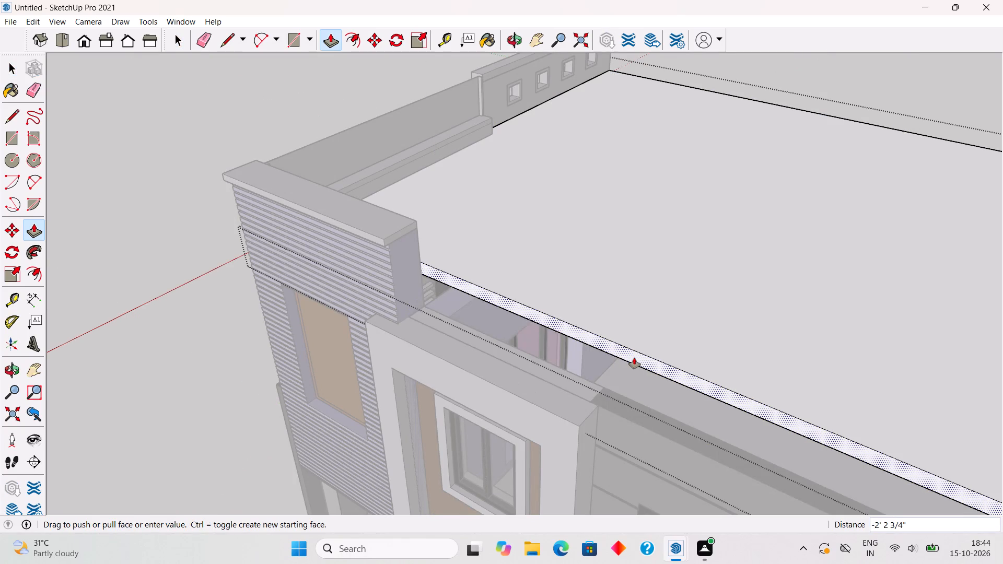
{"action": "left_click", "coordinate": [634, 358]}
{"action": "key", "text": "space"}
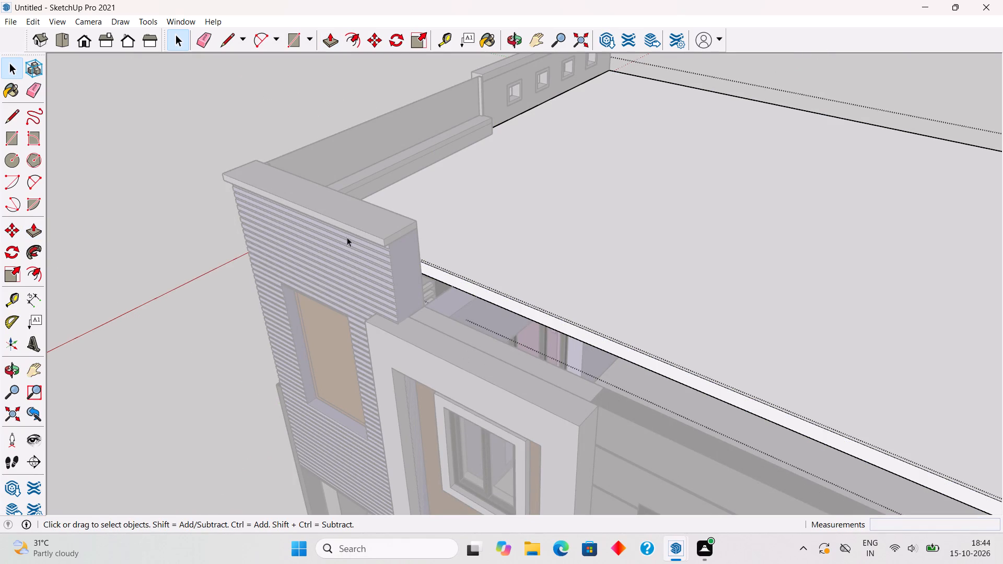
{"action": "left_click", "coordinate": [290, 111]}
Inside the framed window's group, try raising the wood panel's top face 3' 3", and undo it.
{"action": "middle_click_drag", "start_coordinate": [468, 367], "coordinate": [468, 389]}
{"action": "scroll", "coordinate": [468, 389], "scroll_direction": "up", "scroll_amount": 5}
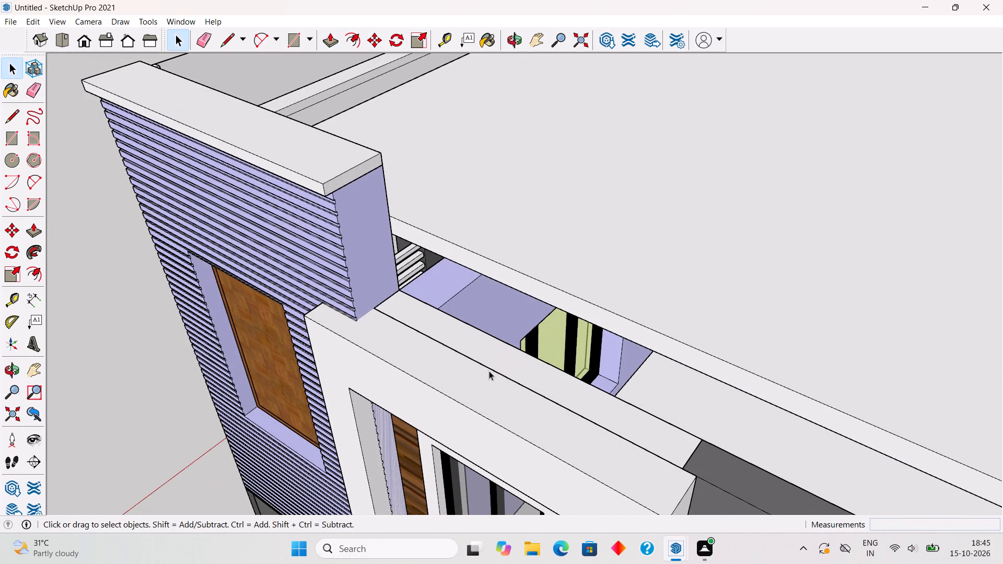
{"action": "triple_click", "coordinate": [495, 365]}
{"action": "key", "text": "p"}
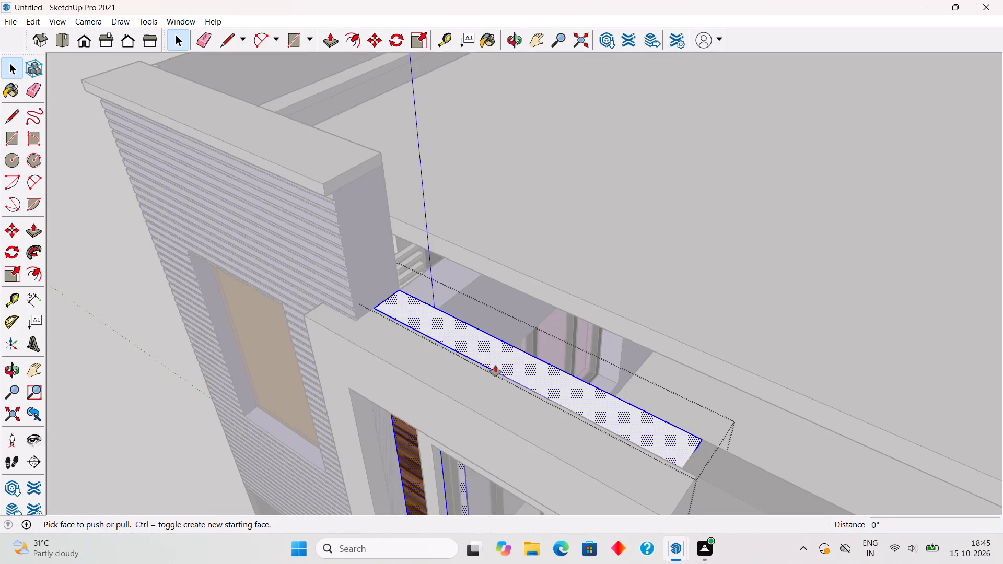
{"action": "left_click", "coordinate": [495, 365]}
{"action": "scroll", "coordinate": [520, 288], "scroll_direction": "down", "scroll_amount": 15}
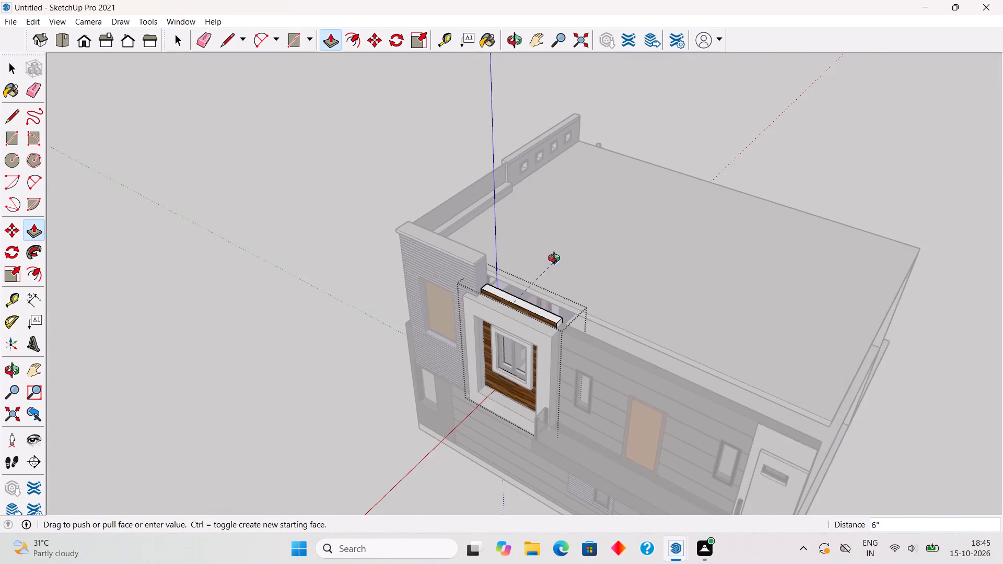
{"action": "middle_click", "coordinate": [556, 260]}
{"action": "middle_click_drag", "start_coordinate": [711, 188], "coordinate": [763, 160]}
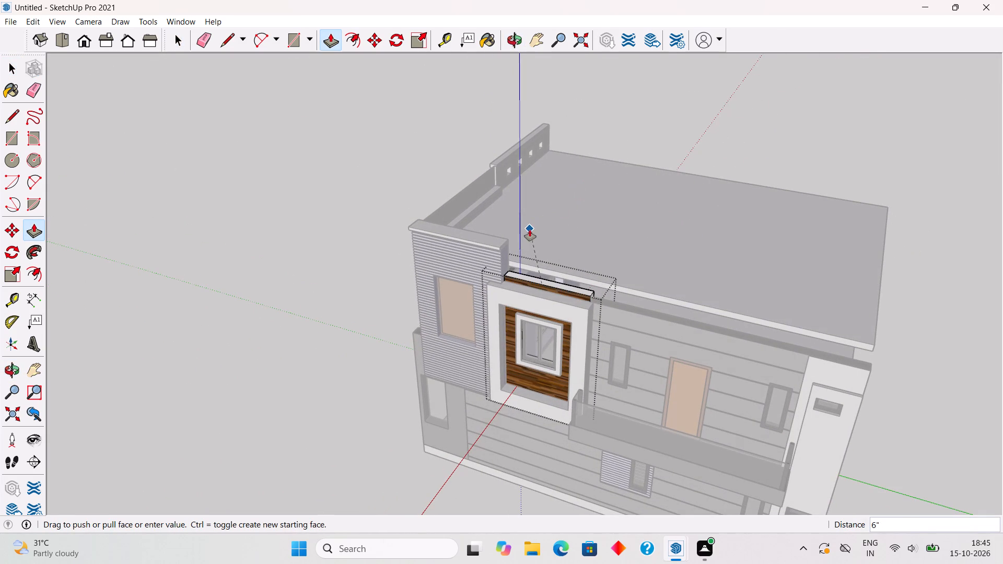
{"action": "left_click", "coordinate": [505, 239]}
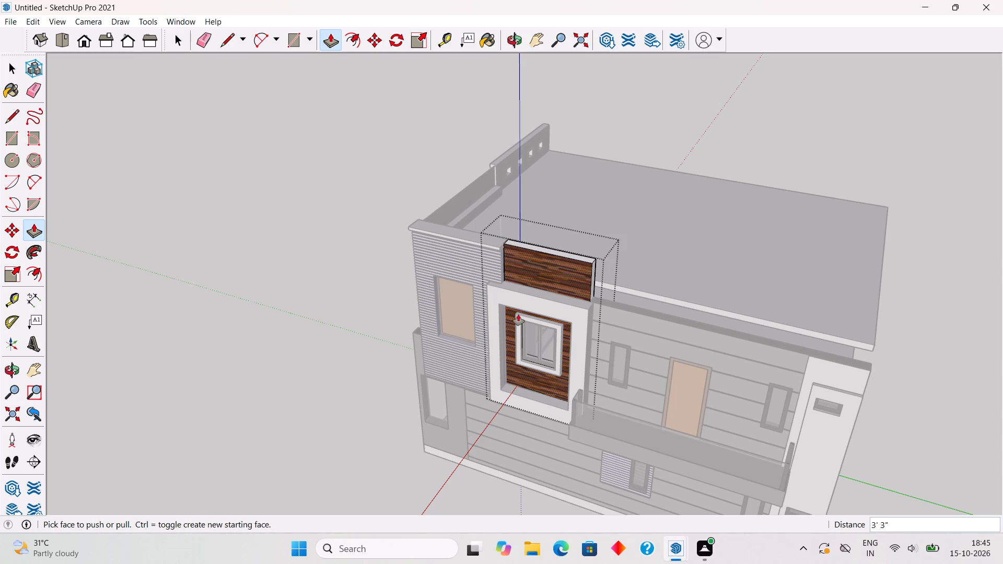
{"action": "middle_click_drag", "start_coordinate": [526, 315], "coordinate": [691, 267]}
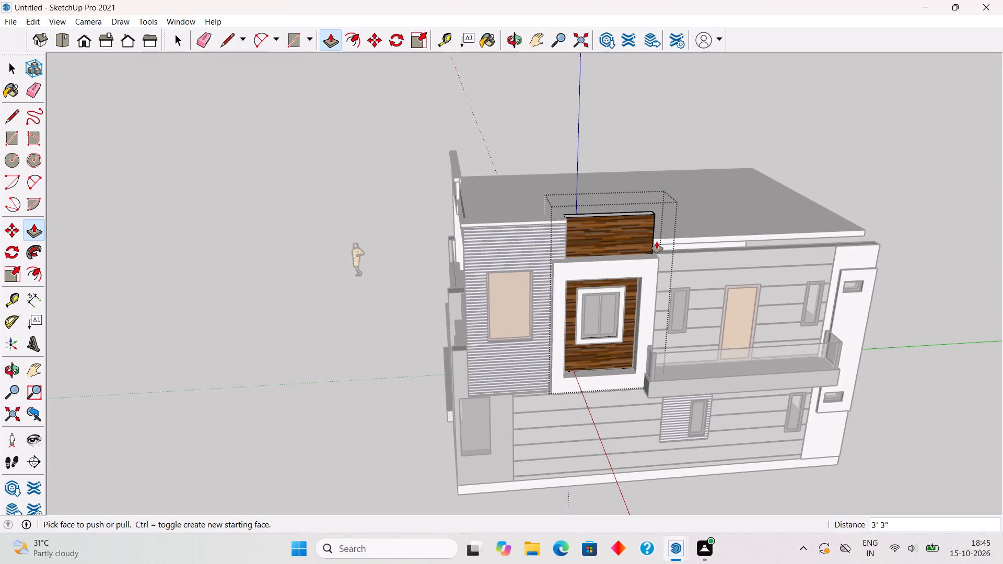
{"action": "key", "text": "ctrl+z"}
Pull the top face of the wood panel behind the white window frame up 10'.
{"action": "middle_click_drag", "start_coordinate": [629, 230], "coordinate": [614, 350]}
{"action": "scroll", "coordinate": [610, 317], "scroll_direction": "up", "scroll_amount": 5}
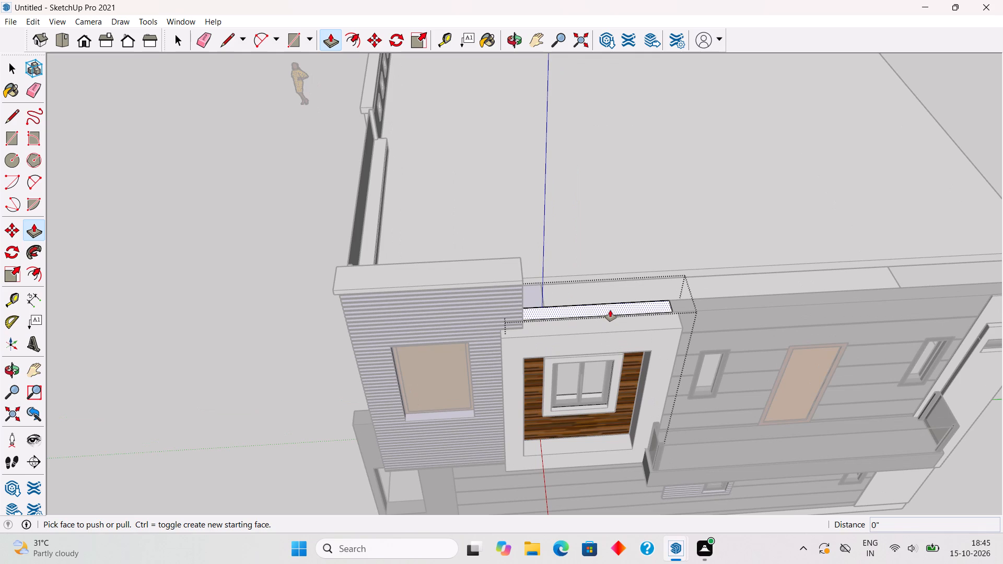
{"action": "left_click", "coordinate": [610, 310]}
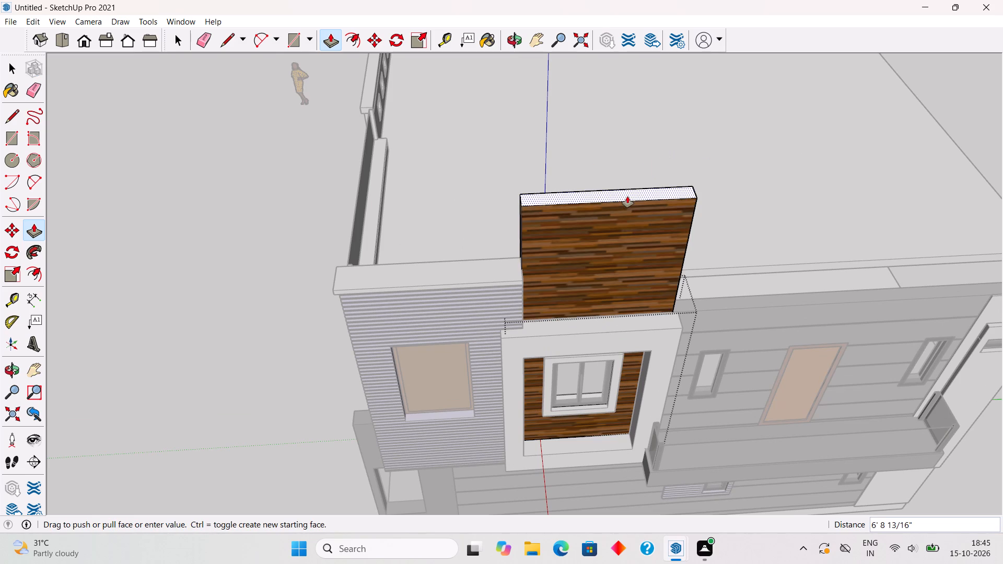
{"action": "type", "text": "10'"}
{"action": "key", "text": "Return"}
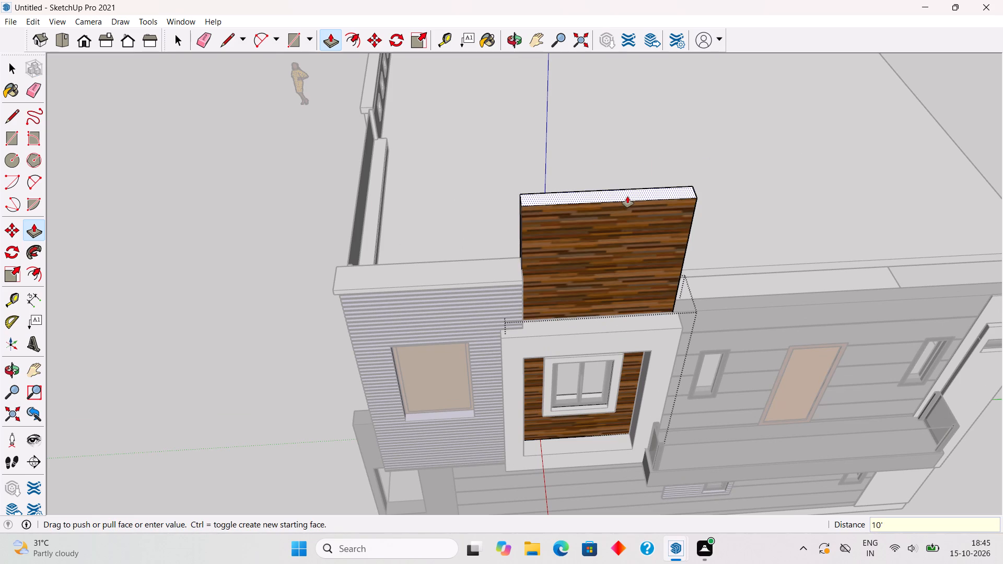
{"action": "key", "text": "space"}
{"action": "scroll", "coordinate": [627, 196], "scroll_direction": "down", "scroll_amount": 12}
{"action": "middle_click_drag", "start_coordinate": [662, 399], "coordinate": [740, 235]}
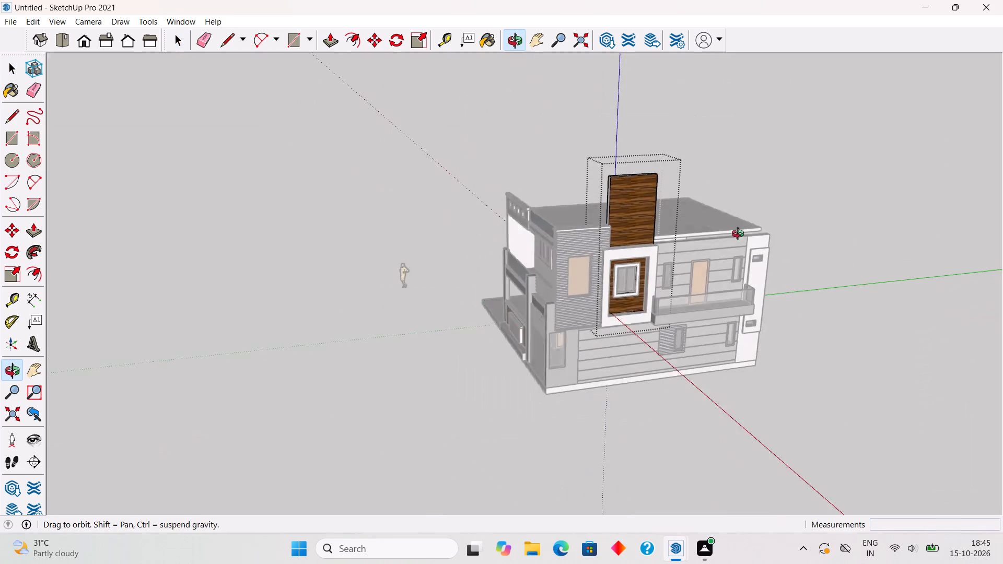
{"action": "middle_click_drag", "start_coordinate": [740, 235], "coordinate": [780, 194]}
{"action": "left_click", "coordinate": [789, 186]}
Inside the wood panel's group, place a horizontal guide 3' 3" above the white frame, level with the ribbed end wall's cap.
{"action": "scroll", "coordinate": [610, 318], "scroll_direction": "up", "scroll_amount": 3}
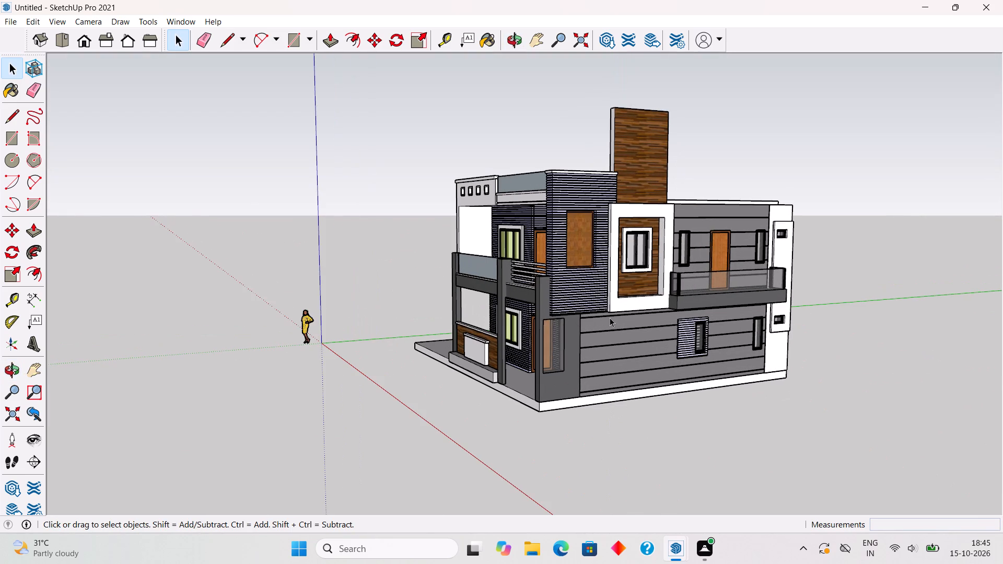
{"action": "scroll", "coordinate": [679, 151], "scroll_direction": "up", "scroll_amount": 9}
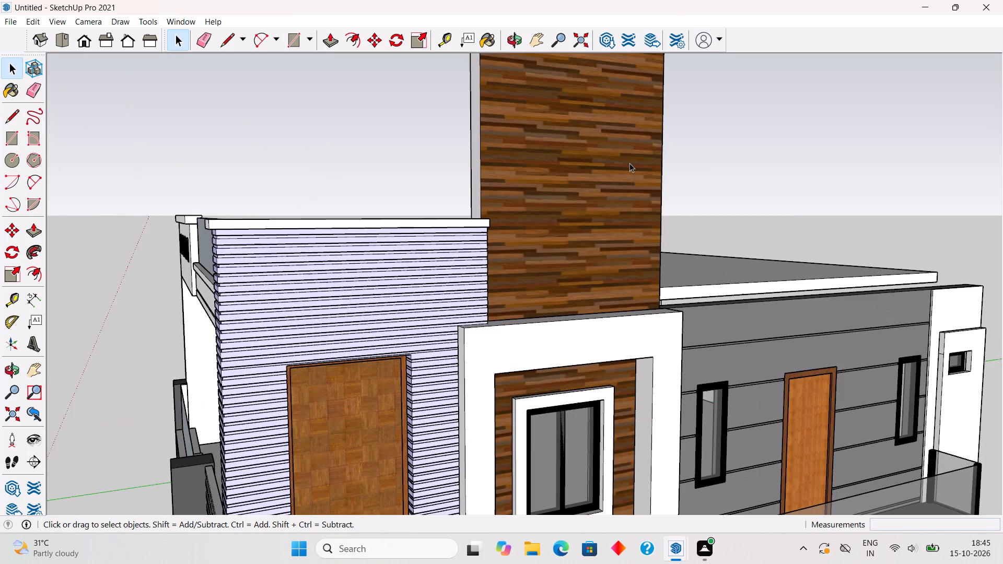
{"action": "triple_click", "coordinate": [605, 179]}
{"action": "middle_click_drag", "start_coordinate": [624, 174], "coordinate": [506, 214]}
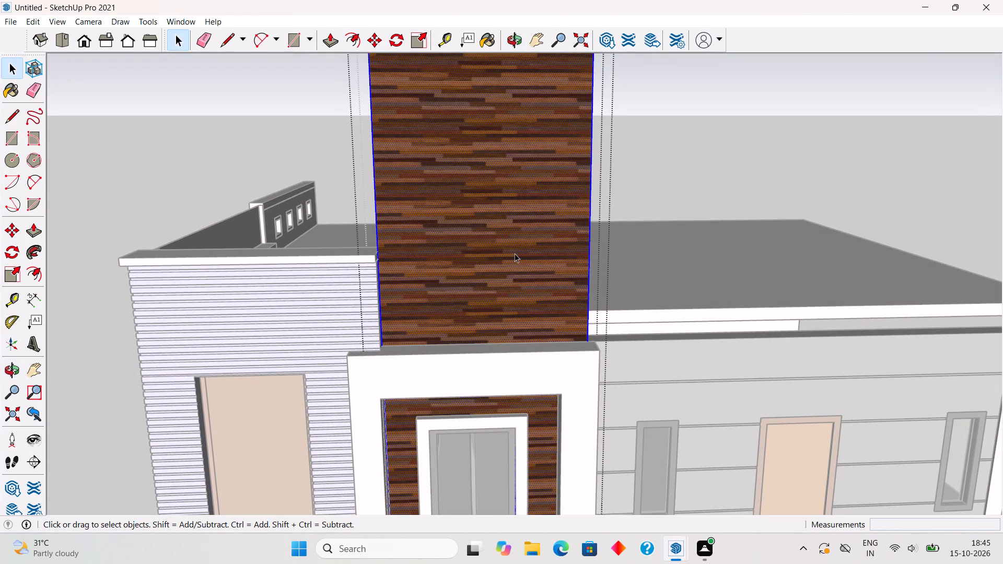
{"action": "key", "text": "t"}
{"action": "left_click", "coordinate": [545, 340]}
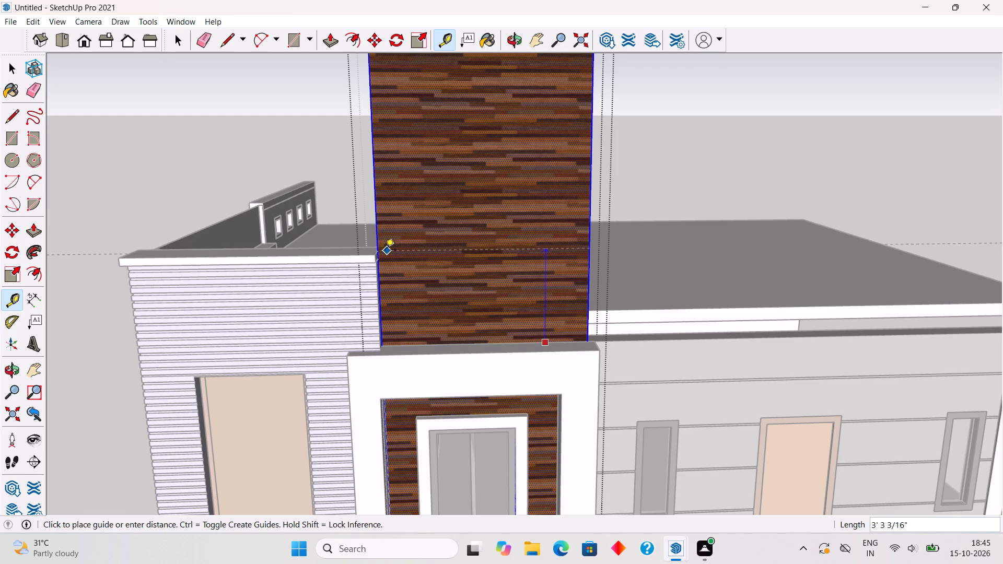
{"action": "scroll", "coordinate": [380, 253], "scroll_direction": "up", "scroll_amount": 9}
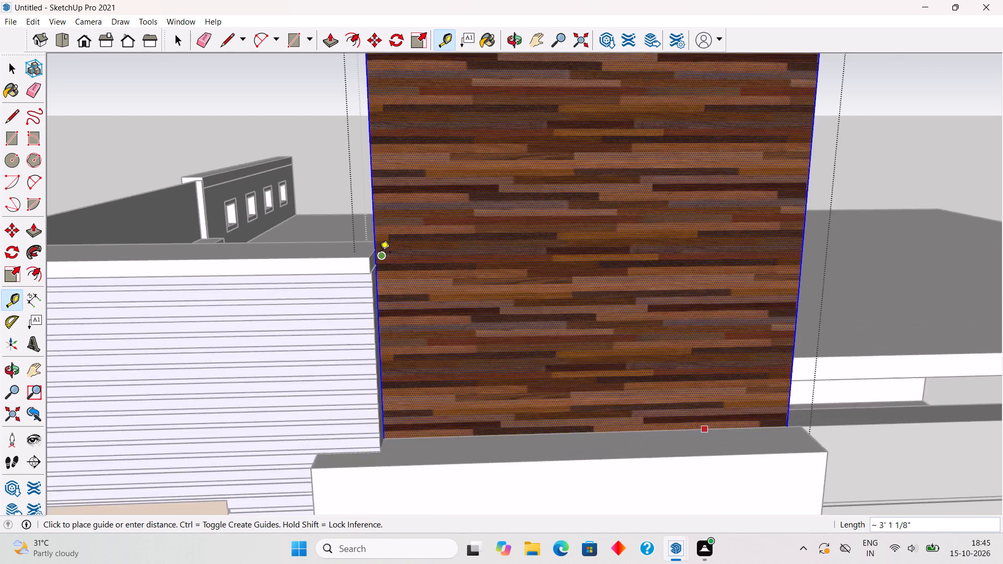
{"action": "scroll", "coordinate": [380, 253], "scroll_direction": "up", "scroll_amount": 4}
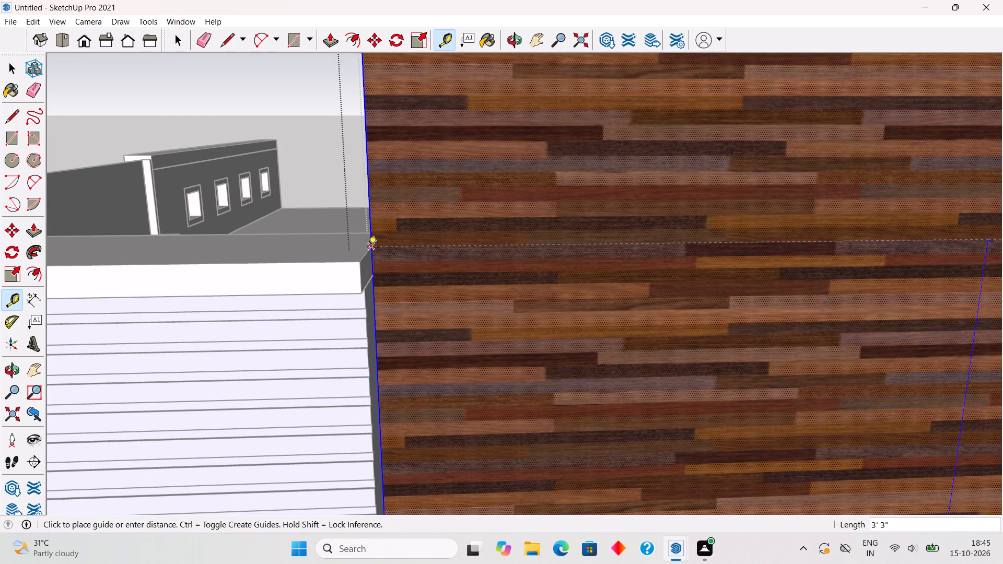
{"action": "left_click", "coordinate": [368, 248]}
Add vertical guides on the raised wood panel, 8" in from the side edge away from the ribbed wall and 2' further in.
{"action": "scroll", "coordinate": [369, 248], "scroll_direction": "down", "scroll_amount": 15}
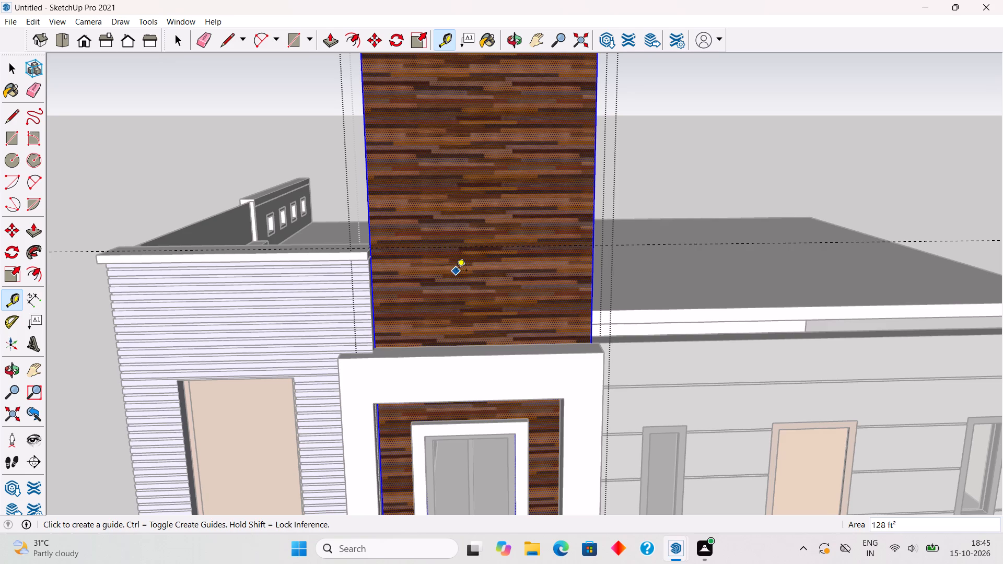
{"action": "middle_click_drag", "start_coordinate": [594, 268], "coordinate": [325, 285]}
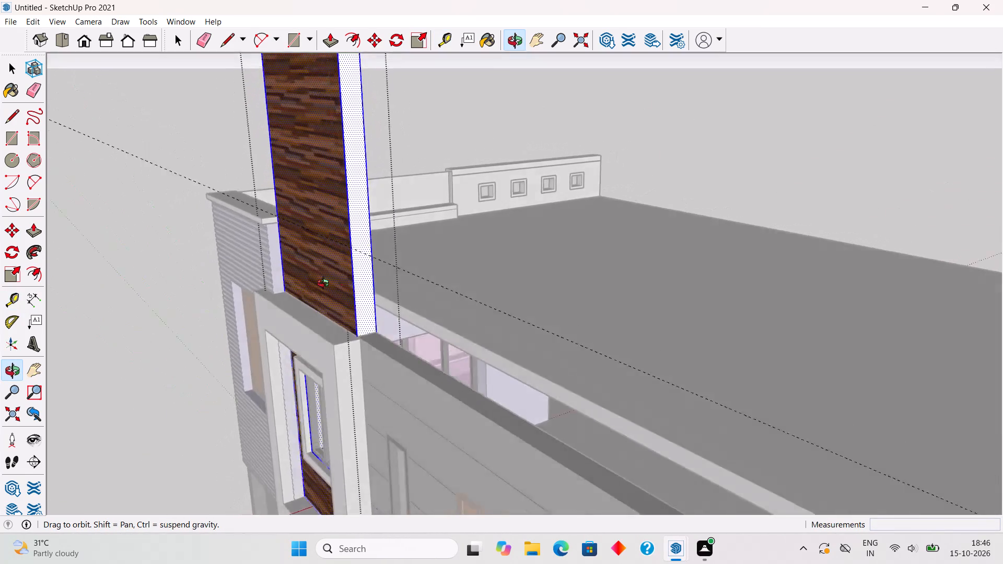
{"action": "middle_click_drag", "start_coordinate": [325, 285], "coordinate": [419, 287]}
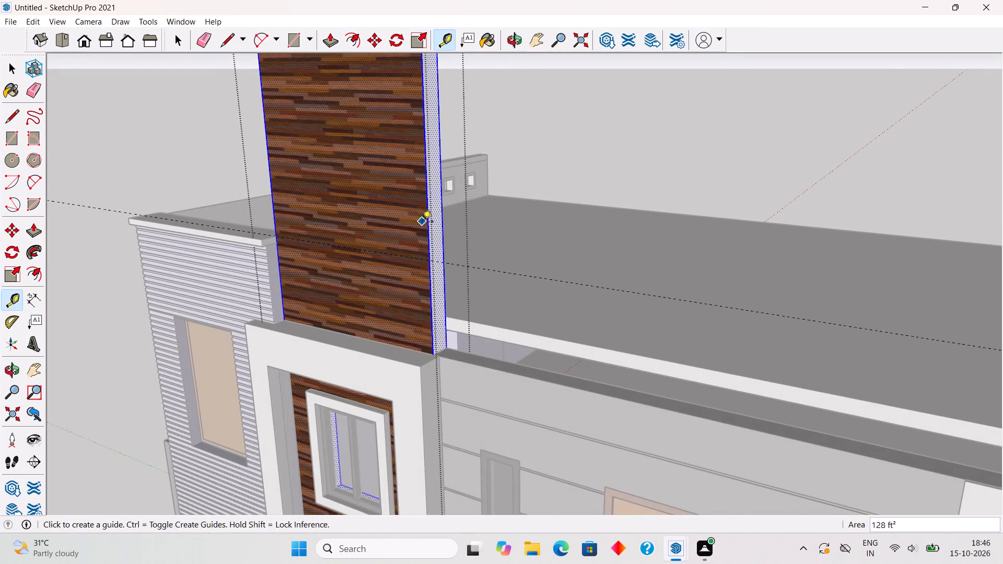
{"action": "middle_click_drag", "start_coordinate": [426, 226], "coordinate": [544, 232]}
{"action": "scroll", "coordinate": [568, 220], "scroll_direction": "up", "scroll_amount": 3}
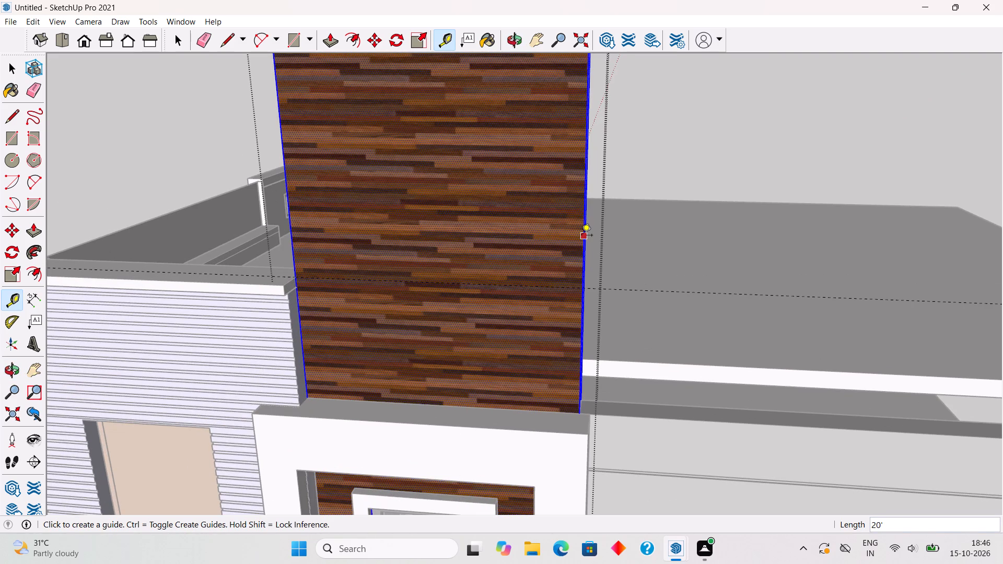
{"action": "left_click", "coordinate": [581, 236]}
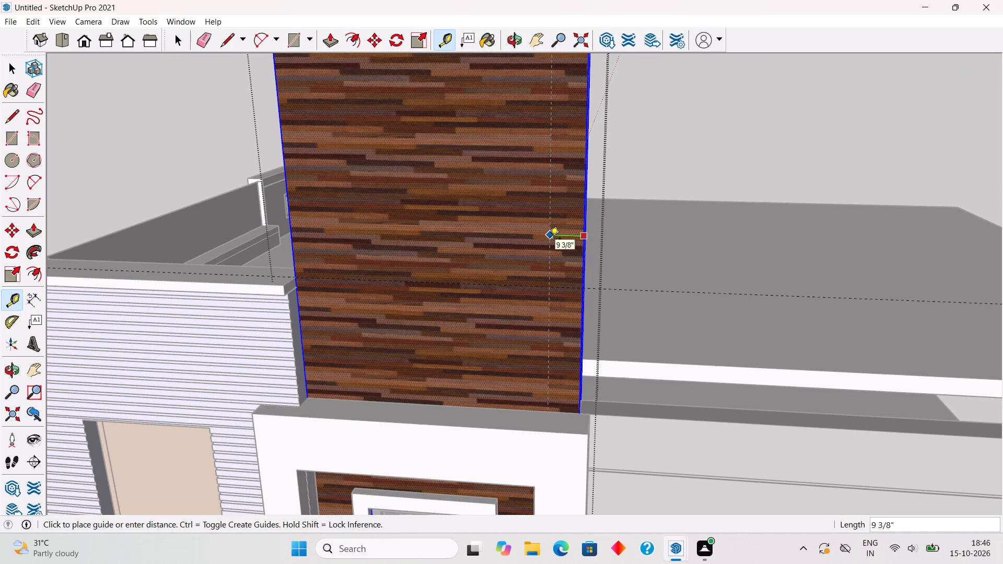
{"action": "type", "text": "8\""}
{"action": "key", "text": "Return"}
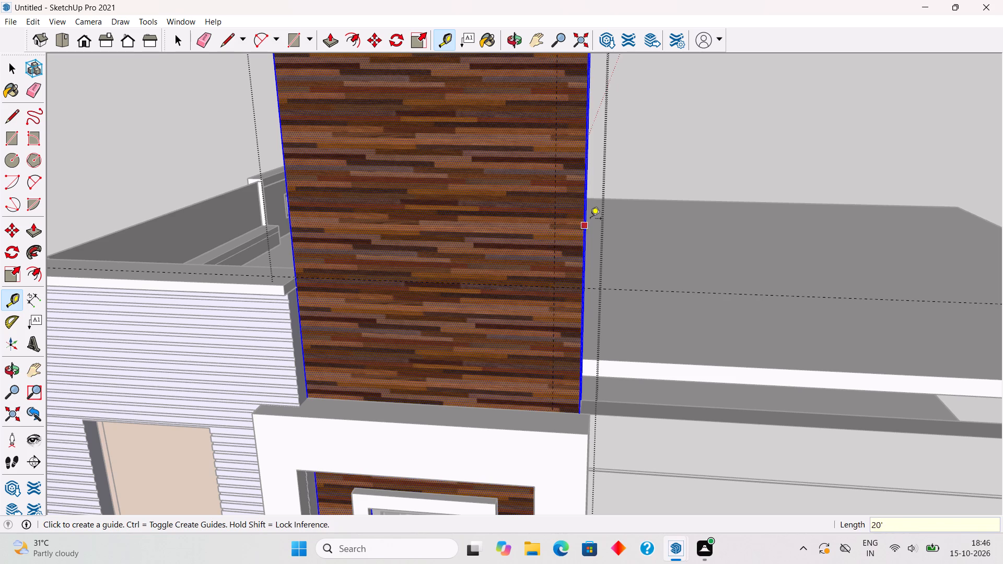
{"action": "left_click", "coordinate": [555, 215]}
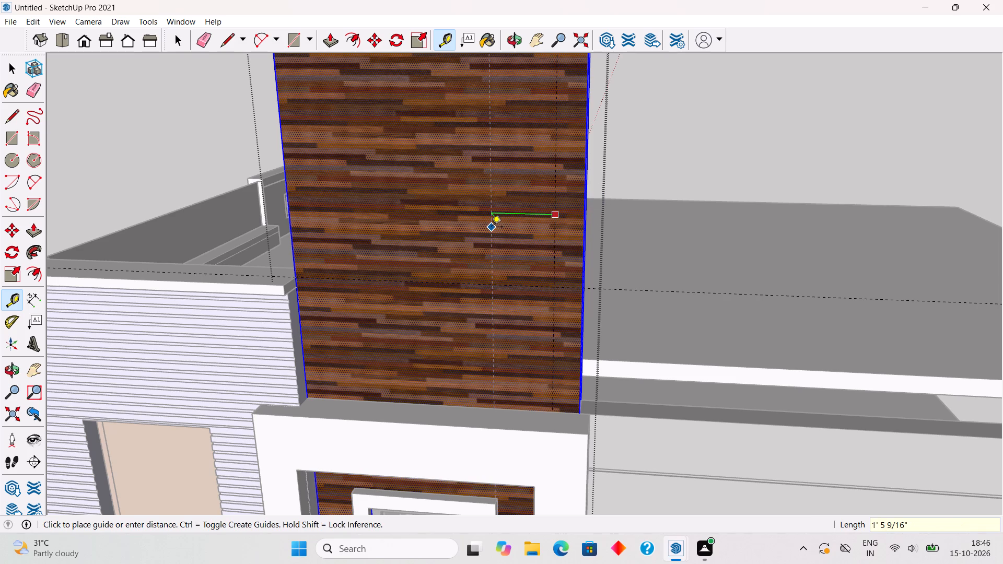
{"action": "key", "text": "2"}
{"action": "key", "text": "apostrophe"}
{"action": "key", "text": "Return"}
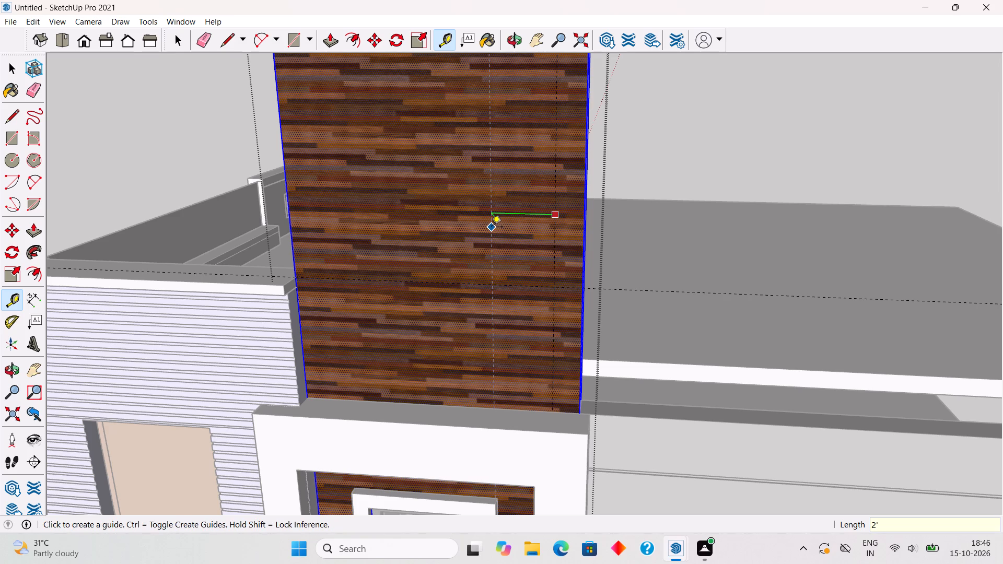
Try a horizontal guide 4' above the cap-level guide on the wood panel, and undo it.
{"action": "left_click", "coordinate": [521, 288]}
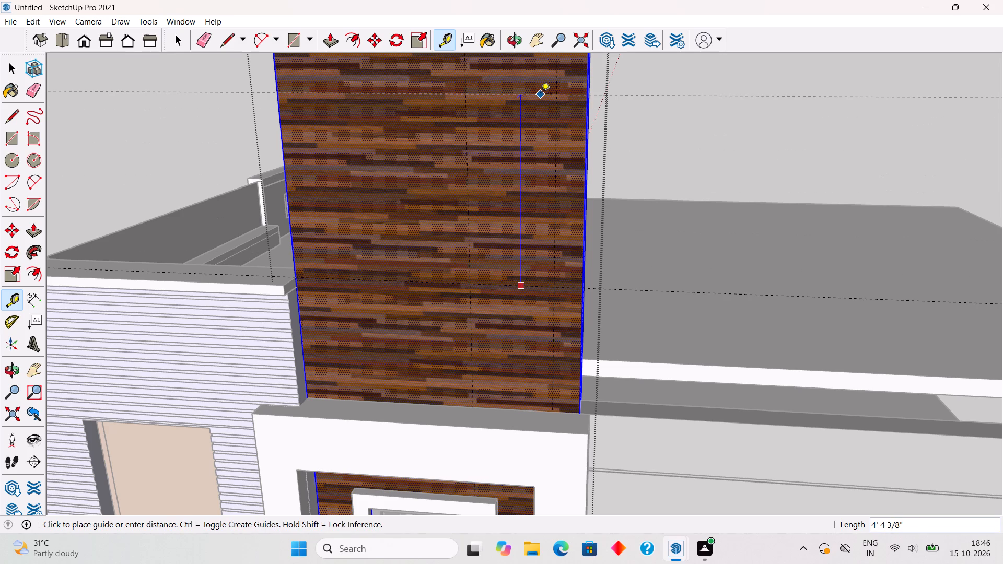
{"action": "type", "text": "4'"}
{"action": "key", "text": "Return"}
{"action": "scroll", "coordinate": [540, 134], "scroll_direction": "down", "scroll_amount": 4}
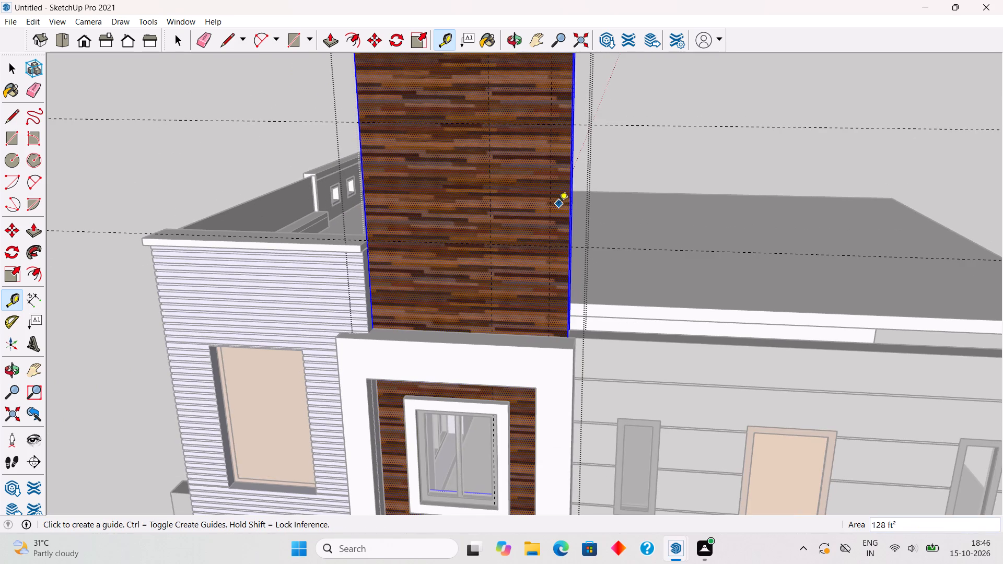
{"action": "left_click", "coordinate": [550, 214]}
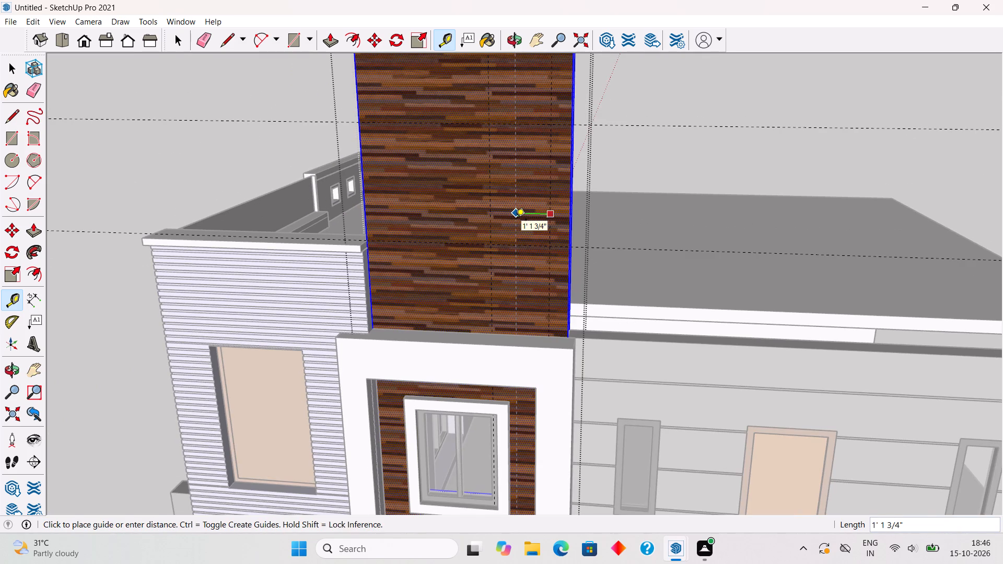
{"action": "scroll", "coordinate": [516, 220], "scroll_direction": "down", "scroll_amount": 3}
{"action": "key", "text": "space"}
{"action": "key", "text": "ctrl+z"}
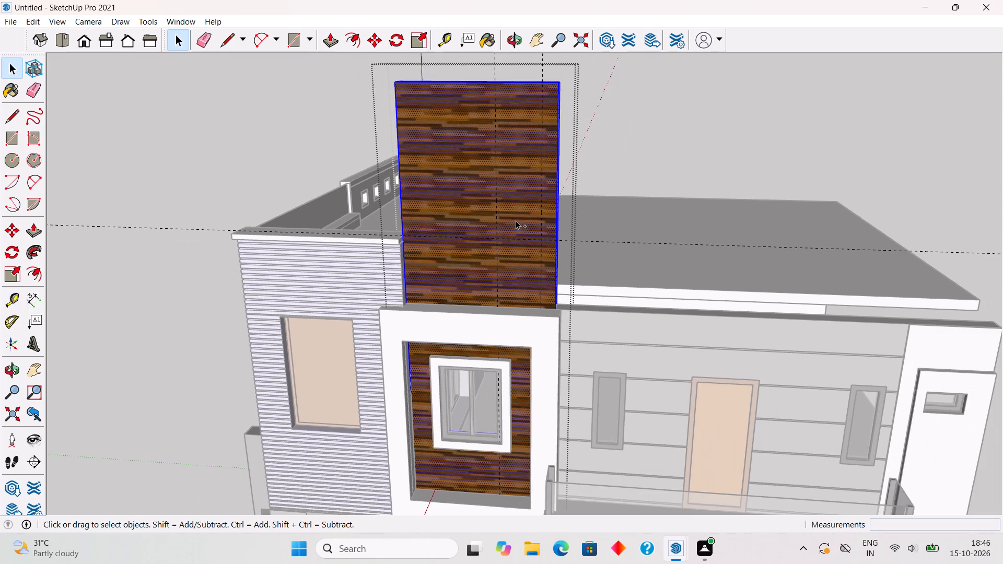
Place a horizontal guide 5' above the cap-level guide on the raised wood panel.
{"action": "key", "text": "t"}
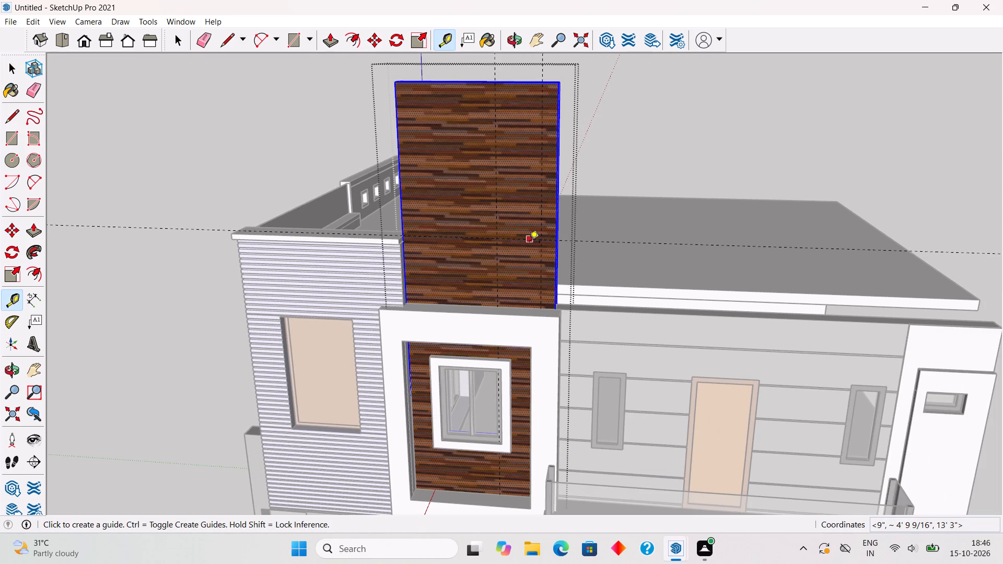
{"action": "left_click", "coordinate": [529, 243]}
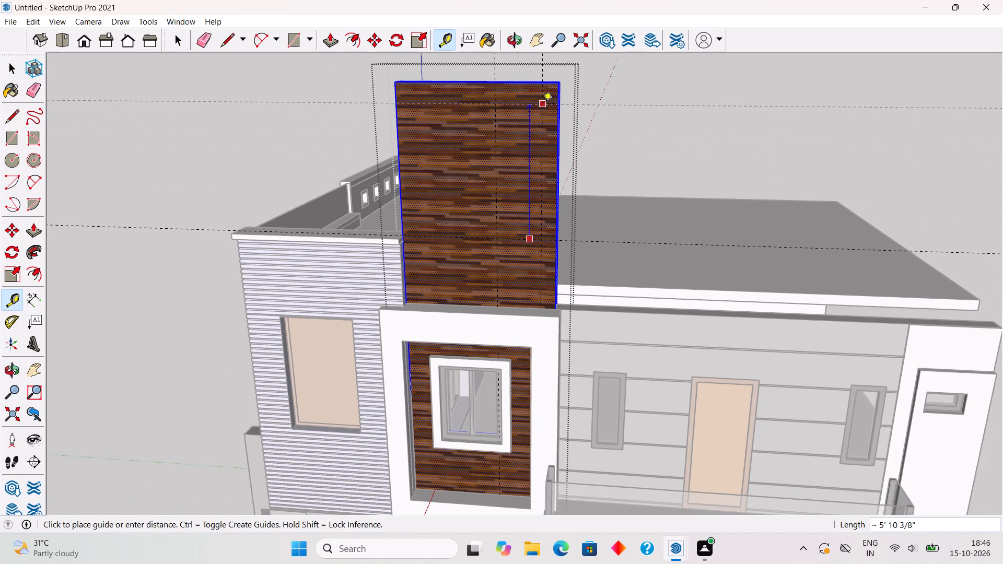
{"action": "type", "text": "5'"}
{"action": "key", "text": "Return"}
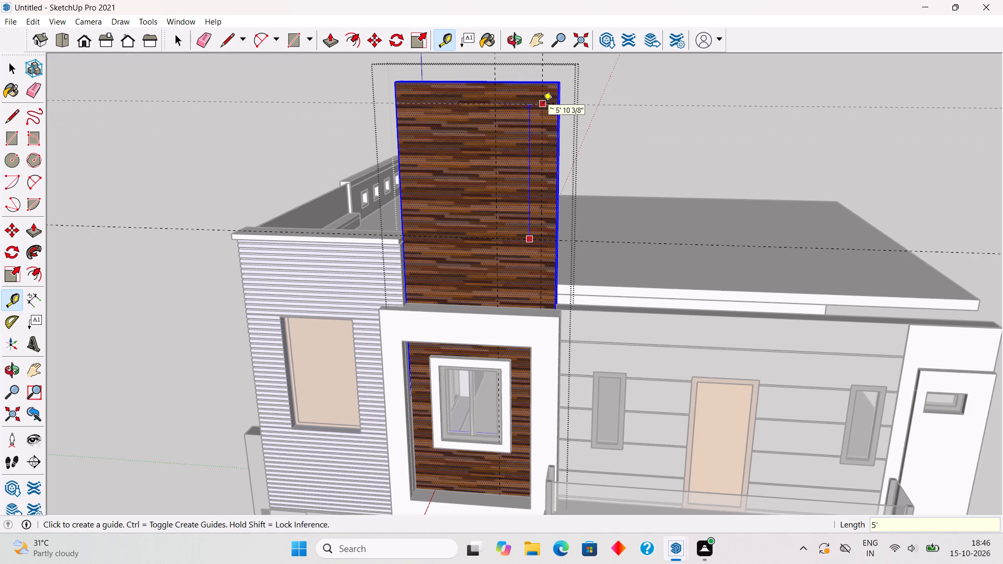
{"action": "key", "text": "space"}
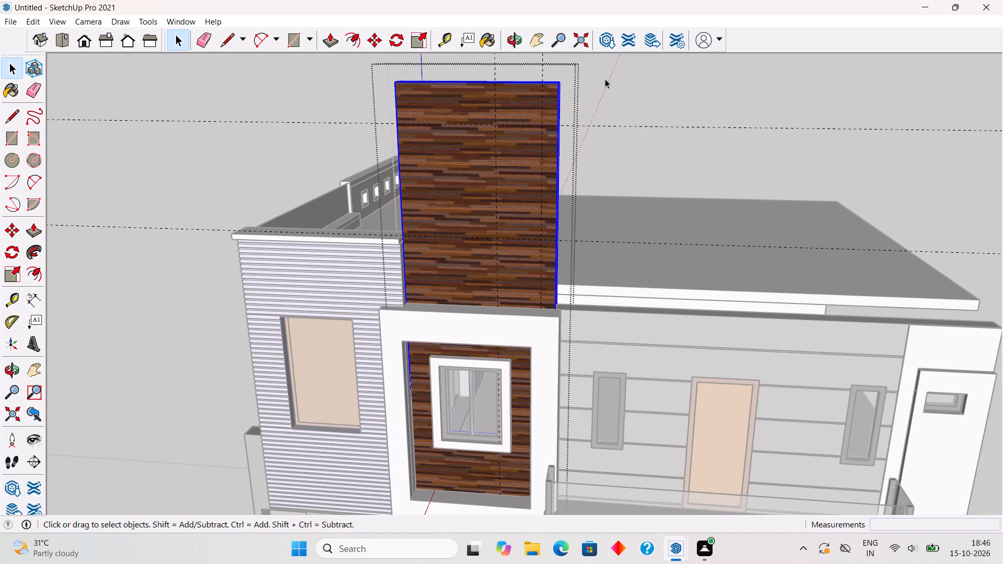
{"action": "left_click", "coordinate": [632, 62]}
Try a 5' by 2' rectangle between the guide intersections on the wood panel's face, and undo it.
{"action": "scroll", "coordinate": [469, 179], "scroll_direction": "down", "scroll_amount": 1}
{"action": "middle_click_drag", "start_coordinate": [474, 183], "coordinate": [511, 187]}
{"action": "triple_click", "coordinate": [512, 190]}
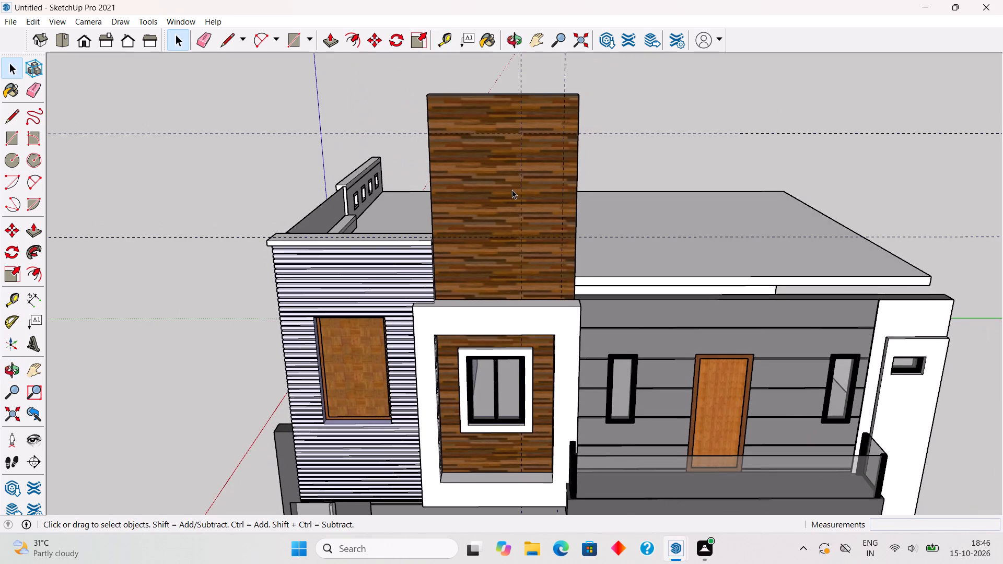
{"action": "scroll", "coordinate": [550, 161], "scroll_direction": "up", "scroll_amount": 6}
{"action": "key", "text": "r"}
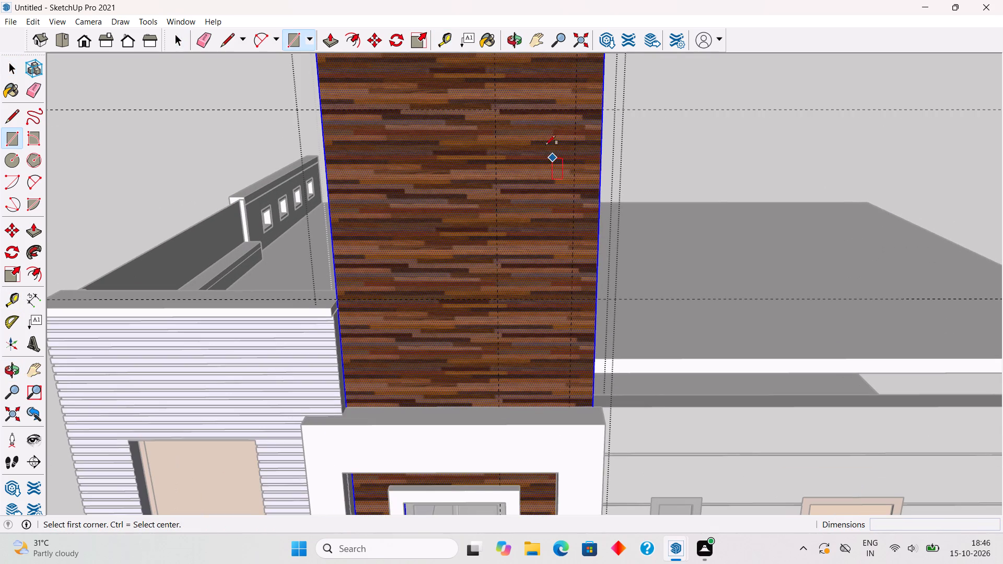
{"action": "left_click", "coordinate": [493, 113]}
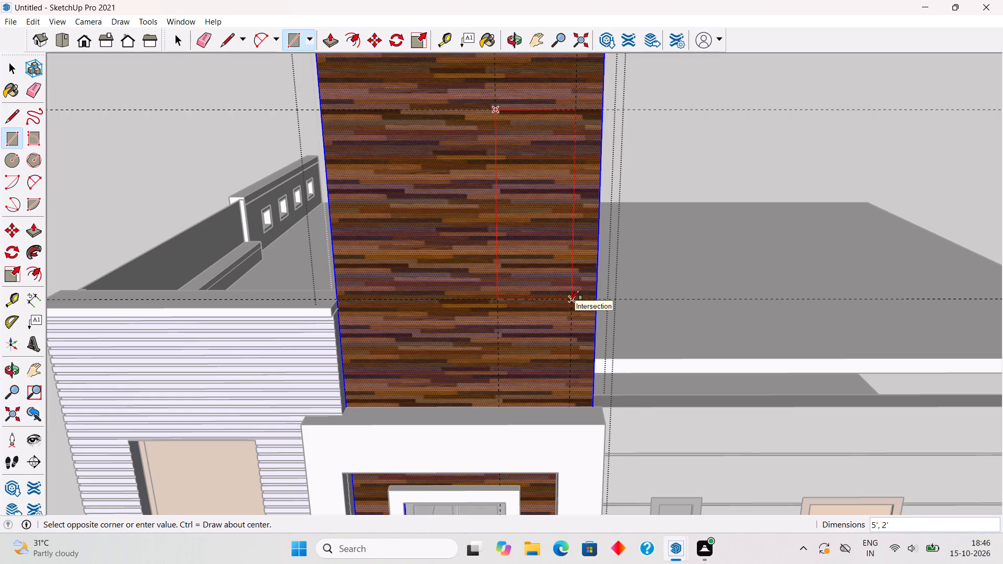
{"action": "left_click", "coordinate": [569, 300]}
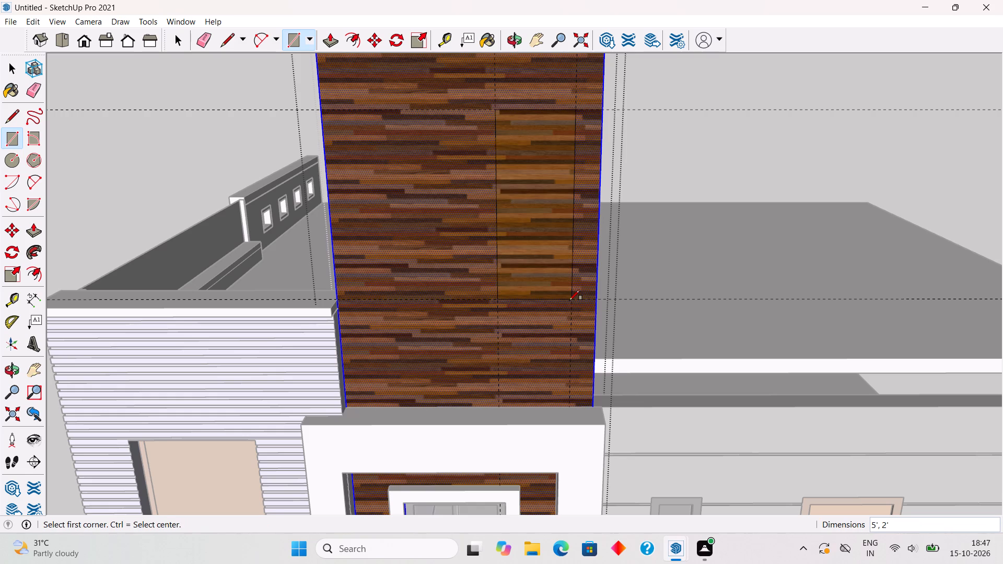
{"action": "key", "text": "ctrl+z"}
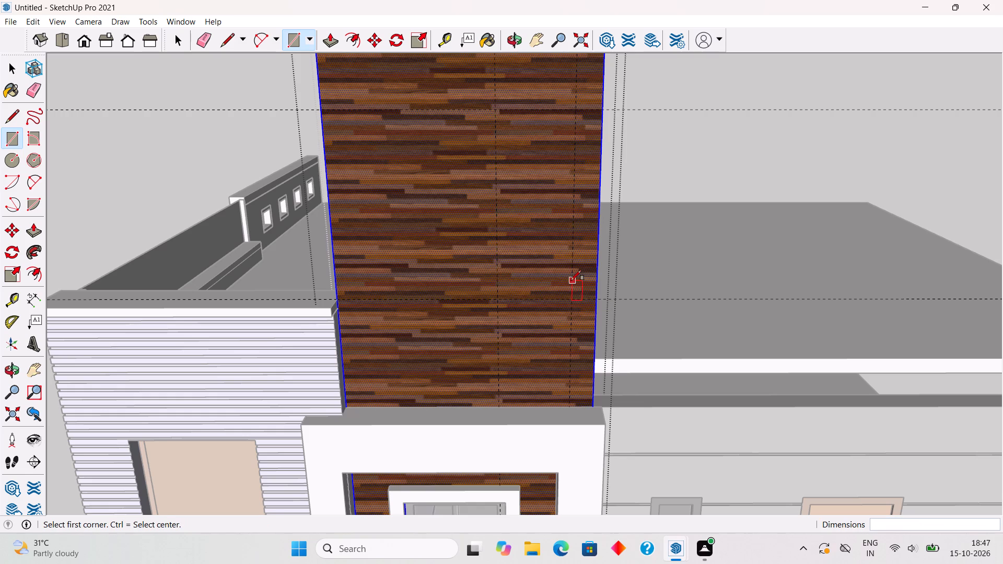
Add a vertical guide on the wood panel 1.8' in from the guide nearest the side edge, toward the ribbed wall.
{"action": "key", "text": "t"}
{"action": "left_click", "coordinate": [570, 256]}
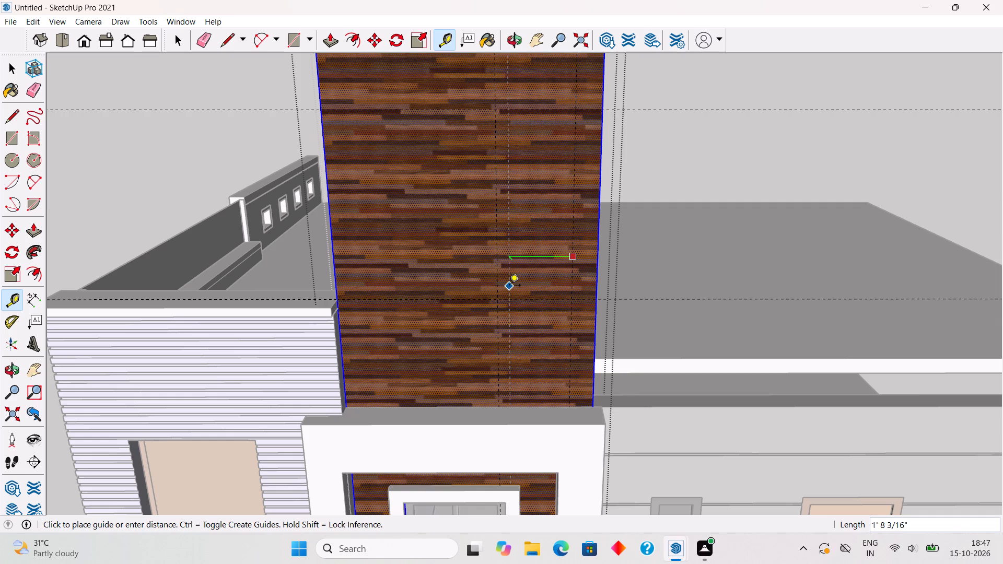
{"action": "key", "text": "1"}
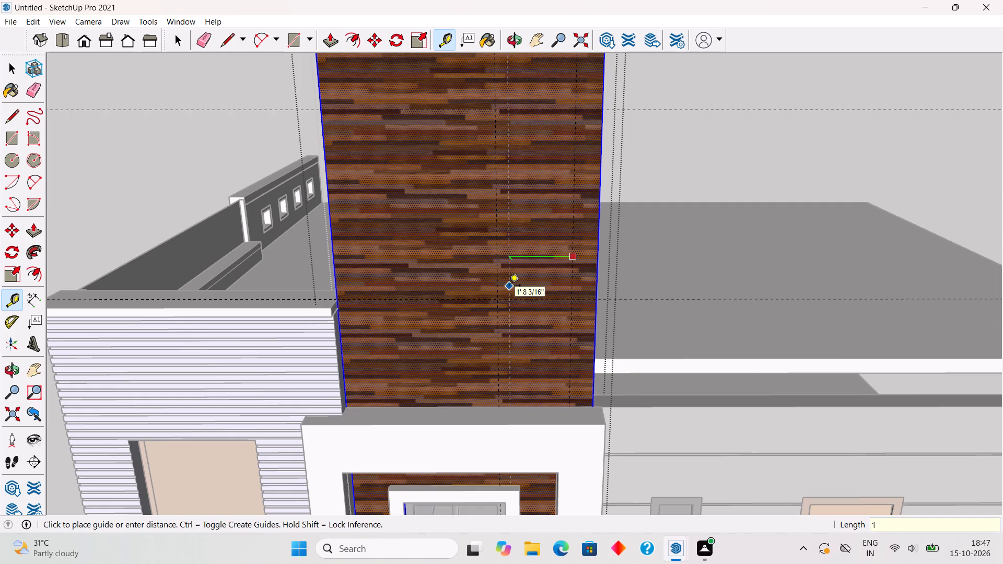
{"action": "type", "text": ".8"}
{"action": "key", "text": "apostrophe"}
{"action": "key", "text": "Return"}
{"action": "key", "text": "space"}
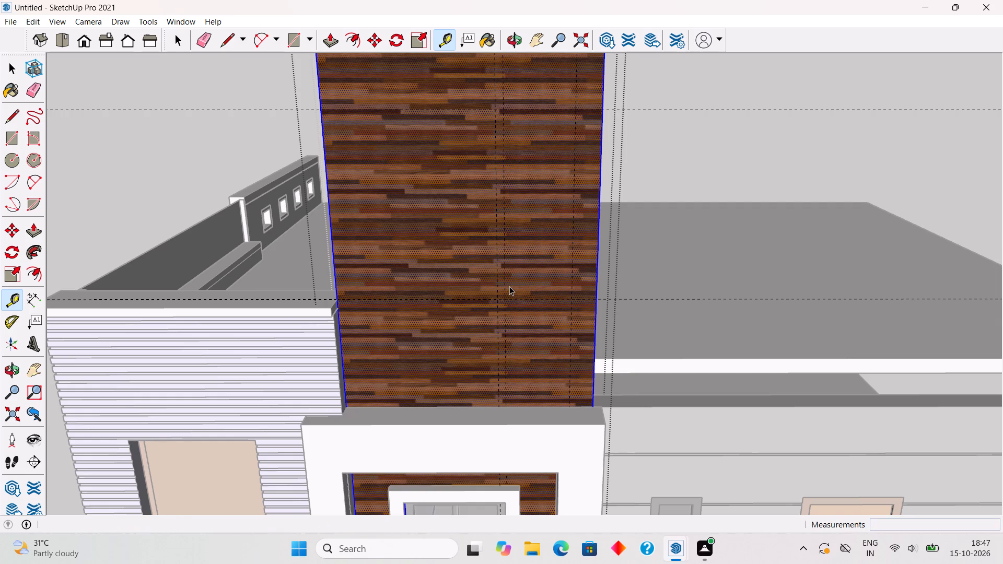
Cut a window opening 5' high and 1.8' wide between the guides, pushing it 9" through the wood panel.
{"action": "key", "text": "r"}
{"action": "left_click", "coordinate": [505, 110]}
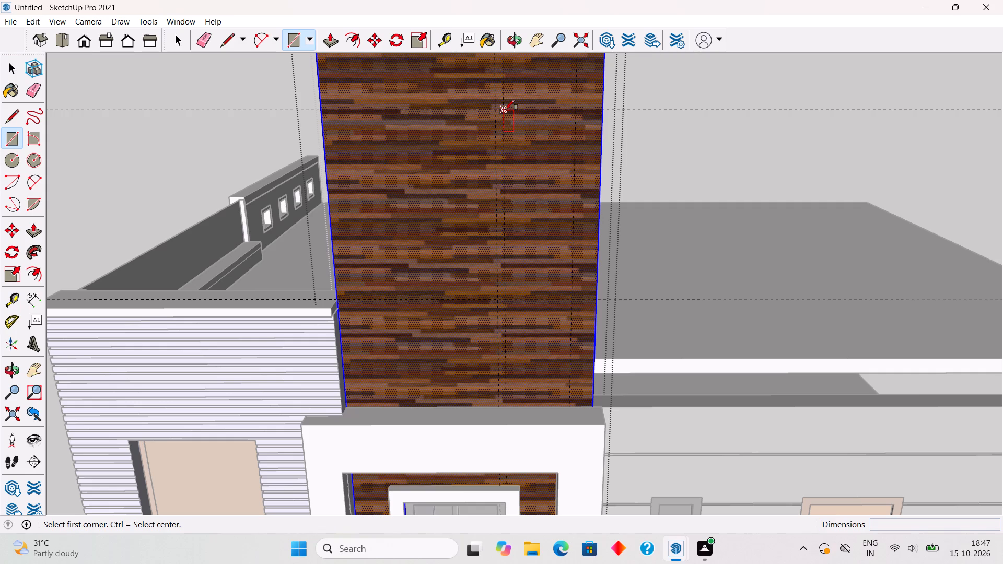
{"action": "left_click", "coordinate": [573, 299]}
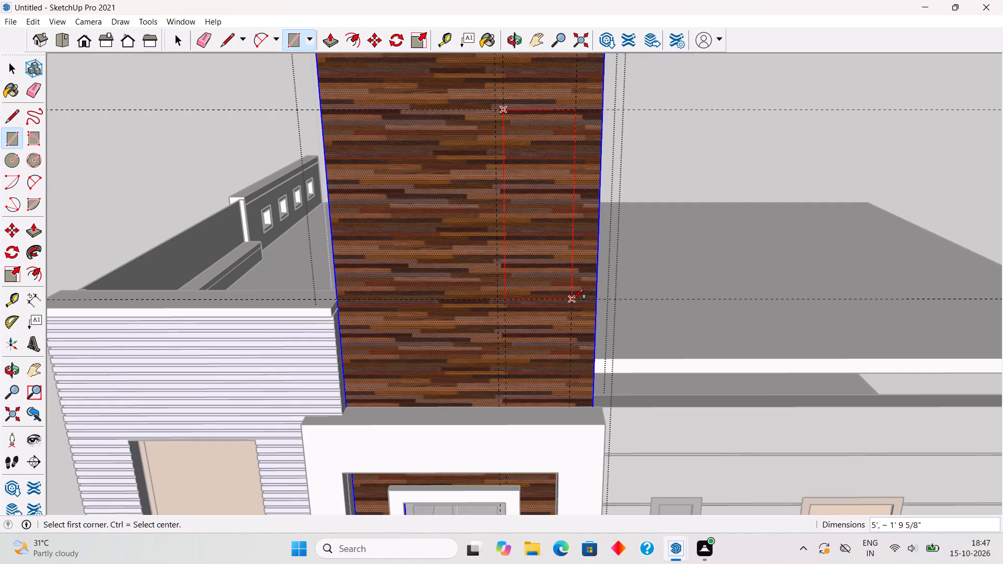
{"action": "key", "text": "p"}
{"action": "left_click_drag", "start_coordinate": [555, 289], "coordinate": [554, 188]}
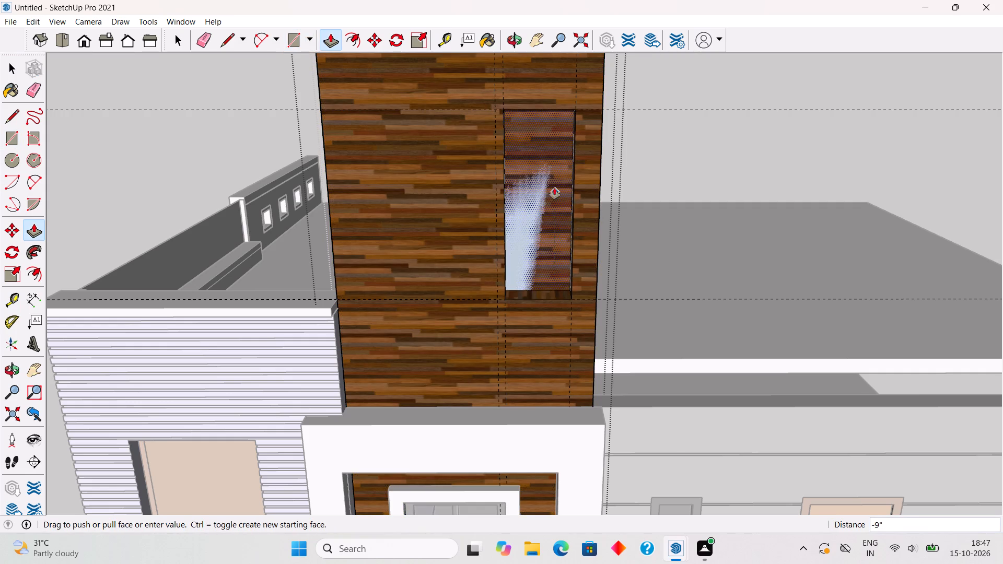
{"action": "left_click_drag", "start_coordinate": [554, 188], "coordinate": [553, 185]}
{"action": "scroll", "coordinate": [553, 186], "scroll_direction": "down", "scroll_amount": 6}
{"action": "key", "text": "space"}
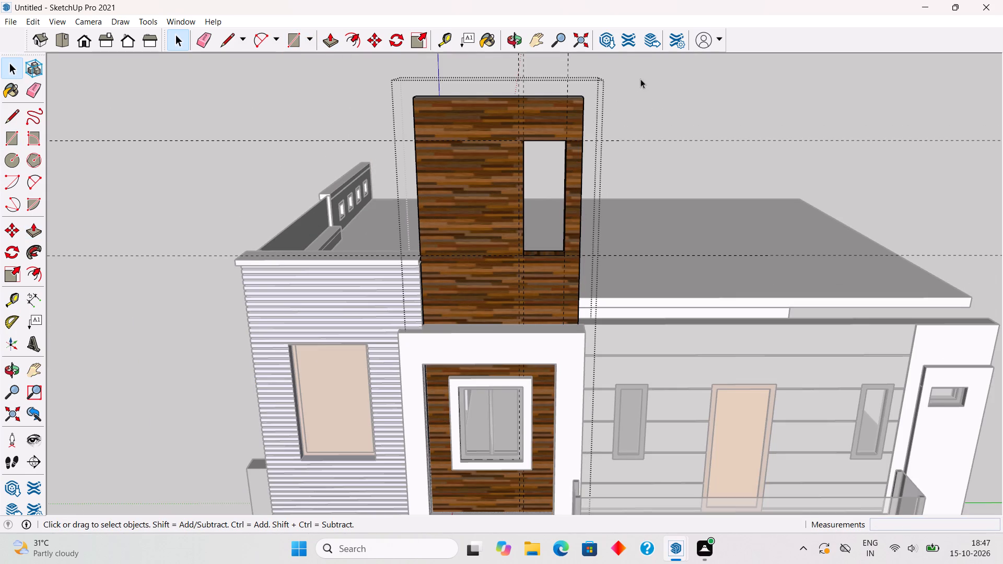
{"action": "left_click", "coordinate": [640, 79]}
Draw a rectangle covering the new opening in the wood panel, outside the panel's group.
{"action": "scroll", "coordinate": [553, 163], "scroll_direction": "up", "scroll_amount": 4}
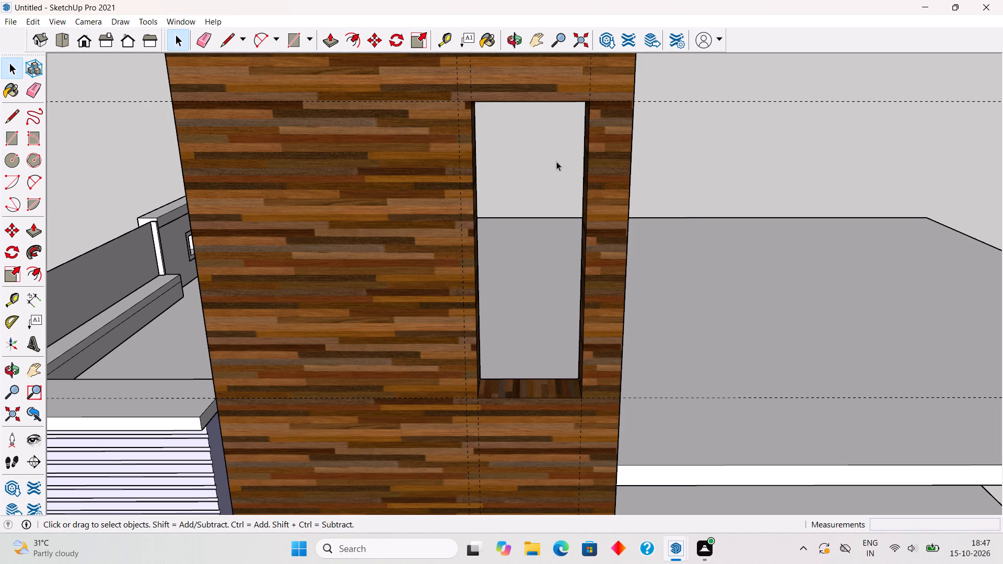
{"action": "key", "text": "t"}
{"action": "key", "text": "r"}
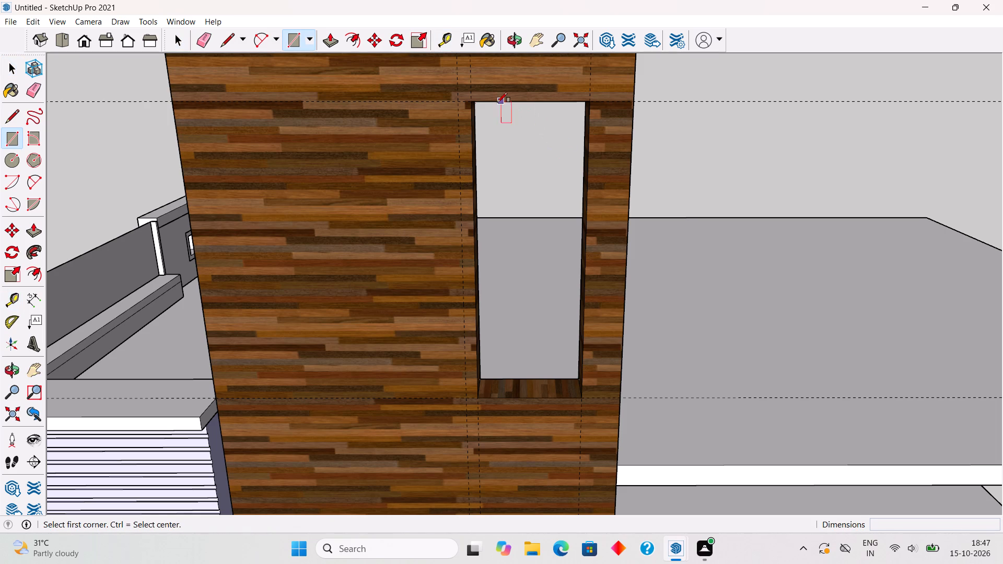
{"action": "left_click", "coordinate": [475, 103]}
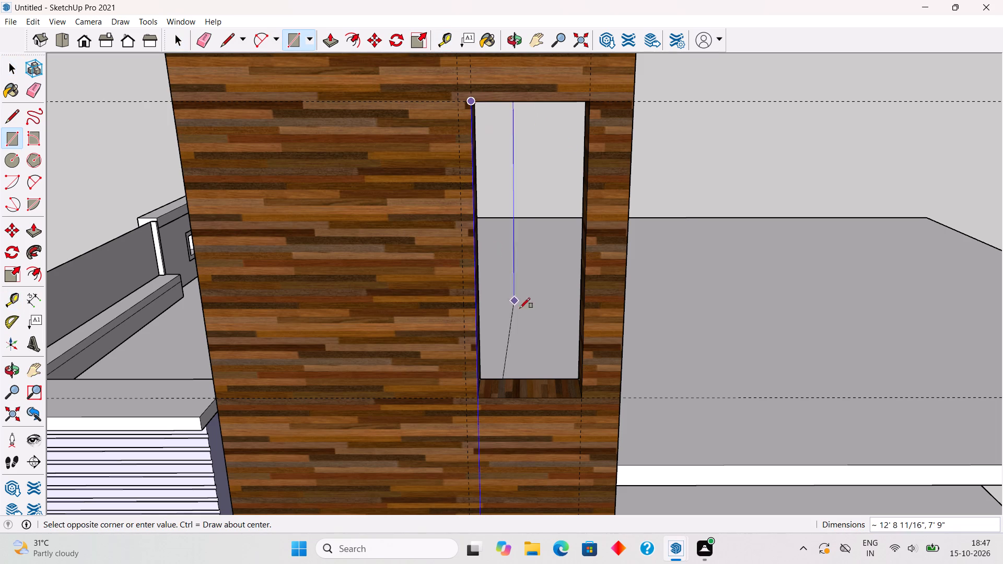
{"action": "left_click", "coordinate": [585, 400]}
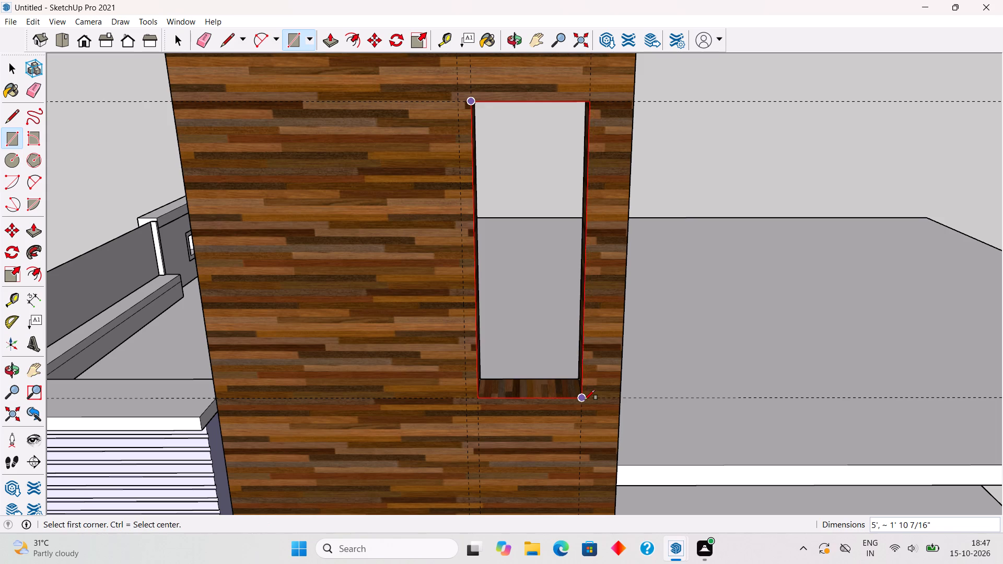
Offset the rectangle's edges 3" inward and delete the inner face to leave a window frame outline.
{"action": "key", "text": "space"}
{"action": "type", "text": "f"}
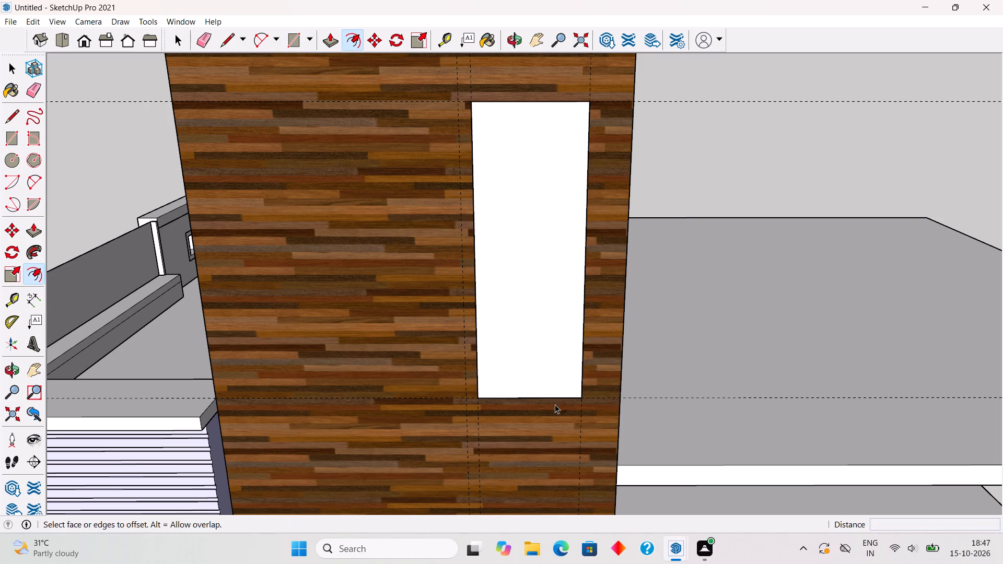
{"action": "left_click", "coordinate": [549, 393]}
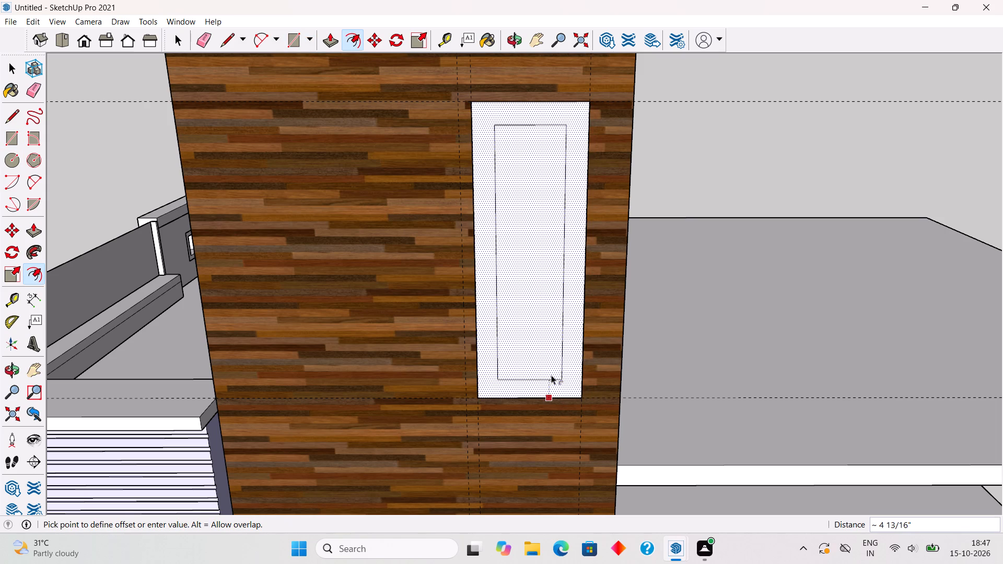
{"action": "type", "text": "3\""}
{"action": "key", "text": "Return"}
{"action": "key", "text": "space"}
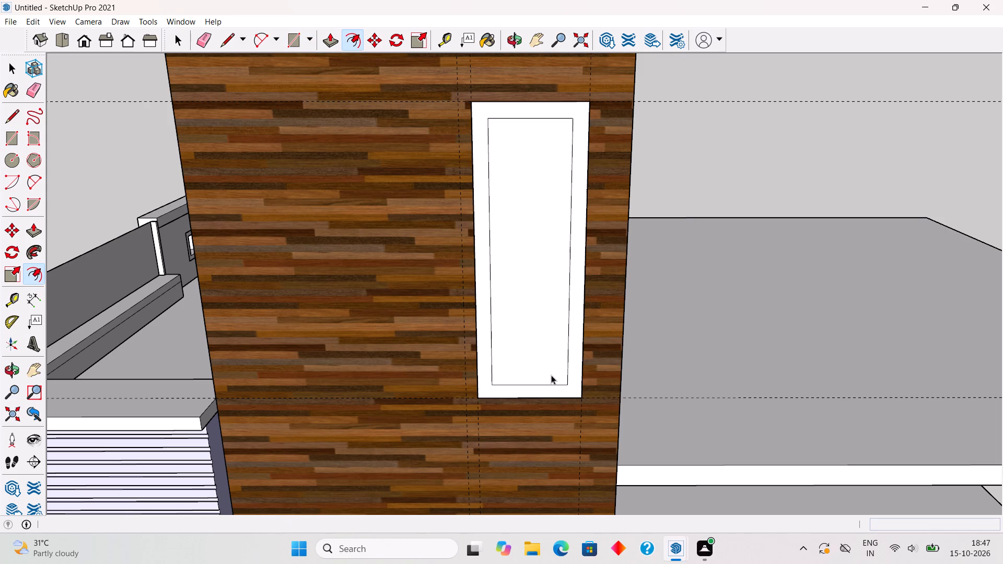
{"action": "left_click", "coordinate": [551, 375]}
{"action": "key", "text": "Delete"}
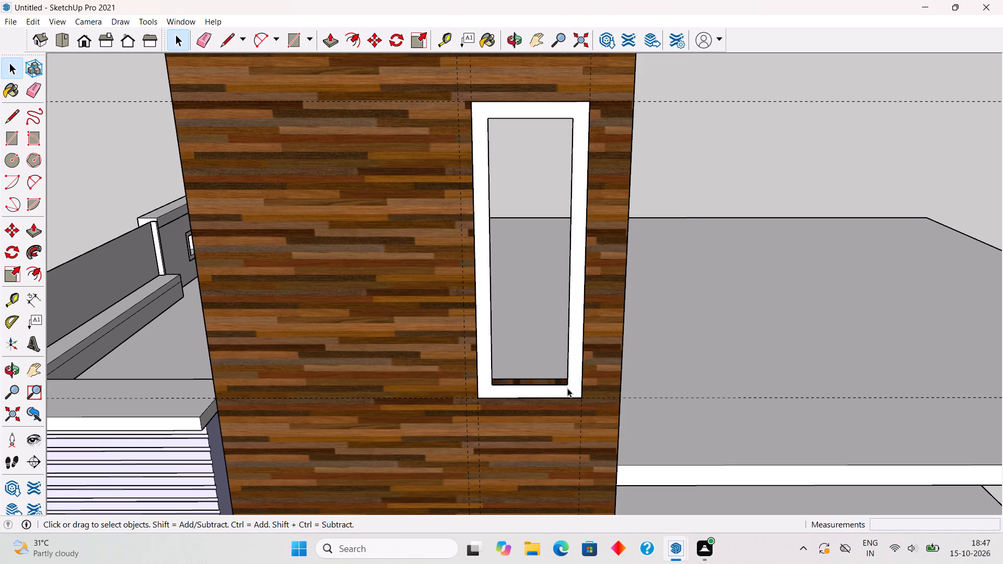
Extrude the window frame face 3" outward and make the whole frame a group.
{"action": "left_click", "coordinate": [572, 389]}
{"action": "key", "text": "p"}
{"action": "left_click", "coordinate": [572, 389]}
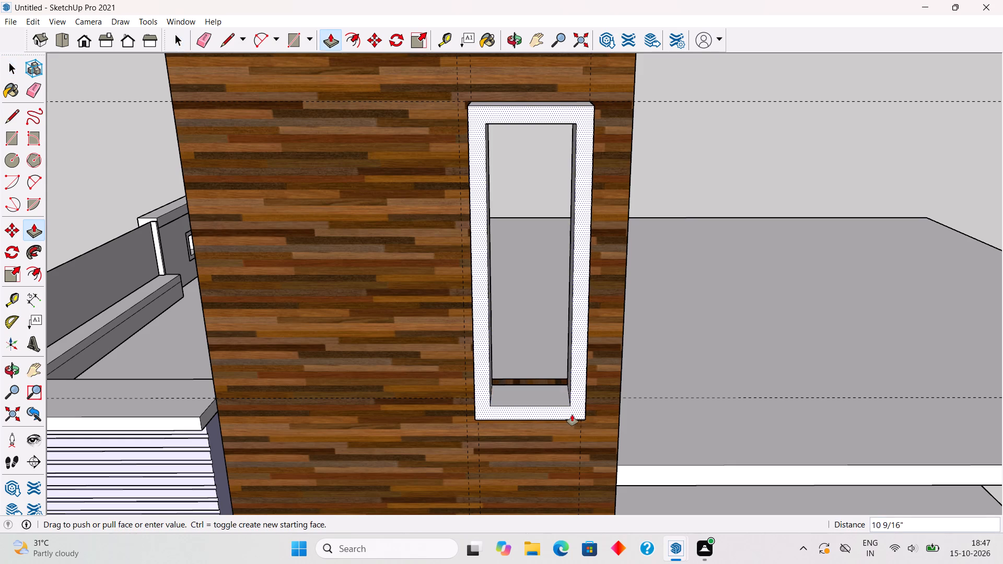
{"action": "type", "text": "3\""}
{"action": "key", "text": "Return"}
{"action": "key", "text": "space"}
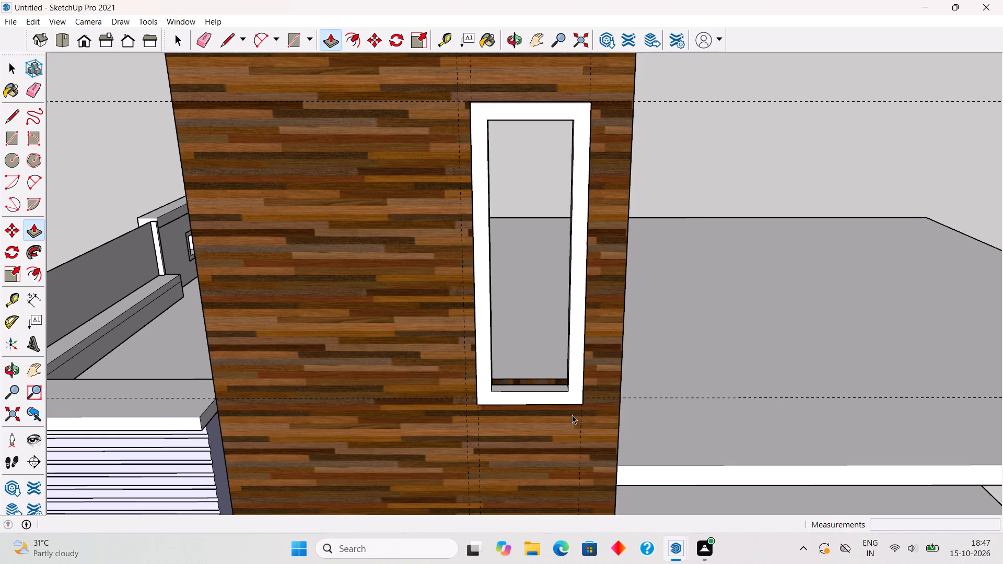
{"action": "triple_click", "coordinate": [572, 395]}
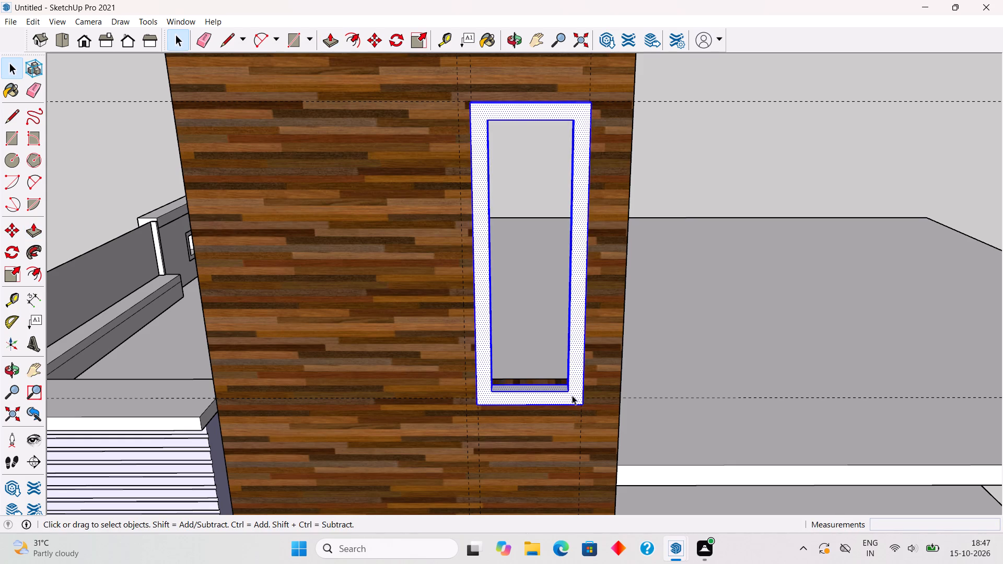
{"action": "right_click", "coordinate": [572, 395]}
{"action": "left_click", "coordinate": [610, 305]}
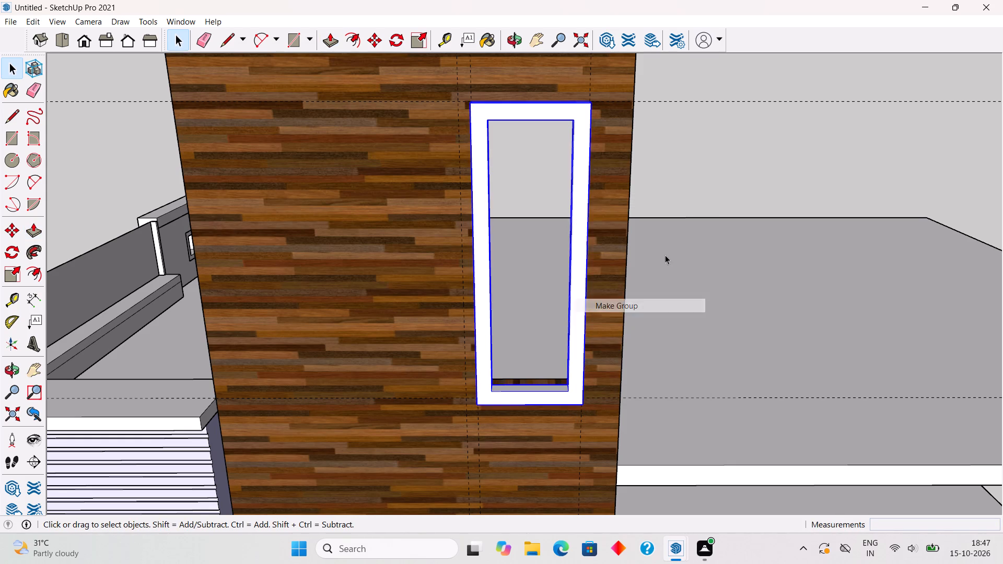
{"action": "left_click", "coordinate": [697, 172]}
Move the frame group 3" back by its lower outer corner so its front sits flush with the wood panel.
{"action": "middle_click_drag", "start_coordinate": [596, 352], "coordinate": [674, 357]}
{"action": "scroll", "coordinate": [604, 399], "scroll_direction": "up", "scroll_amount": 5}
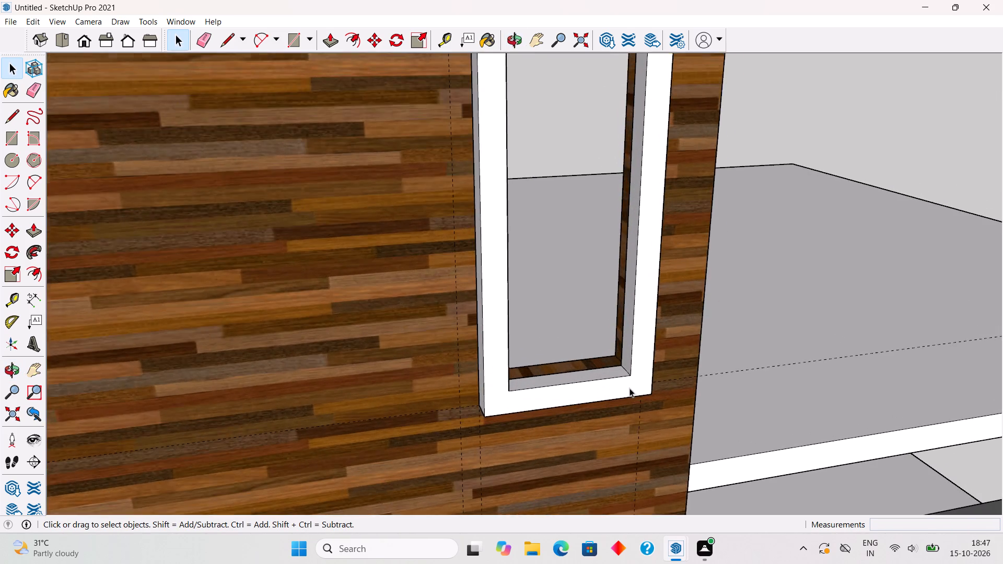
{"action": "scroll", "coordinate": [629, 388], "scroll_direction": "up", "scroll_amount": 4}
{"action": "middle_click_drag", "start_coordinate": [654, 386], "coordinate": [670, 434]}
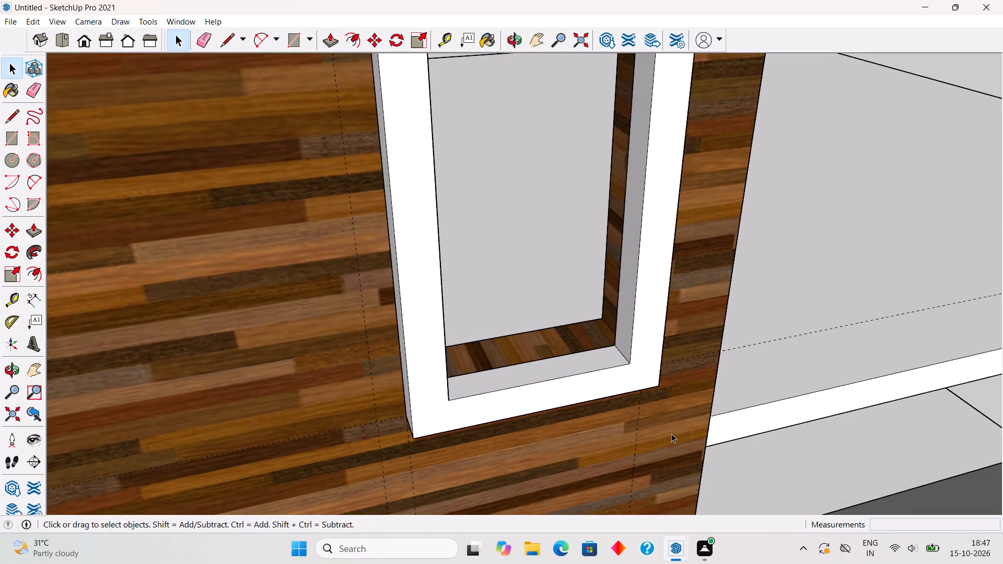
{"action": "key", "text": "m"}
{"action": "left_click", "coordinate": [661, 387]}
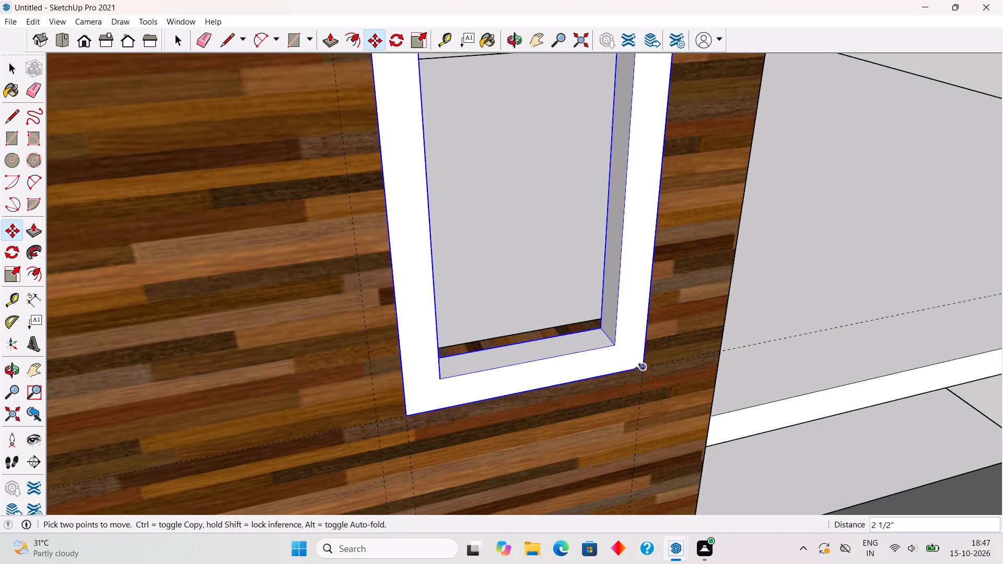
{"action": "left_click", "coordinate": [639, 362]}
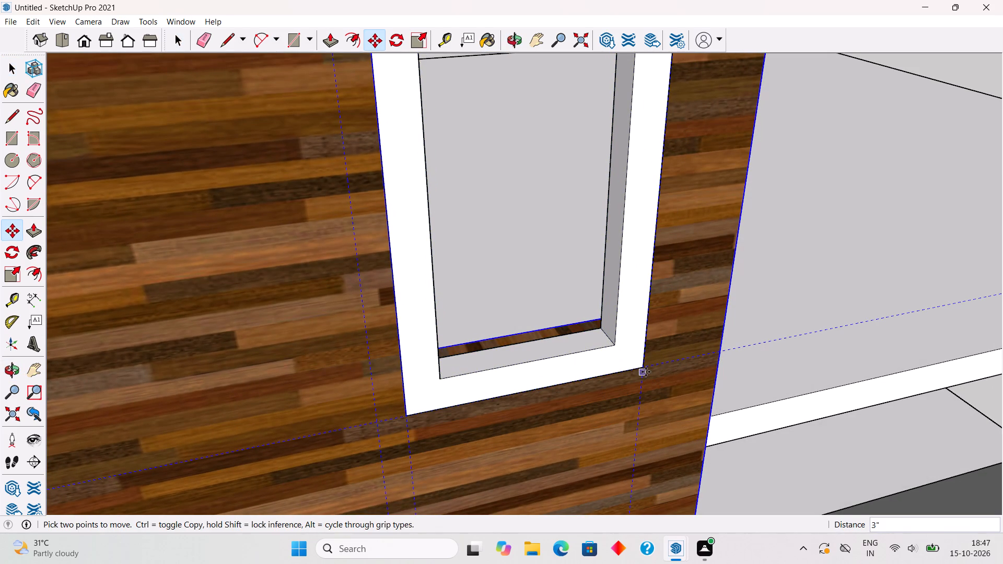
Move the tower window frame 2" inward by its lower outer corner so it sits recessed in the wood panel opening.
{"action": "left_click", "coordinate": [640, 371]}
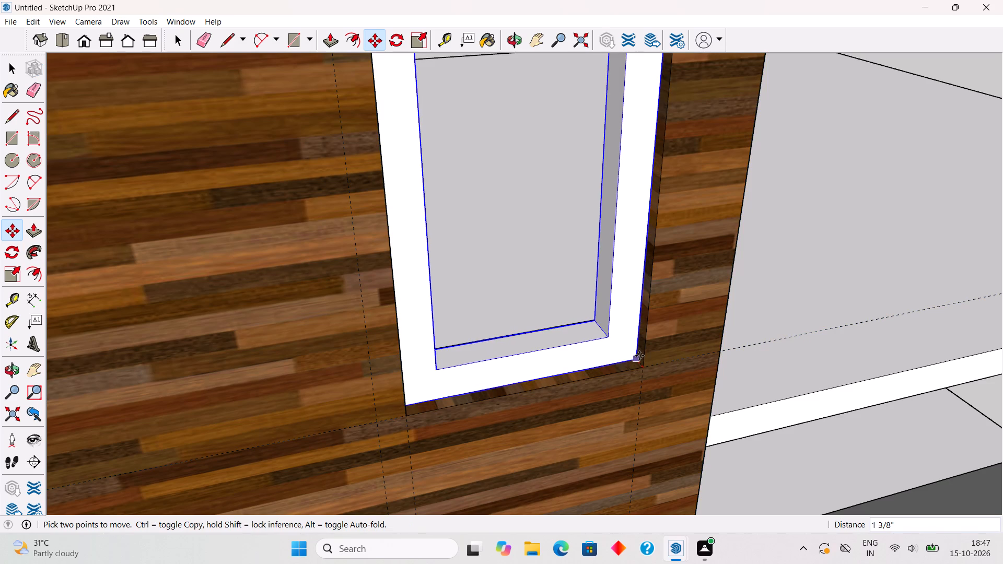
{"action": "scroll", "coordinate": [635, 355], "scroll_direction": "up", "scroll_amount": 5}
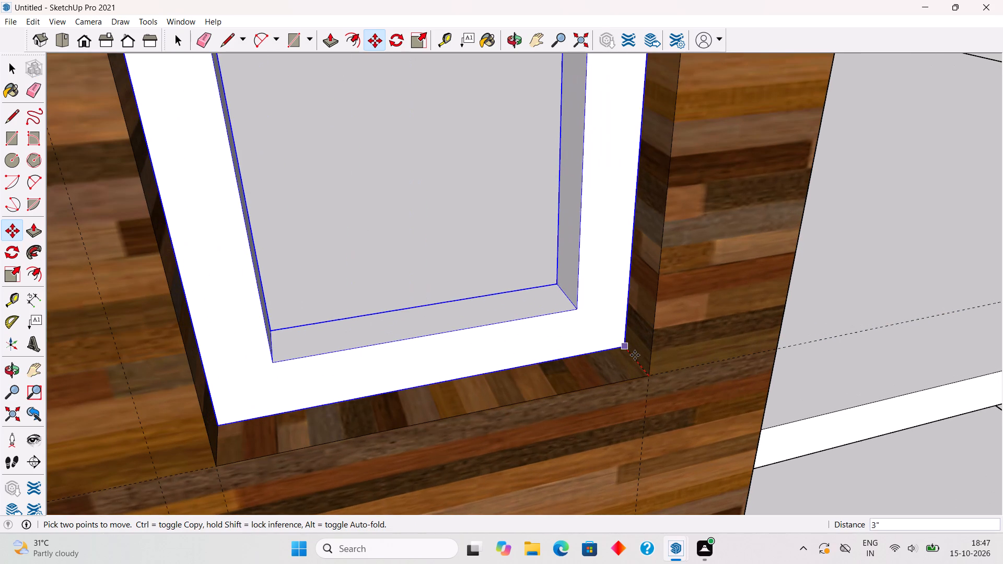
{"action": "type", "text": "2\""}
{"action": "key", "text": "Return"}
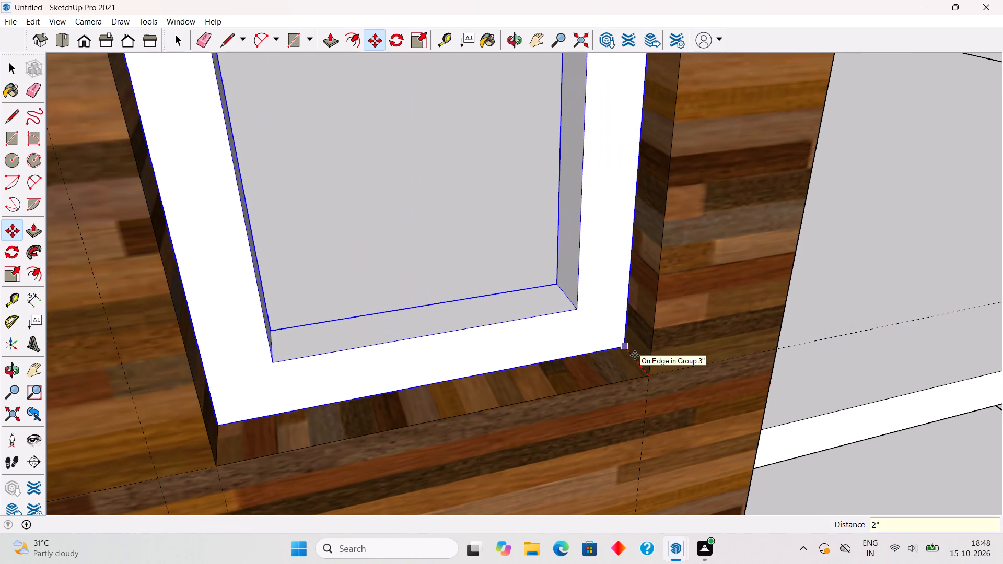
{"action": "key", "text": "space"}
Draw a rectangle about 4' 6" by 1' 3 5/8" filling the tower window frame's opening and make it a group.
{"action": "scroll", "coordinate": [635, 355], "scroll_direction": "down", "scroll_amount": 9}
{"action": "middle_click_drag", "start_coordinate": [627, 366], "coordinate": [621, 436]}
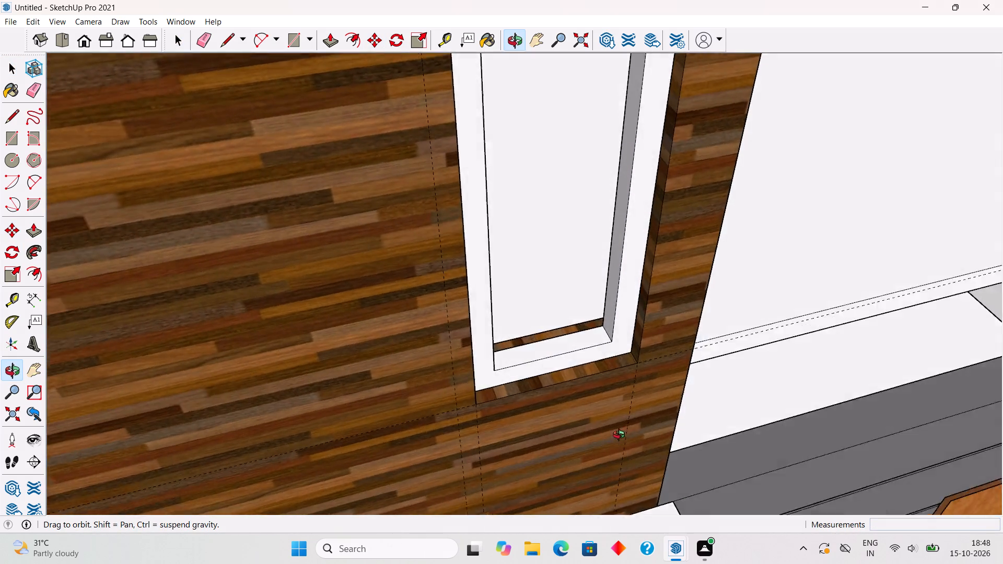
{"action": "middle_click_drag", "start_coordinate": [621, 436], "coordinate": [477, 322]}
{"action": "scroll", "coordinate": [477, 322], "scroll_direction": "down", "scroll_amount": 8}
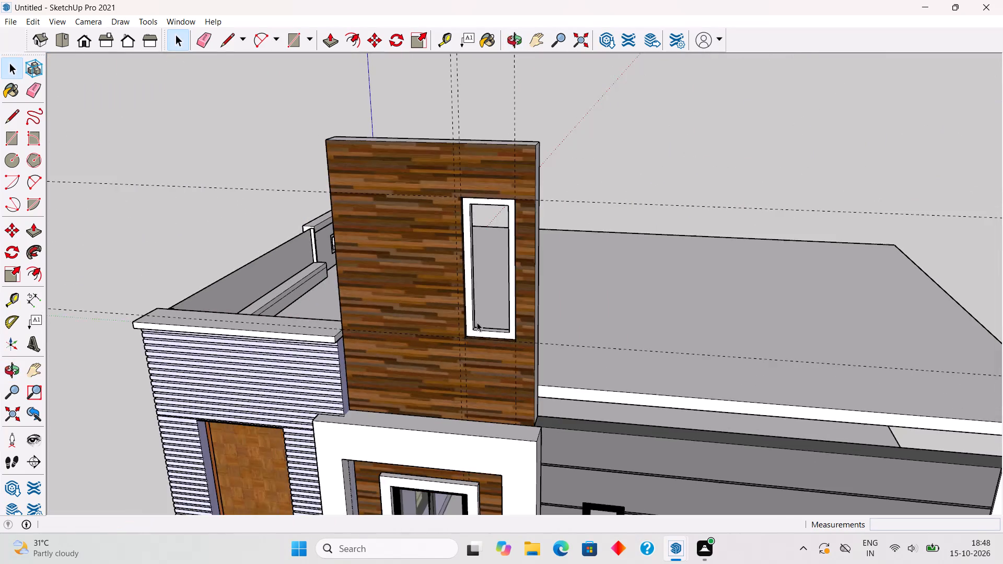
{"action": "middle_click_drag", "start_coordinate": [547, 332], "coordinate": [581, 278]}
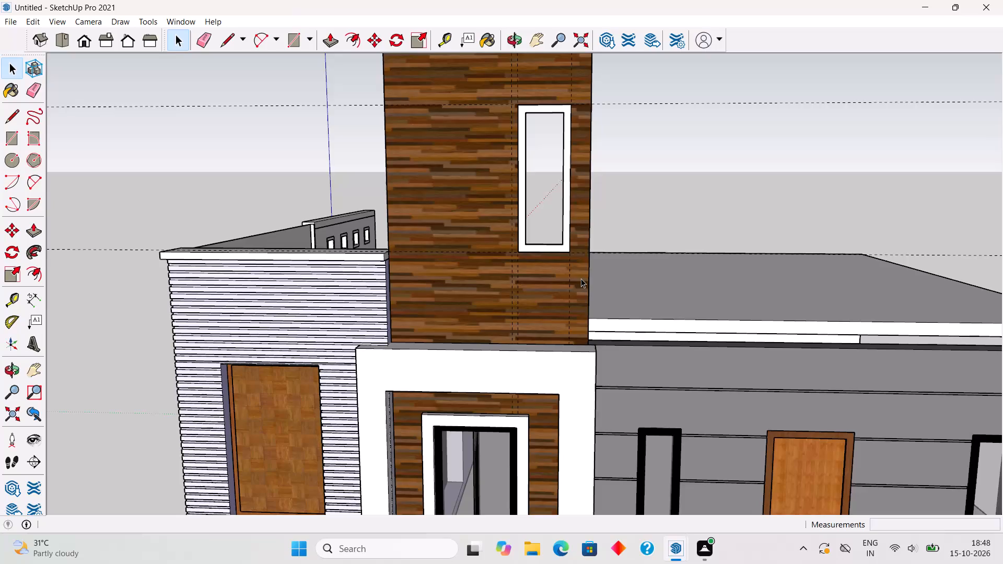
{"action": "key", "text": "r"}
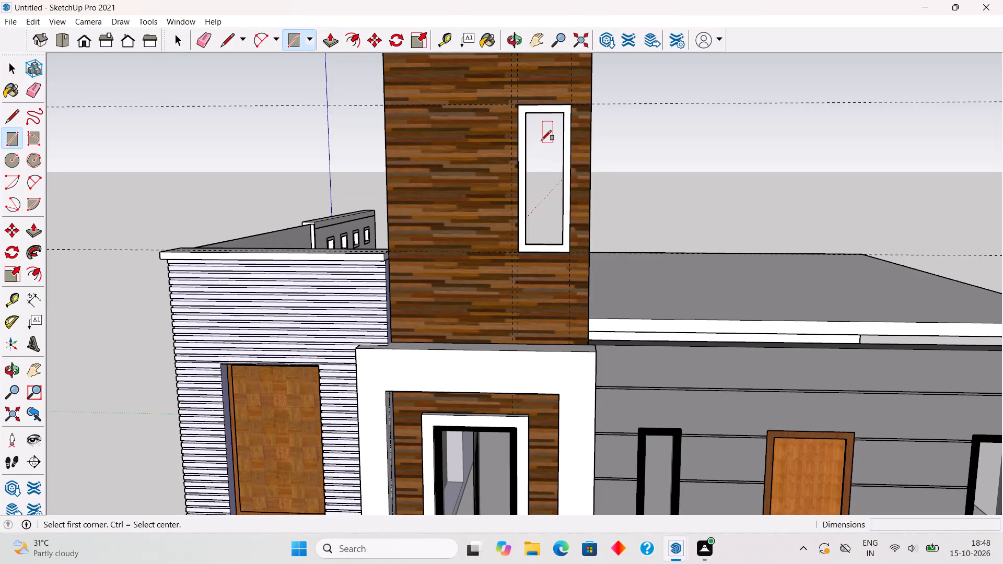
{"action": "left_click", "coordinate": [524, 116]}
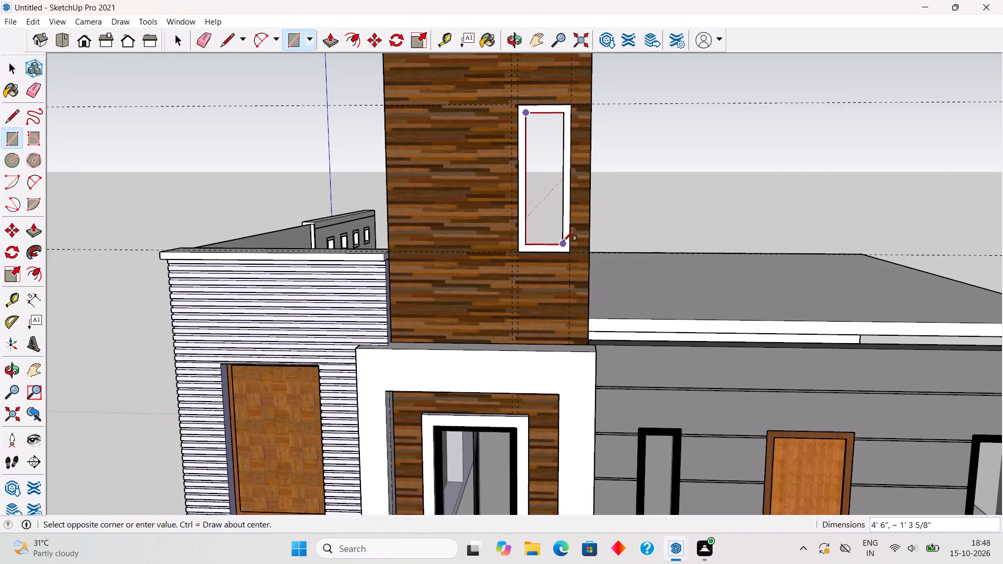
{"action": "left_click", "coordinate": [564, 241]}
{"action": "key", "text": "space"}
{"action": "triple_click", "coordinate": [549, 214]}
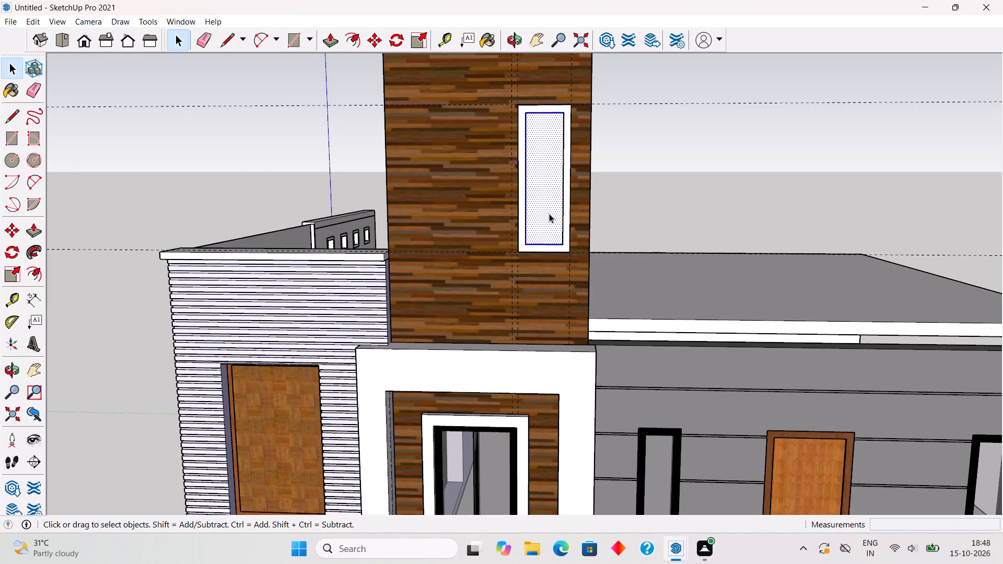
{"action": "right_click", "coordinate": [549, 214]}
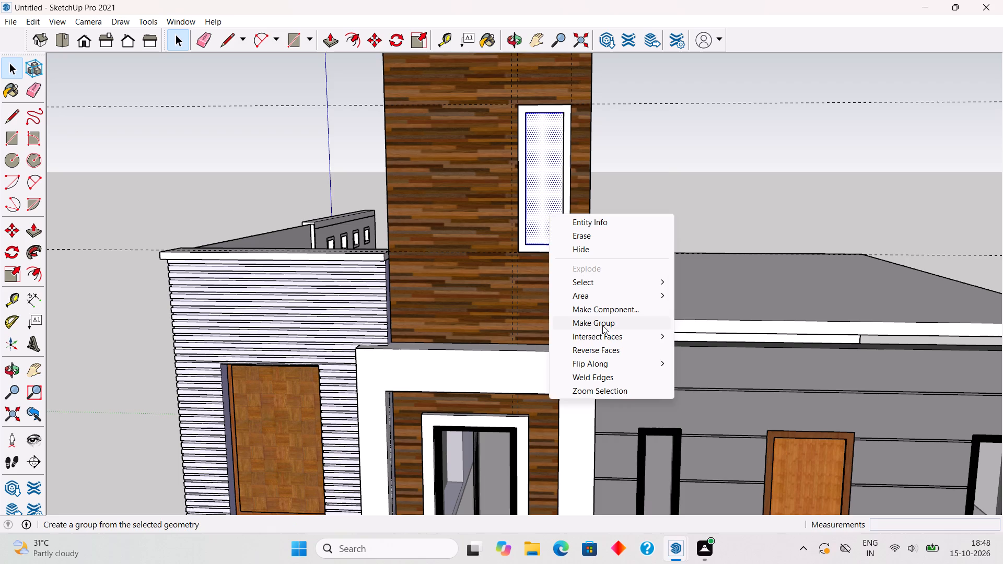
{"action": "left_click", "coordinate": [602, 325]}
{"action": "left_click", "coordinate": [652, 163]}
Extrude the top face of the wood-panel tower 3' upward inside its group, then close the group.
{"action": "scroll", "coordinate": [652, 163], "scroll_direction": "down", "scroll_amount": 5}
{"action": "middle_click_drag", "start_coordinate": [619, 255], "coordinate": [639, 259]}
{"action": "scroll", "coordinate": [637, 259], "scroll_direction": "down", "scroll_amount": 1}
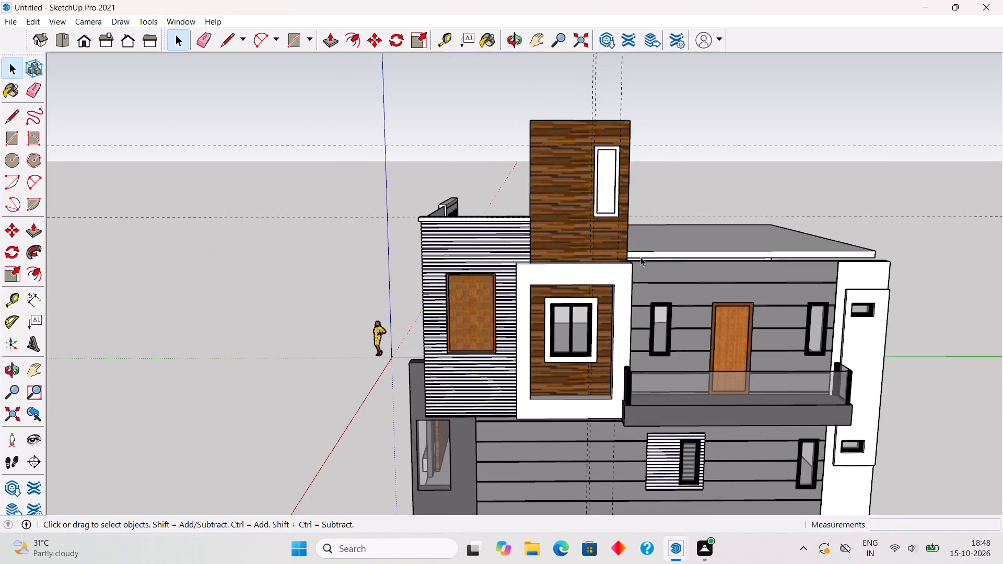
{"action": "middle_click_drag", "start_coordinate": [613, 159], "coordinate": [612, 275]}
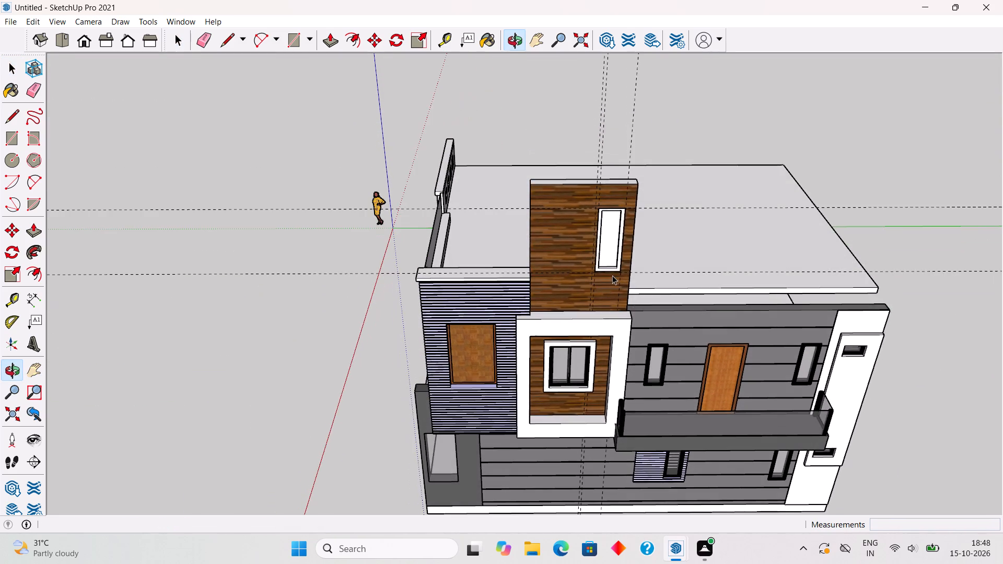
{"action": "scroll", "coordinate": [568, 174], "scroll_direction": "up", "scroll_amount": 4}
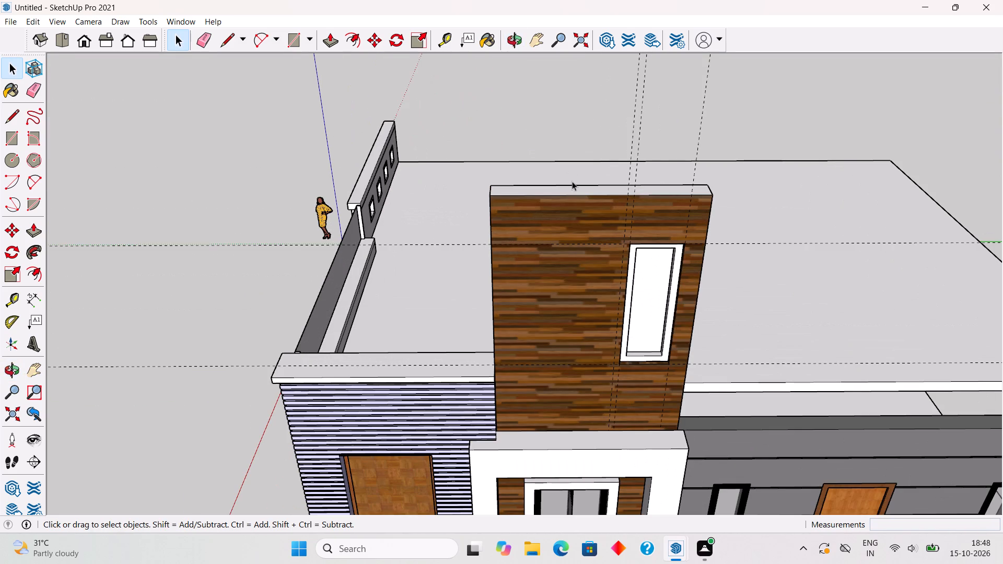
{"action": "scroll", "coordinate": [576, 164], "scroll_direction": "up", "scroll_amount": 2}
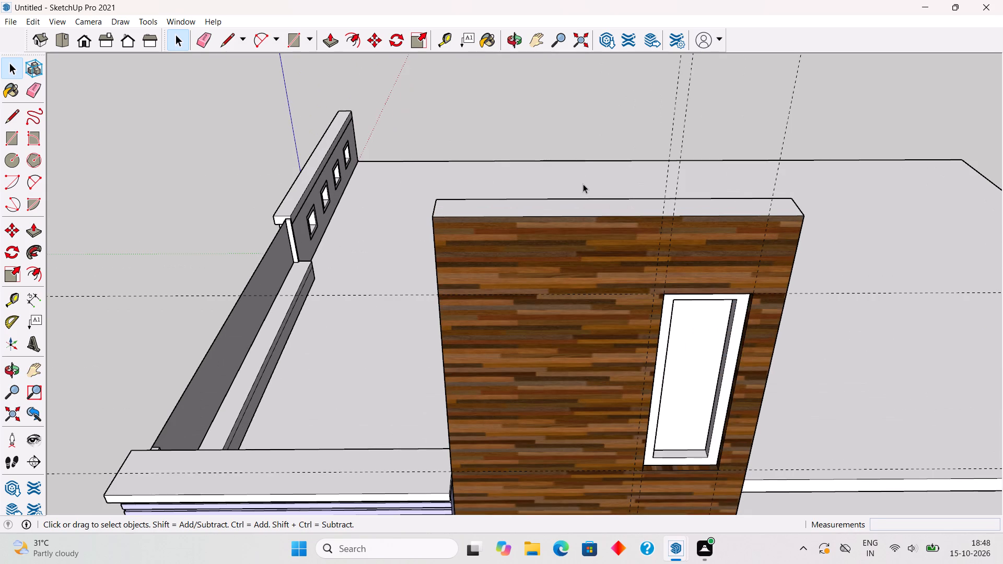
{"action": "key", "text": "p"}
{"action": "key", "text": "space"}
{"action": "triple_click", "coordinate": [585, 223]}
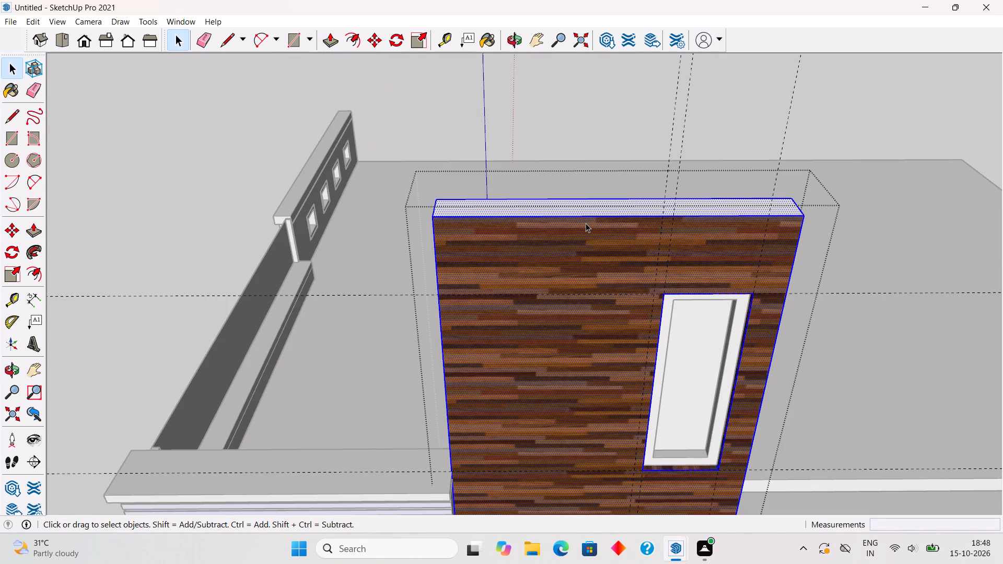
{"action": "key", "text": "p"}
{"action": "left_click", "coordinate": [591, 205]}
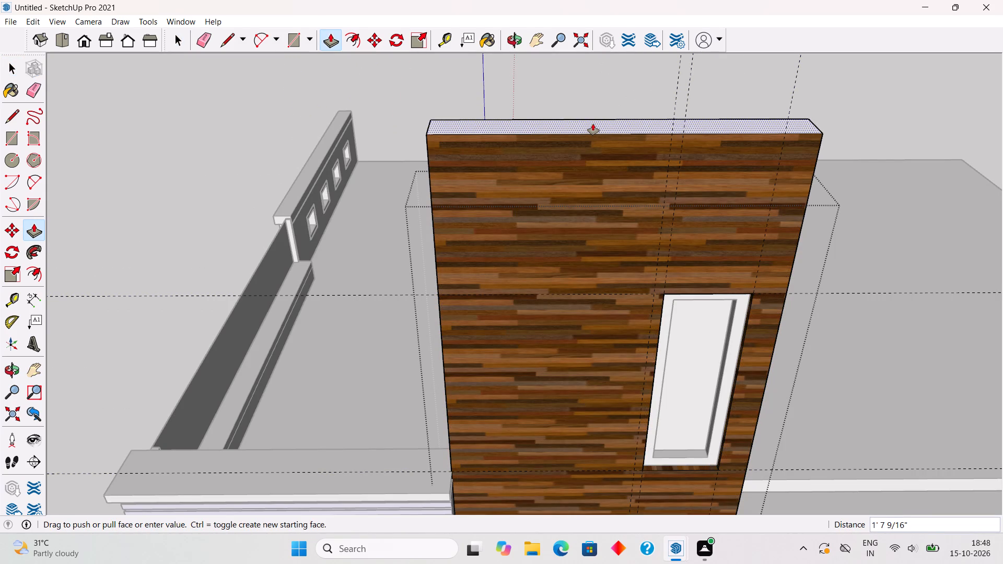
{"action": "type", "text": "3'"}
{"action": "key", "text": "Return"}
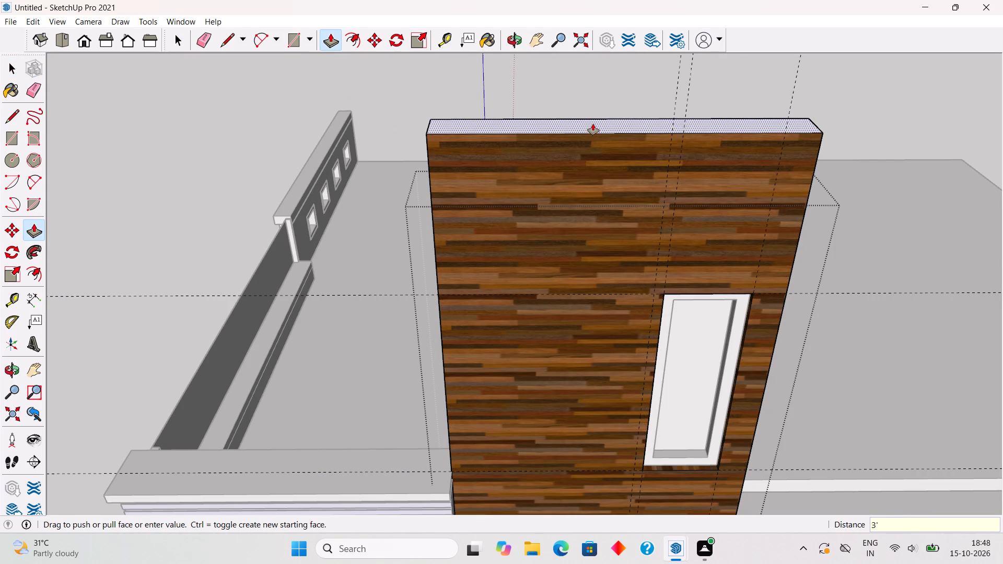
{"action": "key", "text": "space"}
{"action": "scroll", "coordinate": [593, 124], "scroll_direction": "down", "scroll_amount": 12}
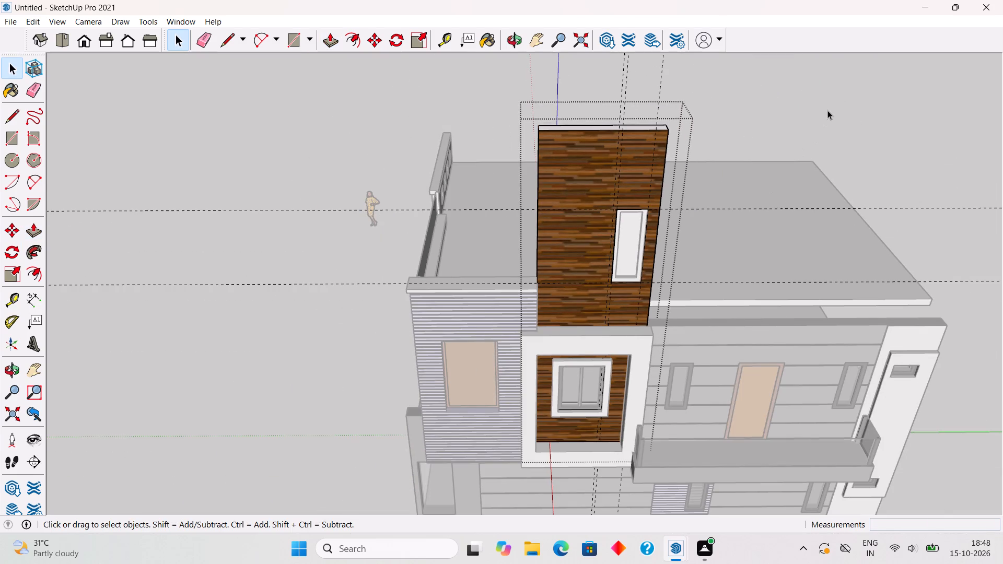
{"action": "left_click", "coordinate": [828, 110]}
Extend the roof slab's front edge face about 1' 5 3/4" out to the inner edge of the front wall beside the tower.
{"action": "scroll", "coordinate": [772, 201], "scroll_direction": "down", "scroll_amount": 1}
{"action": "middle_click_drag", "start_coordinate": [695, 238], "coordinate": [366, 198]}
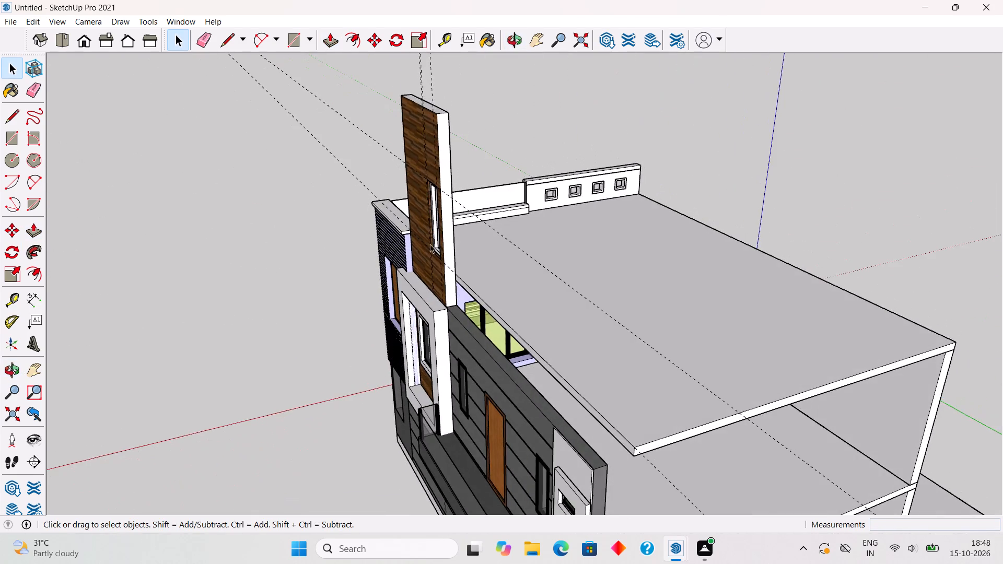
{"action": "scroll", "coordinate": [450, 252], "scroll_direction": "up", "scroll_amount": 5}
{"action": "scroll", "coordinate": [467, 387], "scroll_direction": "up", "scroll_amount": 5}
{"action": "triple_click", "coordinate": [508, 291]}
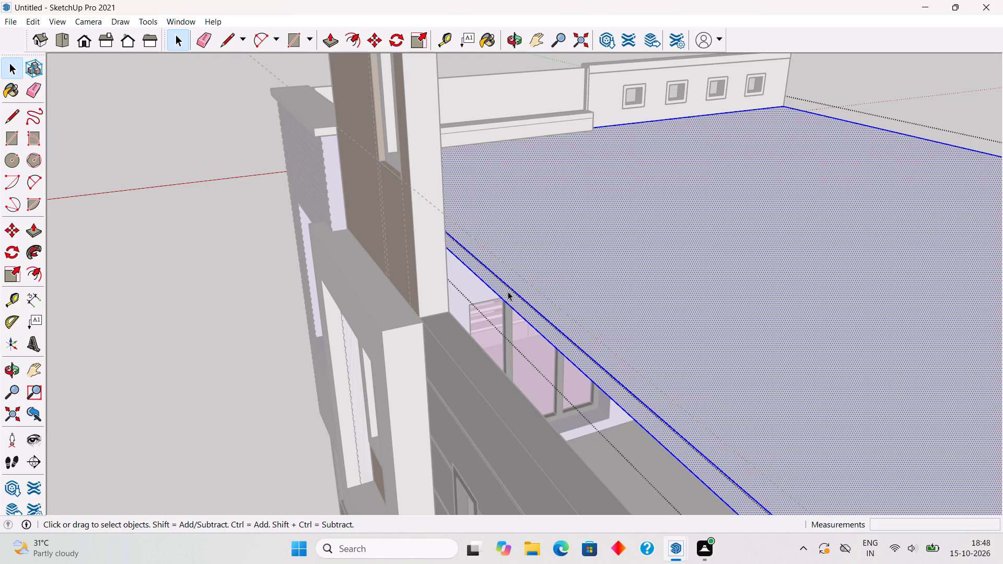
{"action": "key", "text": "p"}
{"action": "left_click", "coordinate": [508, 291]}
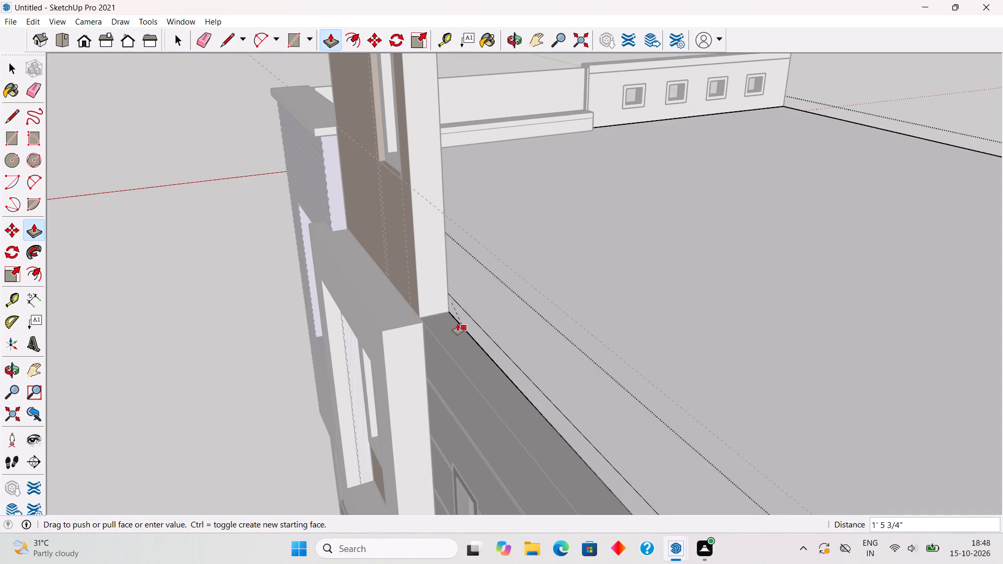
{"action": "left_click", "coordinate": [454, 318]}
{"action": "key", "text": "space"}
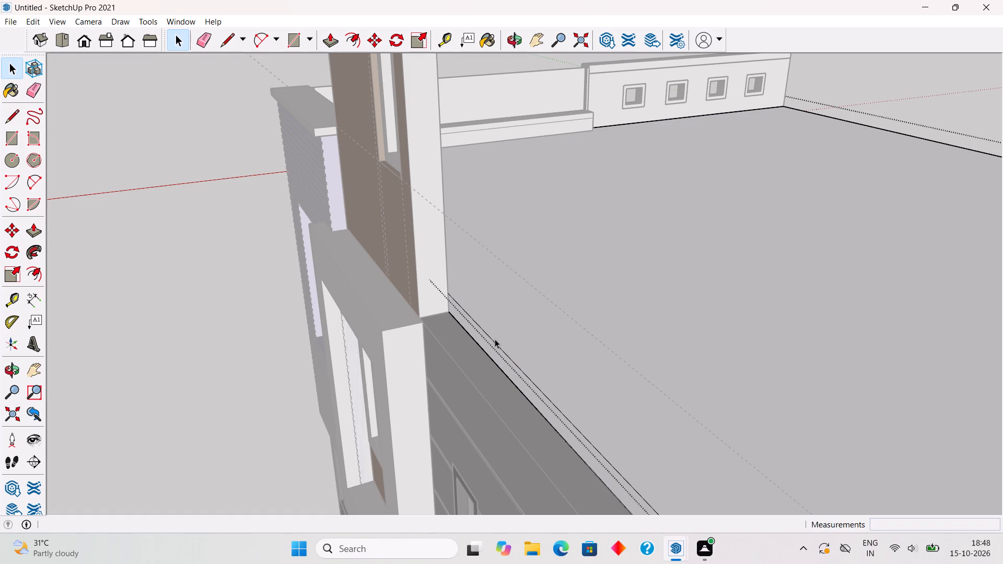
{"action": "scroll", "coordinate": [466, 357], "scroll_direction": "up", "scroll_amount": 7}
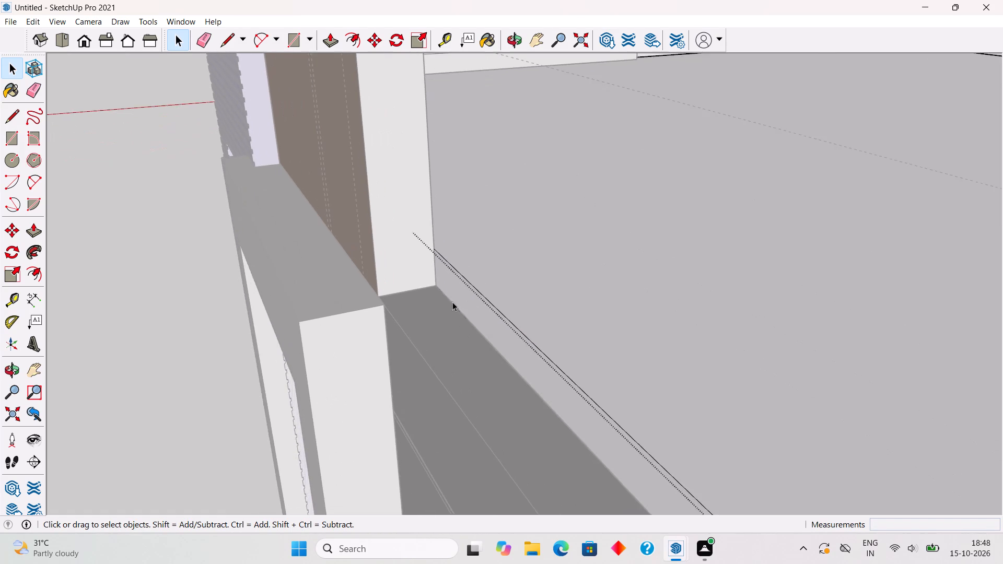
{"action": "scroll", "coordinate": [452, 302], "scroll_direction": "down", "scroll_amount": 4}
{"action": "left_click", "coordinate": [148, 191]}
Draw a 10" by 15' 4" rectangle on top of the front wall, from the tower's back lower corner to the white column.
{"action": "middle_click_drag", "start_coordinate": [214, 275], "coordinate": [936, 466]}
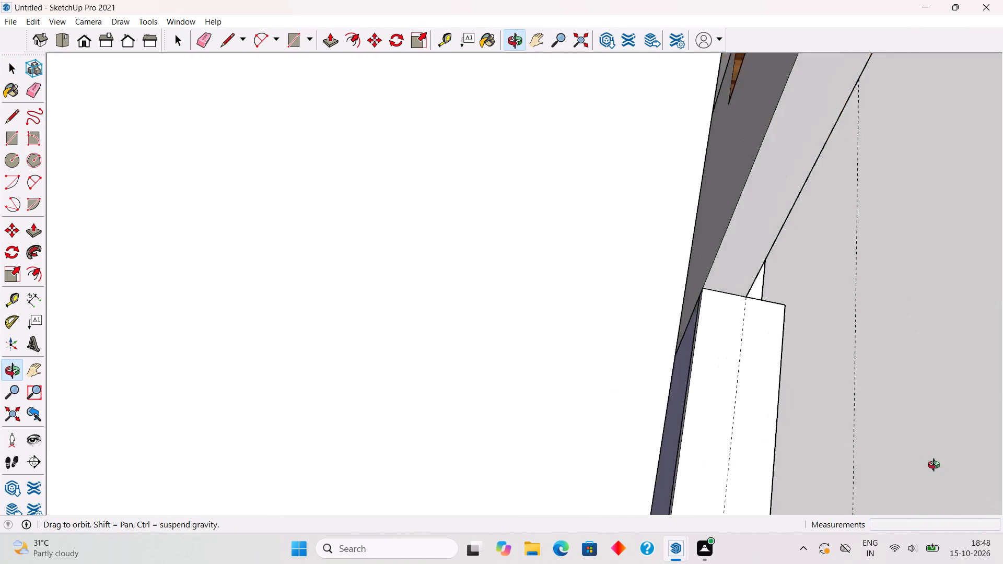
{"action": "middle_click_drag", "start_coordinate": [936, 466], "coordinate": [340, 281]}
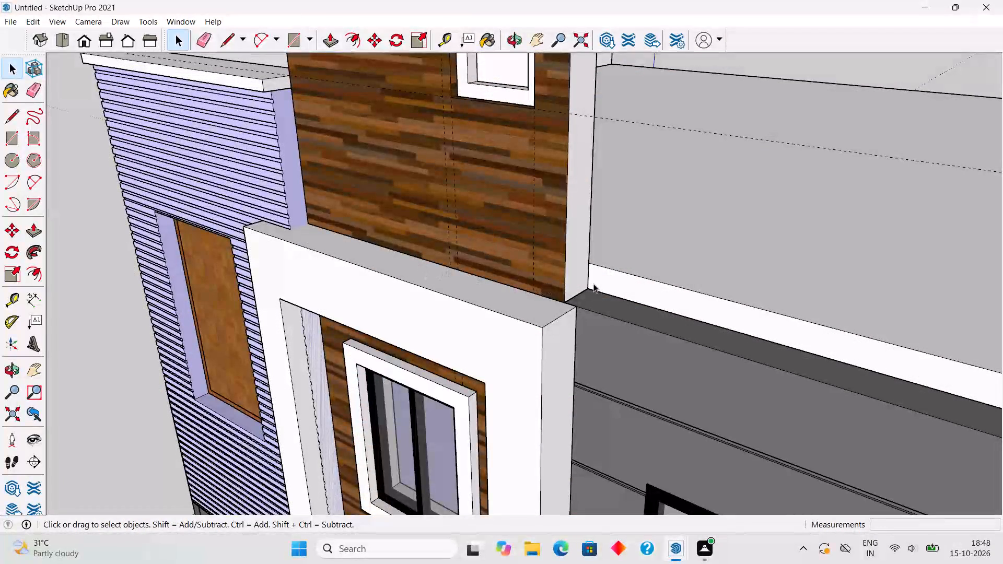
{"action": "key", "text": "r"}
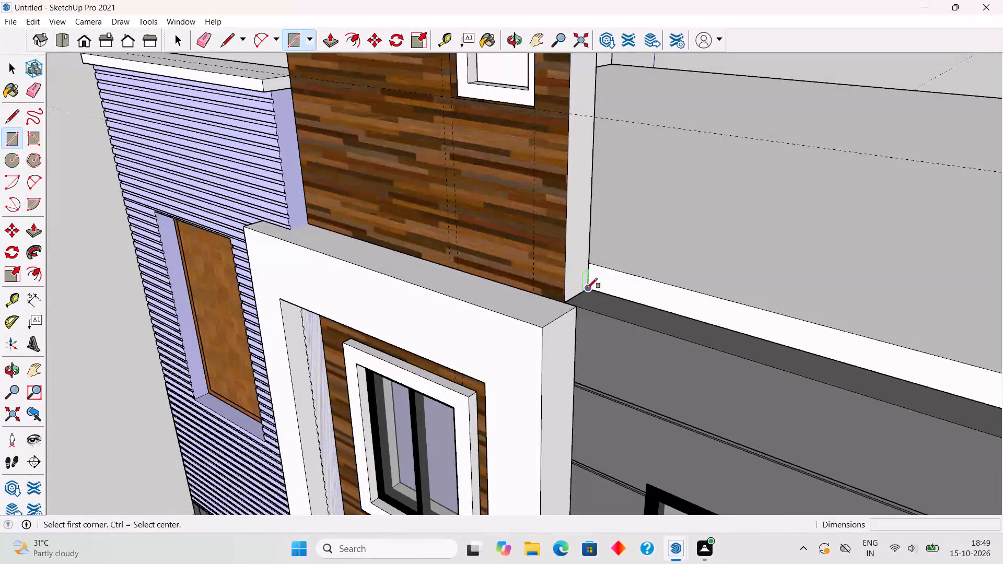
{"action": "left_click", "coordinate": [587, 288]}
{"action": "scroll", "coordinate": [581, 292], "scroll_direction": "down", "scroll_amount": 17}
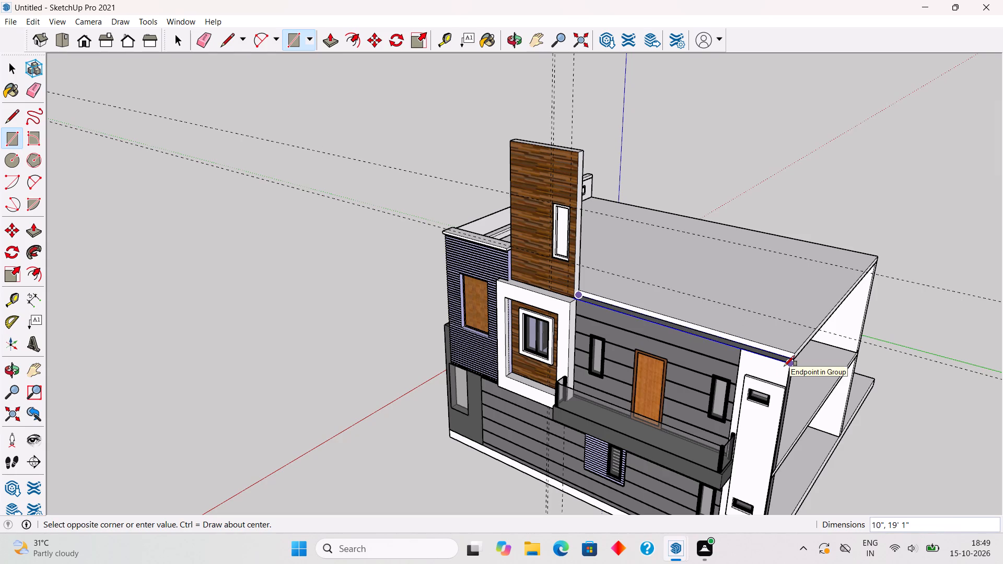
{"action": "left_click", "coordinate": [741, 355]}
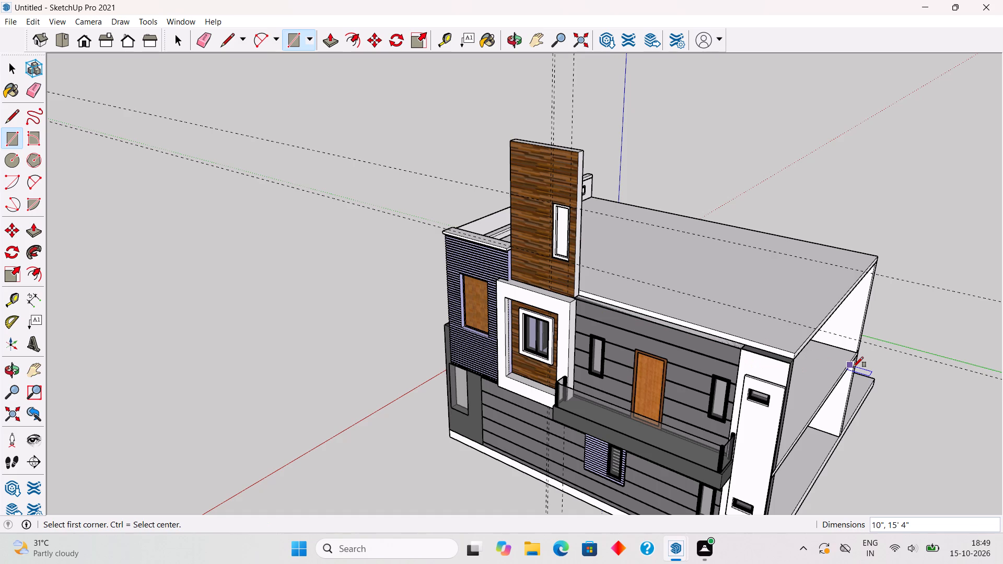
{"action": "key", "text": "space"}
Inside the roof slab's group, split its front edge face with a 6" vertical line where the white column begins.
{"action": "middle_click_drag", "start_coordinate": [783, 386], "coordinate": [724, 403]}
{"action": "scroll", "coordinate": [708, 394], "scroll_direction": "up", "scroll_amount": 15}
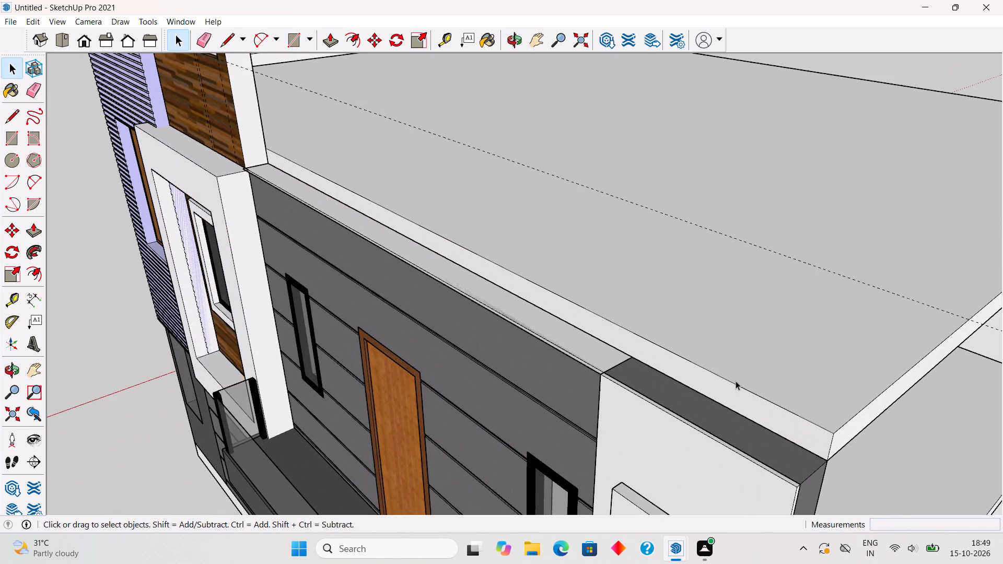
{"action": "triple_click", "coordinate": [734, 389]}
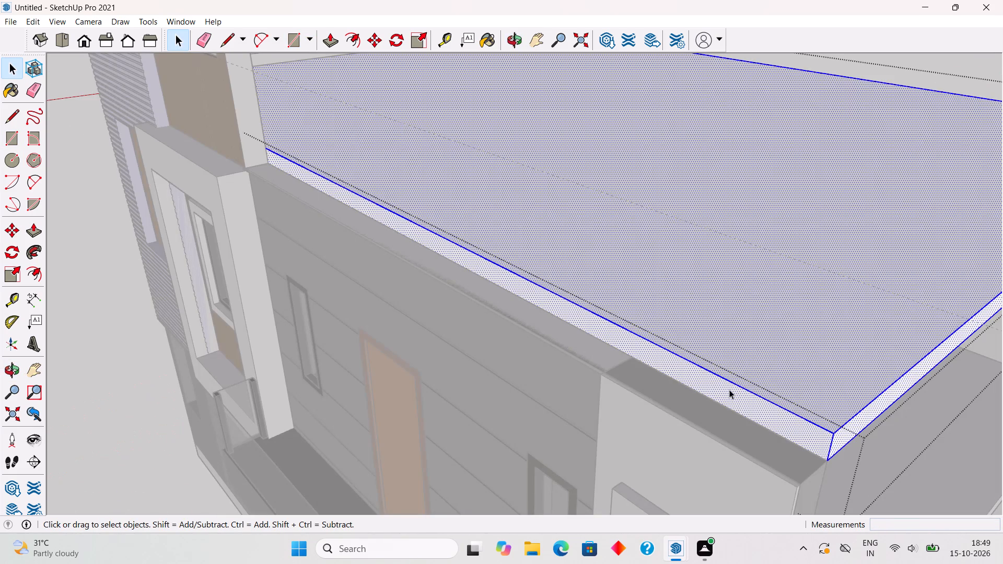
{"action": "key", "text": "l"}
{"action": "left_click", "coordinate": [634, 356]}
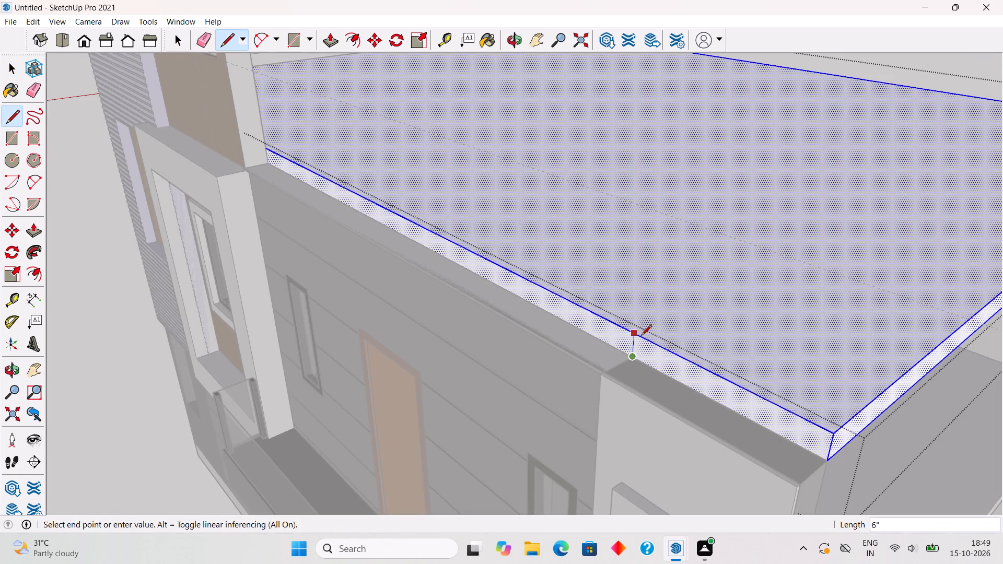
{"action": "left_click", "coordinate": [641, 336]}
{"action": "key", "text": "space"}
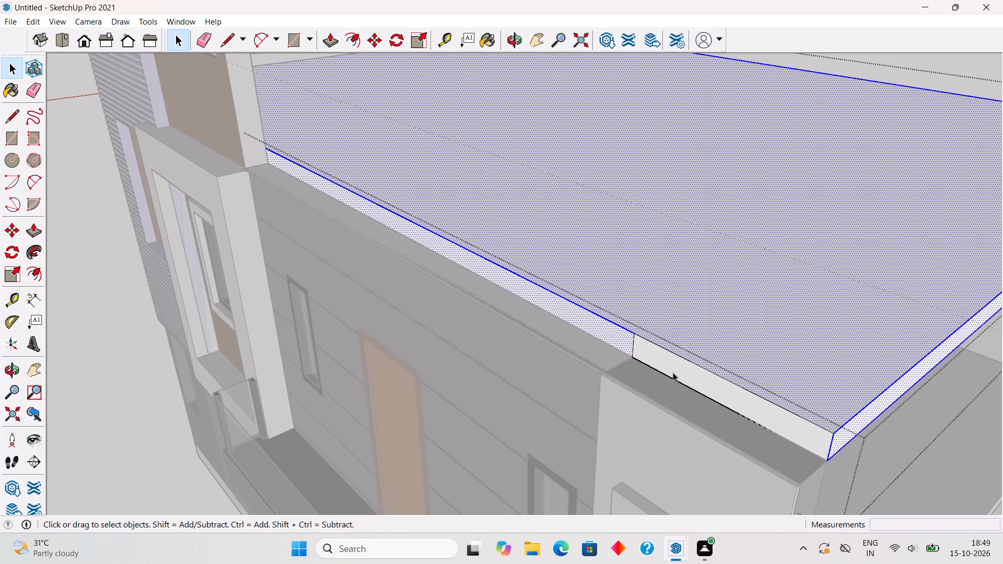
Extrude the split section of the roof slab's front edge 10" outward to cover the top of the white column.
{"action": "key", "text": "p"}
{"action": "left_click", "coordinate": [681, 368]}
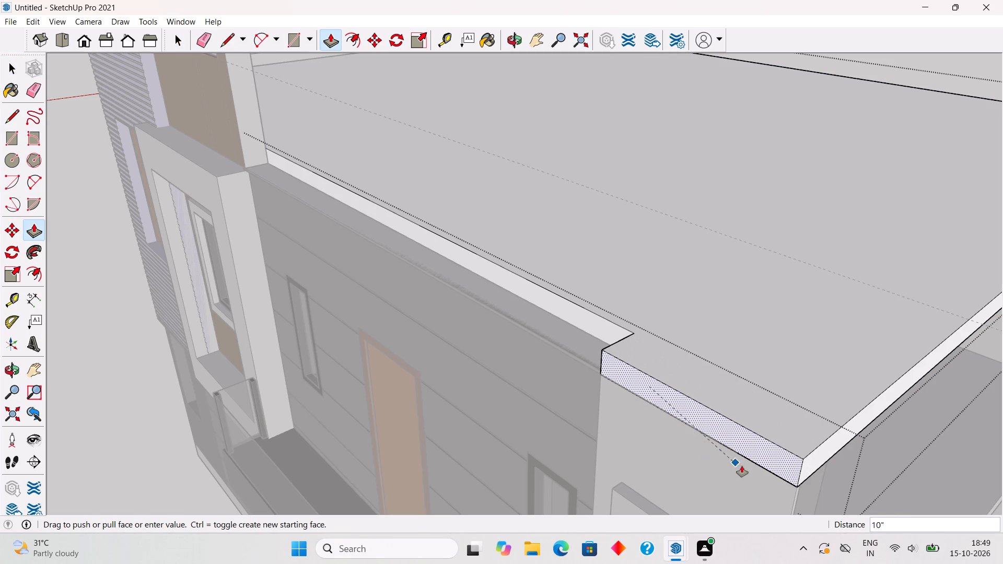
{"action": "scroll", "coordinate": [799, 492], "scroll_direction": "up", "scroll_amount": 12}
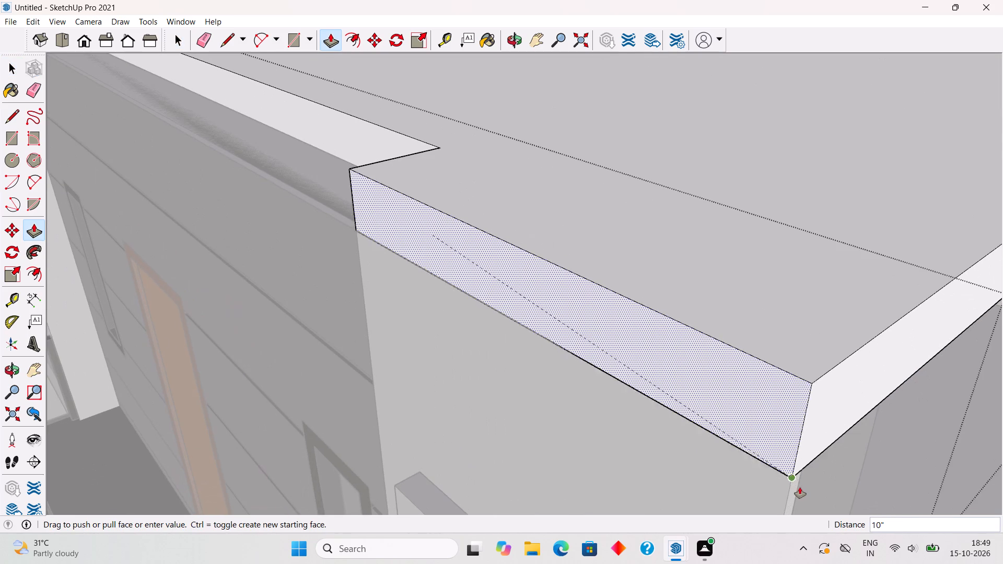
{"action": "left_click", "coordinate": [800, 481]}
{"action": "key", "text": "space"}
{"action": "scroll", "coordinate": [800, 481], "scroll_direction": "down", "scroll_amount": 15}
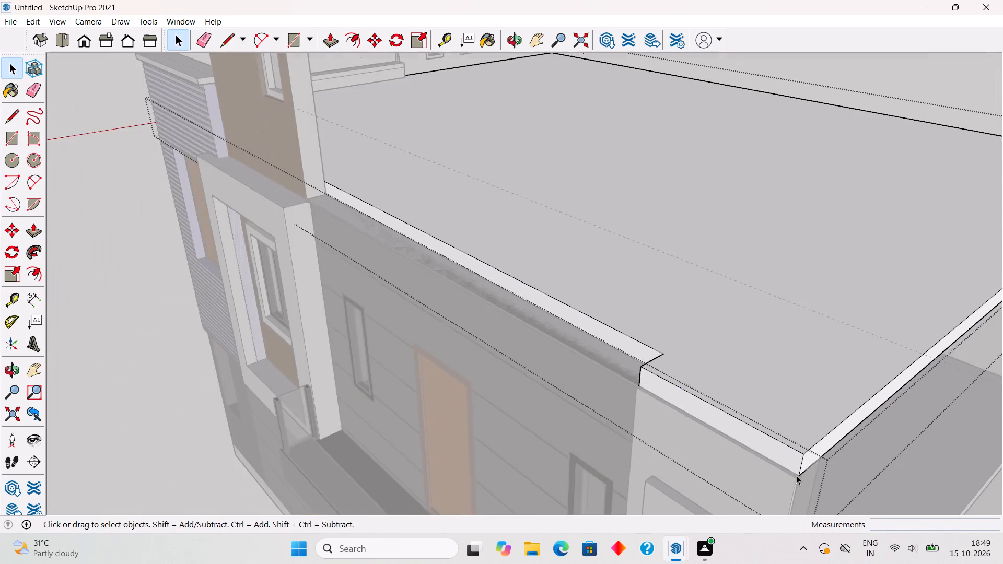
Inside the white column's group at the front wall's end, raise the column's top face 5' above the roof.
{"action": "scroll", "coordinate": [796, 475], "scroll_direction": "down", "scroll_amount": 7}
{"action": "left_click", "coordinate": [985, 374]}
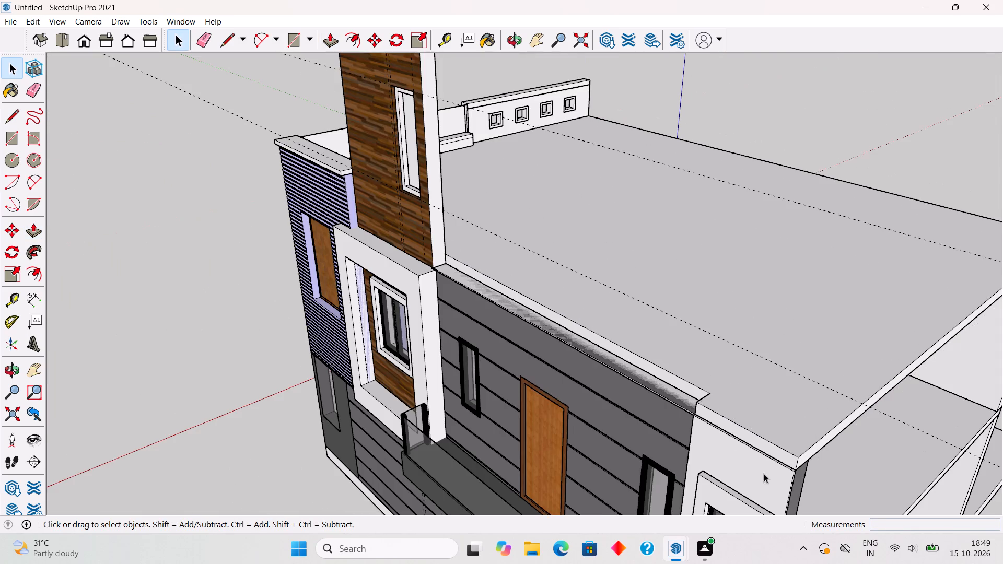
{"action": "scroll", "coordinate": [754, 480], "scroll_direction": "up", "scroll_amount": 5}
{"action": "triple_click", "coordinate": [759, 473]}
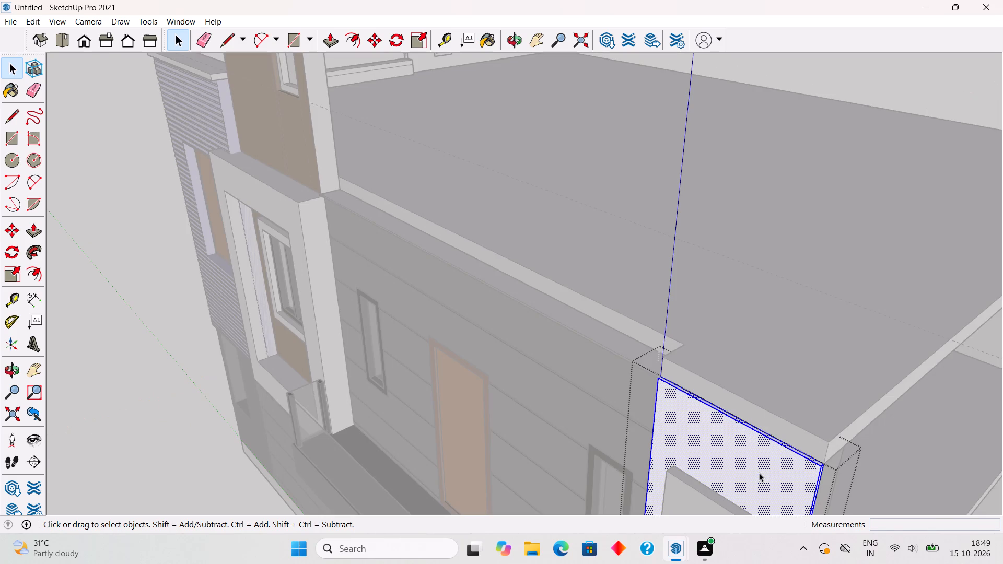
{"action": "key", "text": "p"}
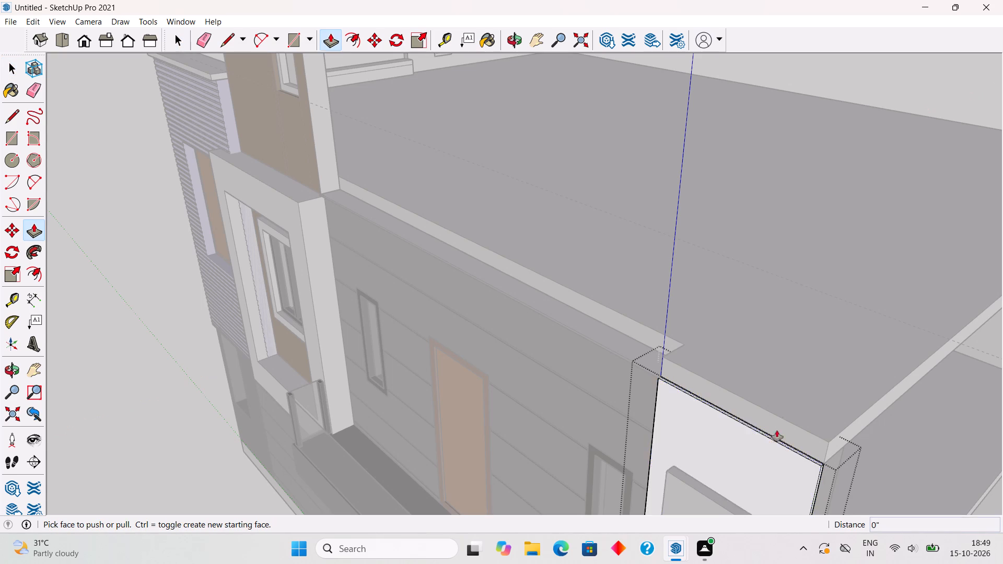
{"action": "scroll", "coordinate": [784, 417], "scroll_direction": "up", "scroll_amount": 10}
{"action": "left_click", "coordinate": [771, 453]}
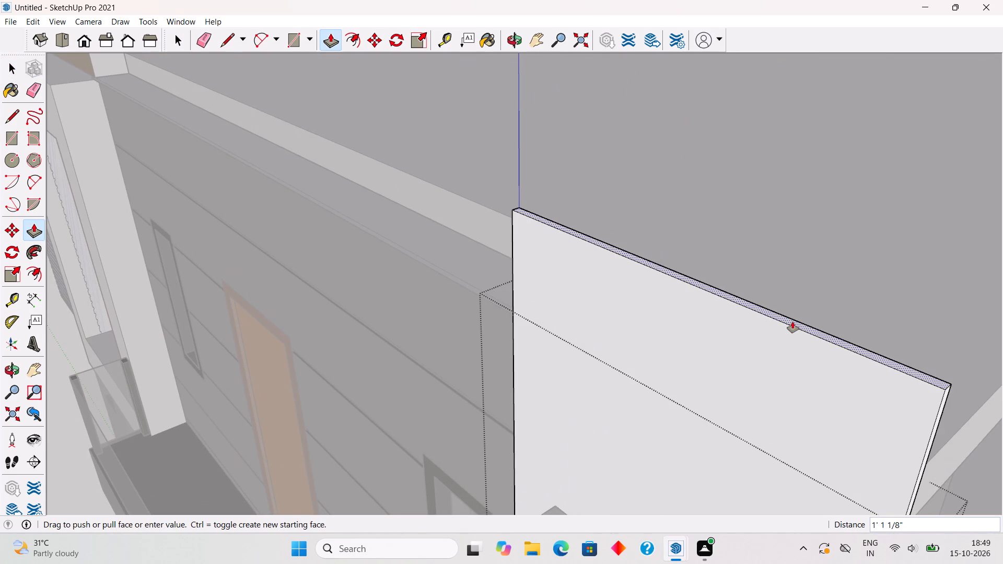
{"action": "type", "text": "5'"}
{"action": "key", "text": "Return"}
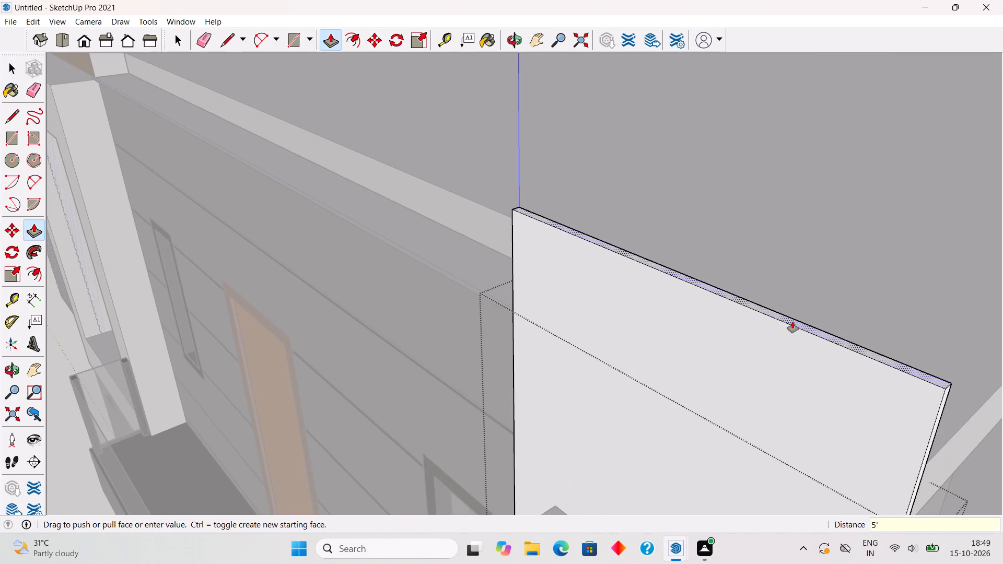
{"action": "key", "text": "space"}
{"action": "scroll", "coordinate": [792, 322], "scroll_direction": "down", "scroll_amount": 20}
{"action": "scroll", "coordinate": [792, 322], "scroll_direction": "down", "scroll_amount": 3}
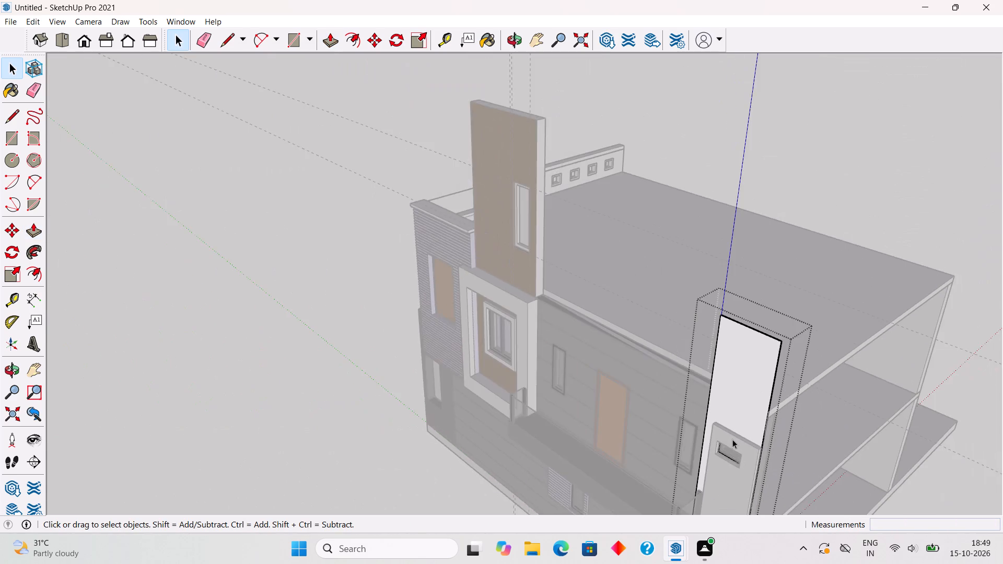
{"action": "scroll", "coordinate": [732, 439], "scroll_direction": "down", "scroll_amount": 6}
{"action": "left_click", "coordinate": [892, 328]}
Extrude the rectangle on top of the front wall upward 1.5' between the tower and the white column.
{"action": "middle_click_drag", "start_coordinate": [718, 448], "coordinate": [914, 362]}
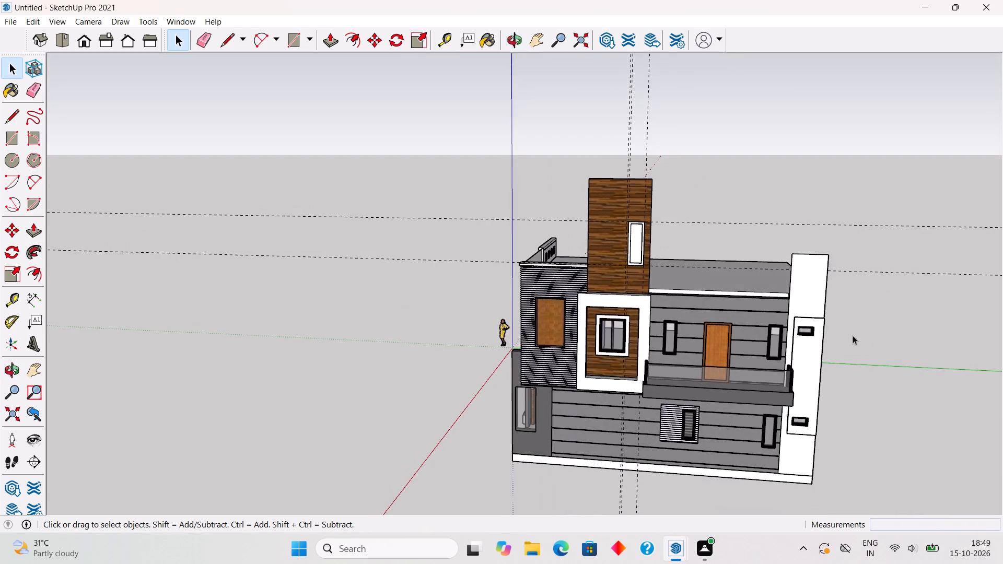
{"action": "scroll", "coordinate": [809, 310], "scroll_direction": "up", "scroll_amount": 8}
{"action": "middle_click_drag", "start_coordinate": [761, 298], "coordinate": [807, 403]}
{"action": "scroll", "coordinate": [773, 339], "scroll_direction": "up", "scroll_amount": 5}
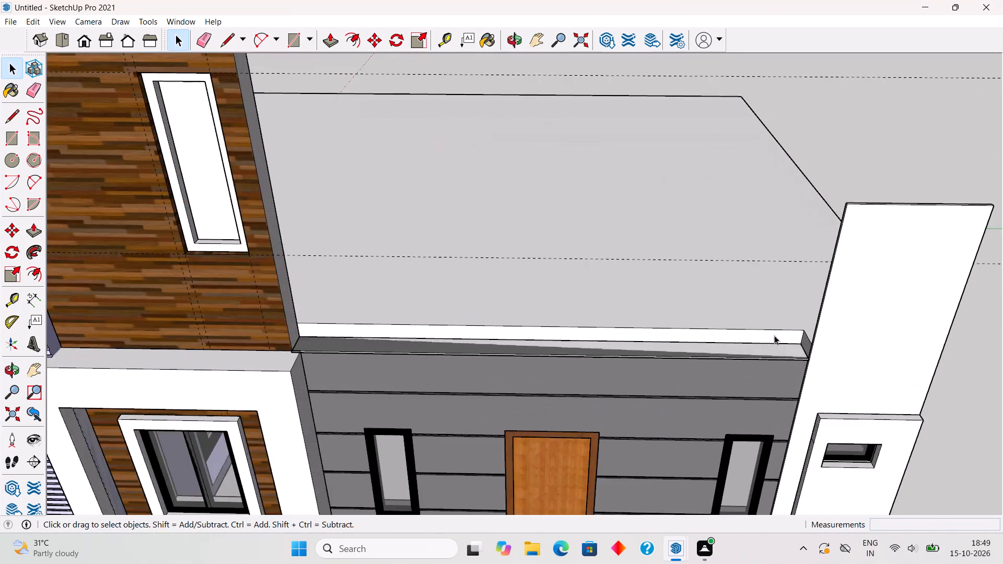
{"action": "scroll", "coordinate": [774, 335], "scroll_direction": "up", "scroll_amount": 5}
{"action": "left_click", "coordinate": [799, 350]}
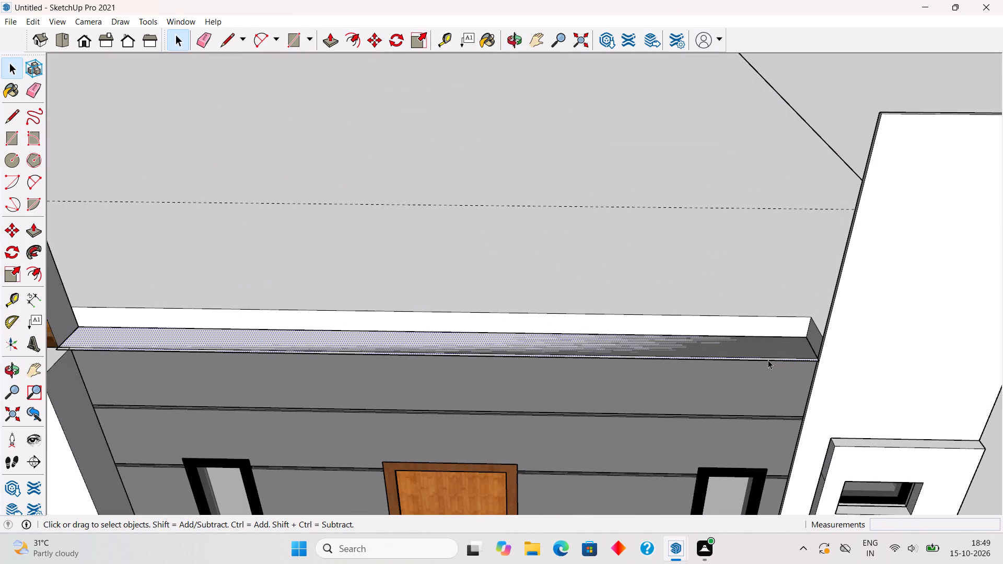
{"action": "key", "text": "p"}
{"action": "left_click", "coordinate": [771, 347]}
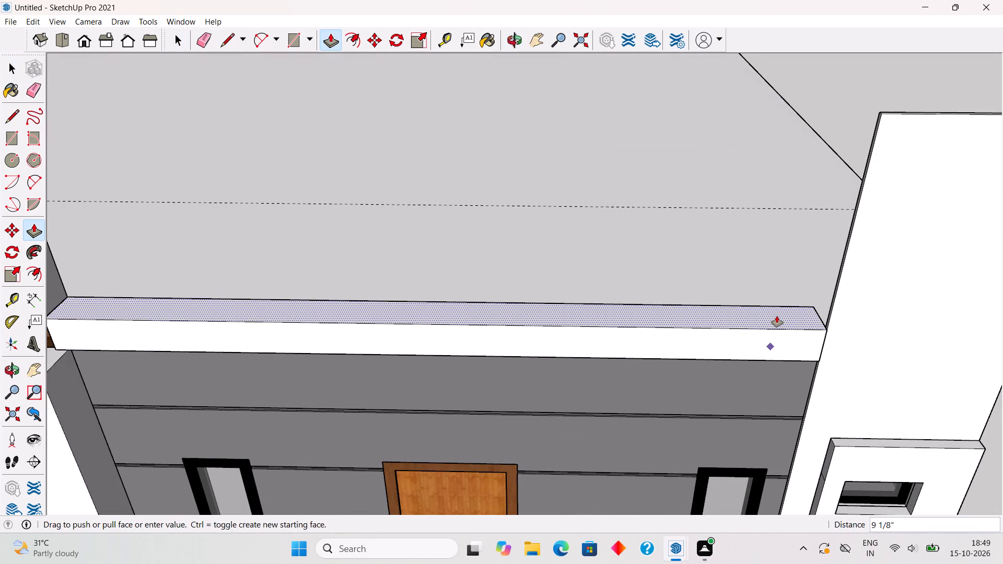
{"action": "scroll", "coordinate": [777, 316], "scroll_direction": "down", "scroll_amount": 4}
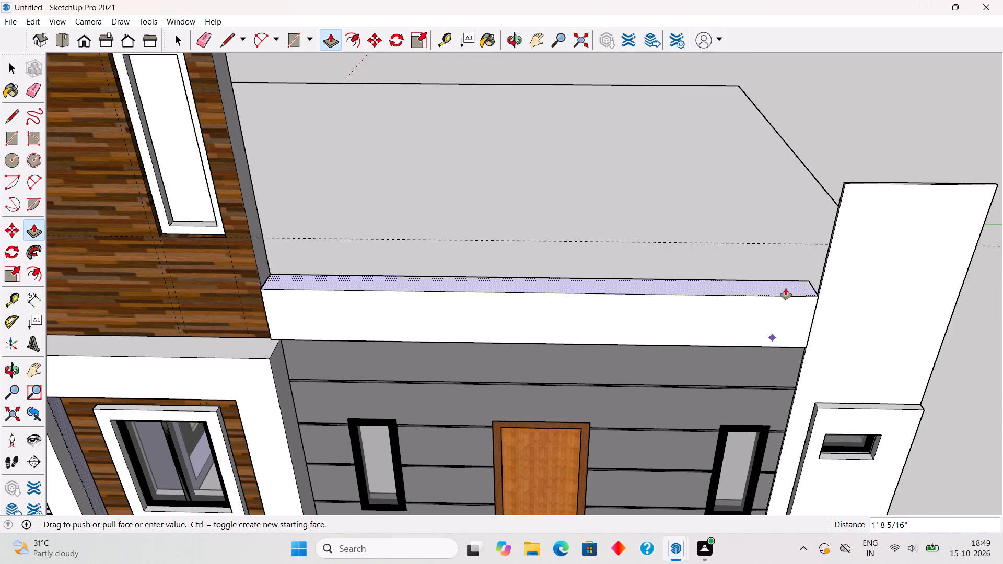
{"action": "type", "text": "1.5'"}
{"action": "key", "text": "Return"}
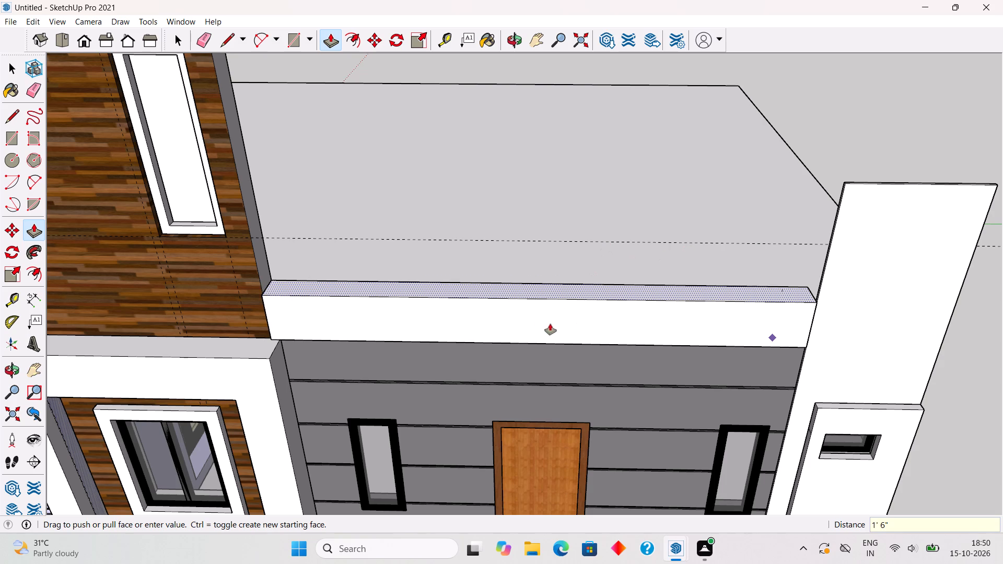
Extend the front face of the new roof-edge beam outward about 11", and extend it a further 1'.
{"action": "left_click", "coordinate": [530, 321]}
{"action": "middle_click_drag", "start_coordinate": [515, 351], "coordinate": [735, 237]}
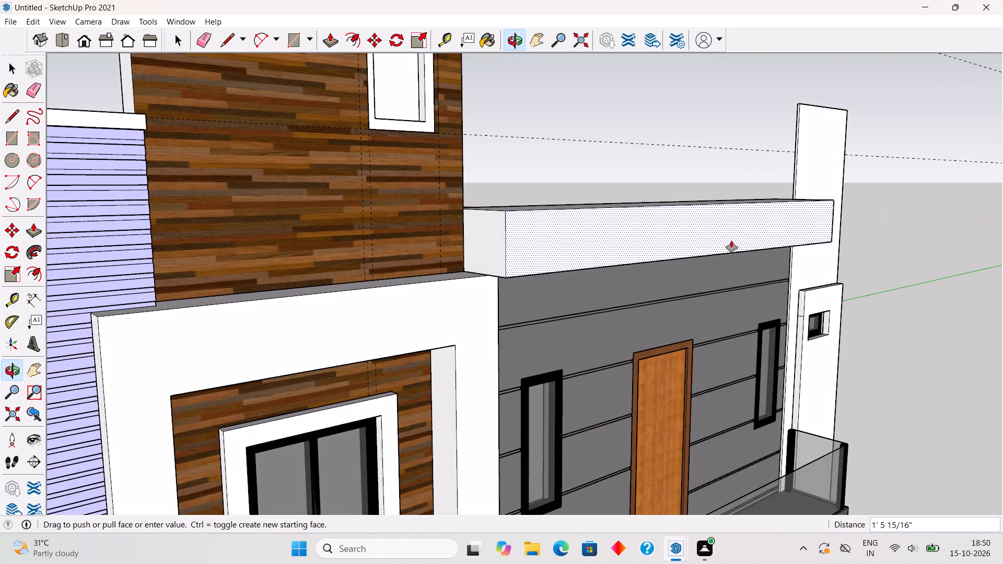
{"action": "left_click", "coordinate": [490, 340]}
{"action": "left_click", "coordinate": [517, 248]}
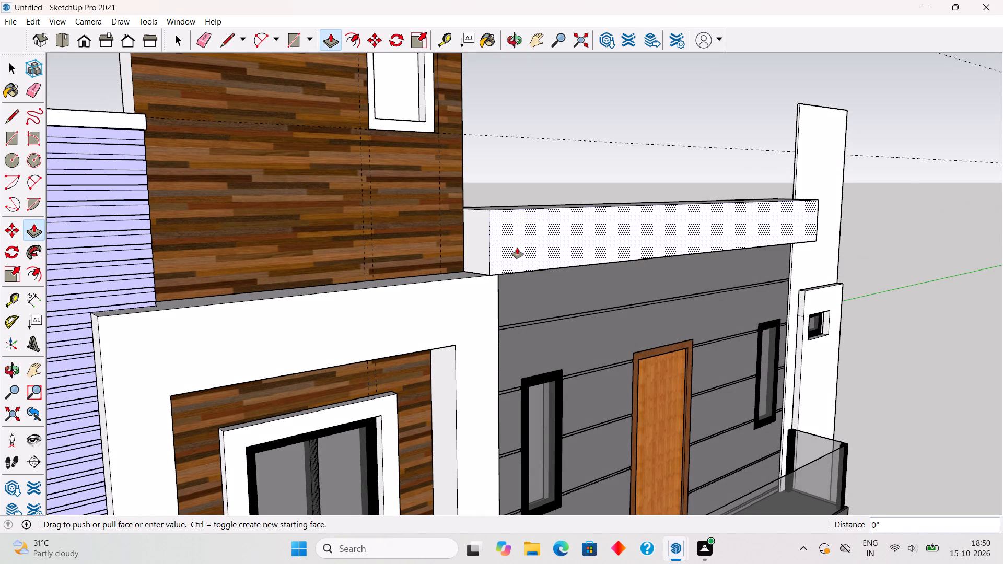
{"action": "type", "text": "1'"}
{"action": "key", "text": "Return"}
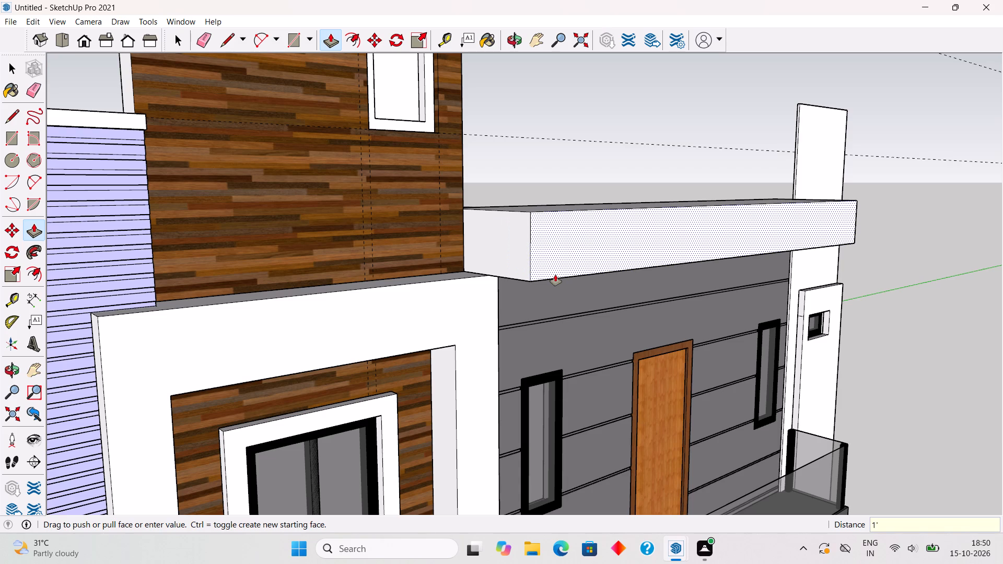
{"action": "middle_click_drag", "start_coordinate": [635, 192], "coordinate": [551, 309]}
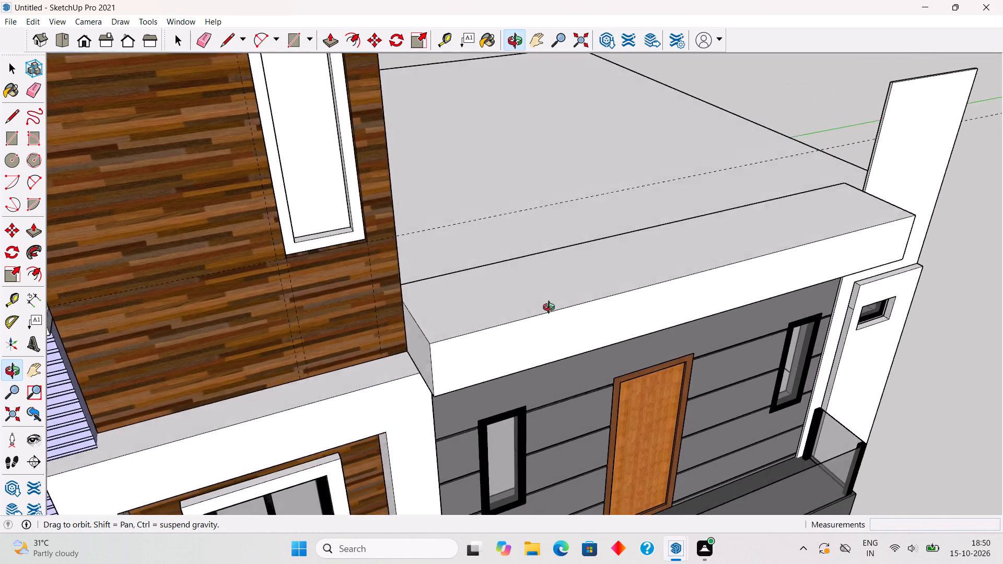
{"action": "middle_click_drag", "start_coordinate": [551, 309], "coordinate": [427, 394]}
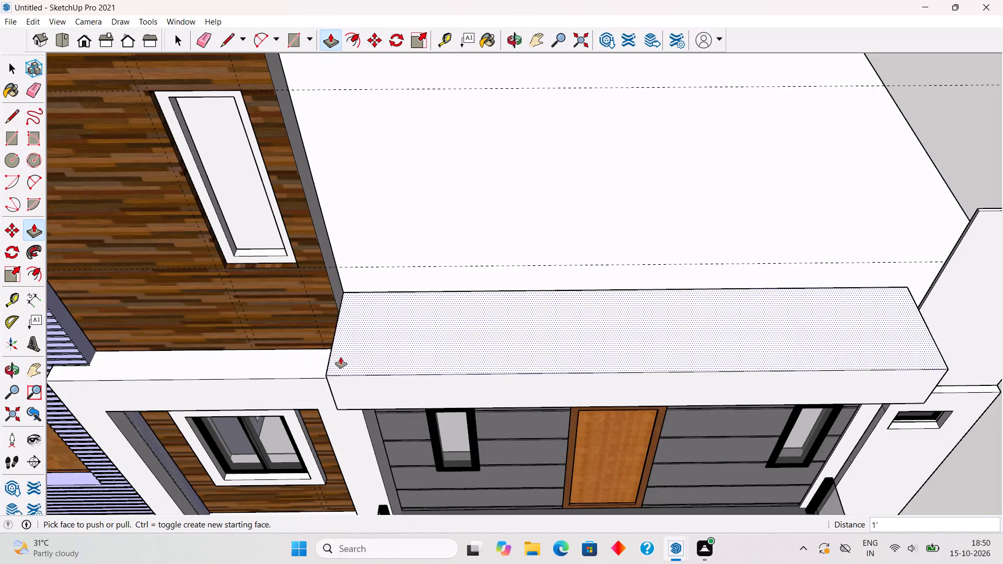
Adjust the beam's end face beside the tower so it slightly overlaps the tower's front corner.
{"action": "middle_click_drag", "start_coordinate": [381, 345], "coordinate": [545, 269]}
{"action": "left_click", "coordinate": [483, 340]}
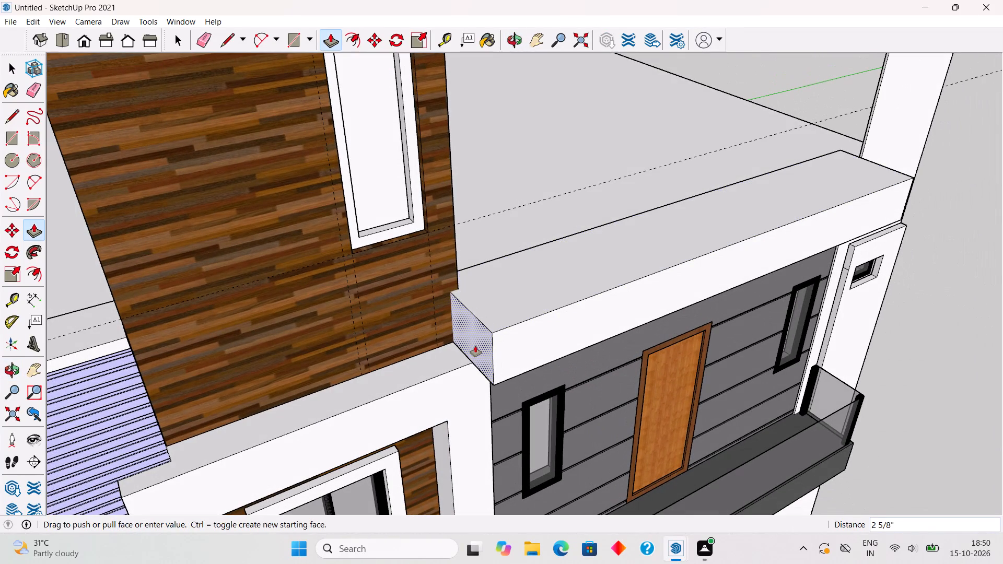
{"action": "left_click", "coordinate": [472, 346]}
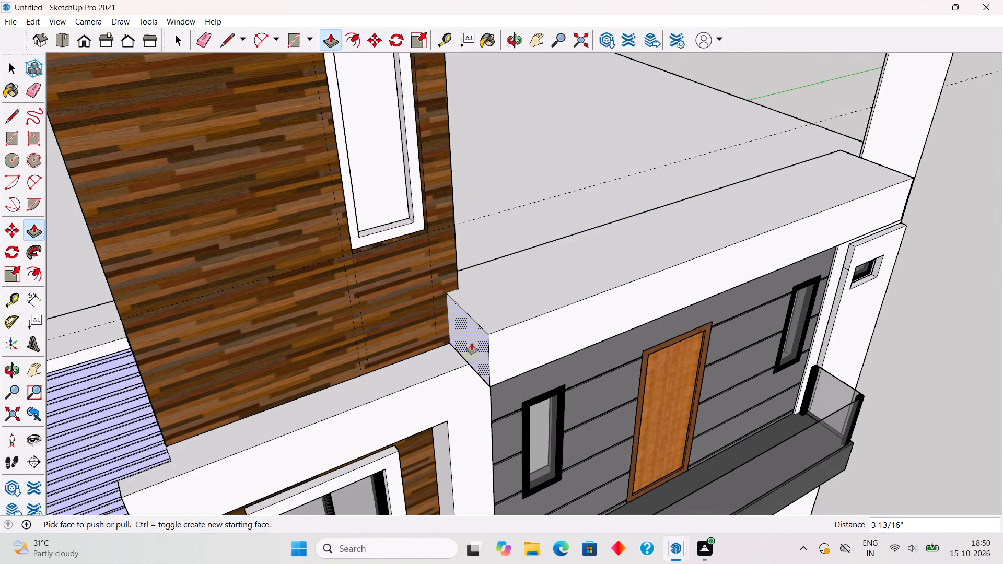
{"action": "middle_click_drag", "start_coordinate": [469, 324], "coordinate": [431, 262]}
{"action": "left_click", "coordinate": [431, 262]}
{"action": "left_click", "coordinate": [413, 265]}
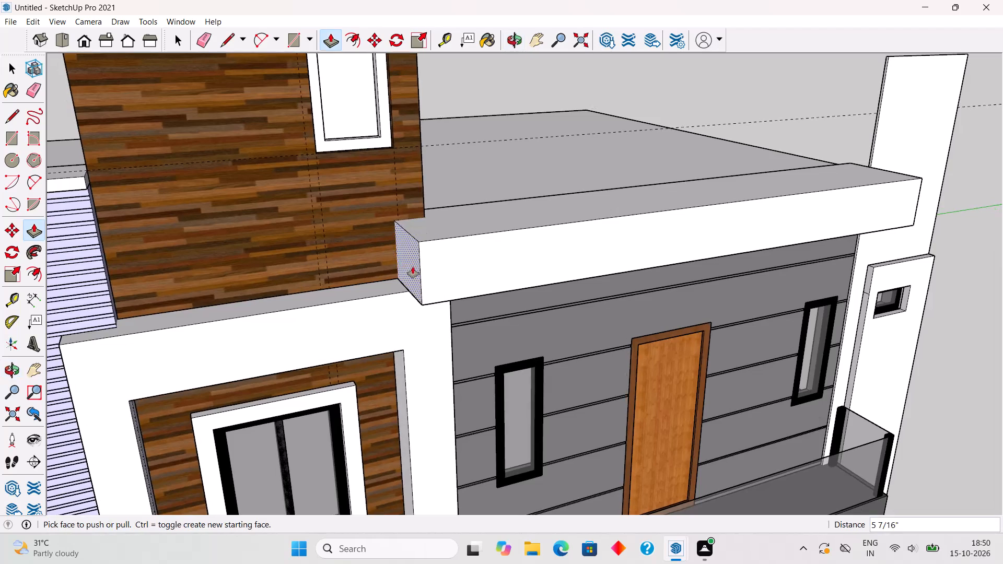
{"action": "left_click", "coordinate": [414, 266]}
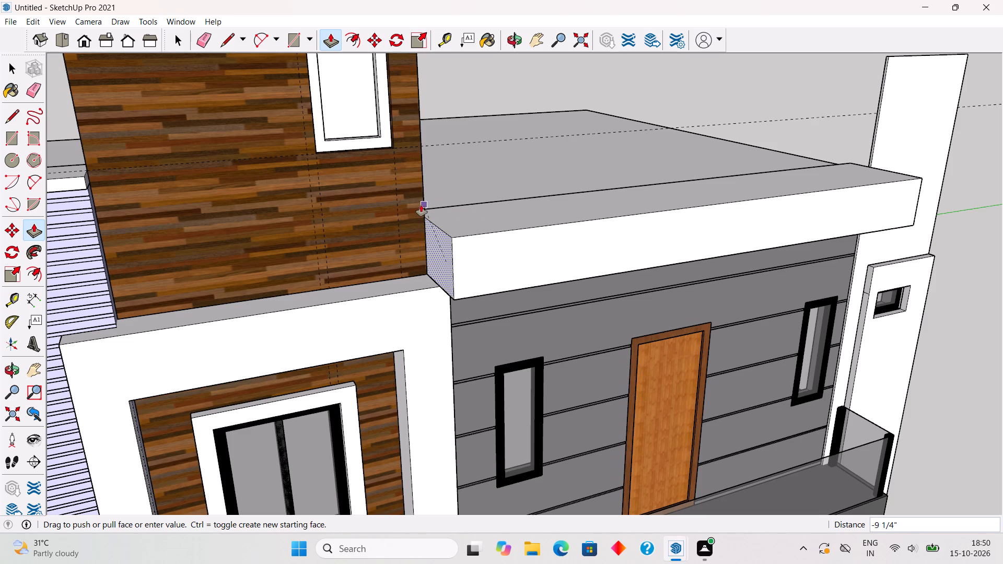
{"action": "left_click", "coordinate": [419, 205]}
{"action": "scroll", "coordinate": [419, 206], "scroll_direction": "down", "scroll_amount": 5}
{"action": "key", "text": "space"}
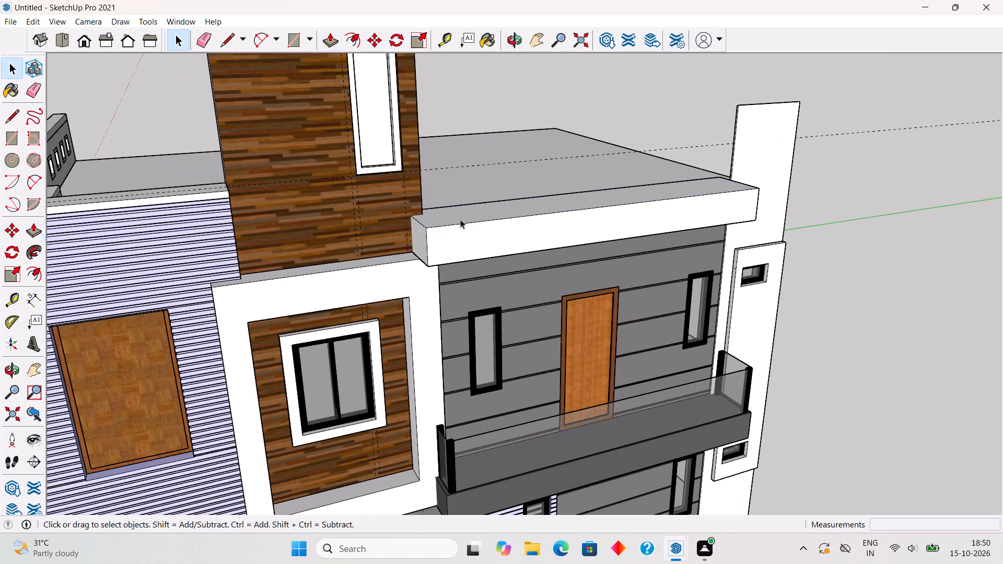
{"action": "left_click", "coordinate": [575, 67]}
Place a guide on the beam's top face, 6" in from and parallel to its front edge.
{"action": "middle_click_drag", "start_coordinate": [592, 153], "coordinate": [486, 259]}
{"action": "scroll", "coordinate": [380, 271], "scroll_direction": "up", "scroll_amount": 4}
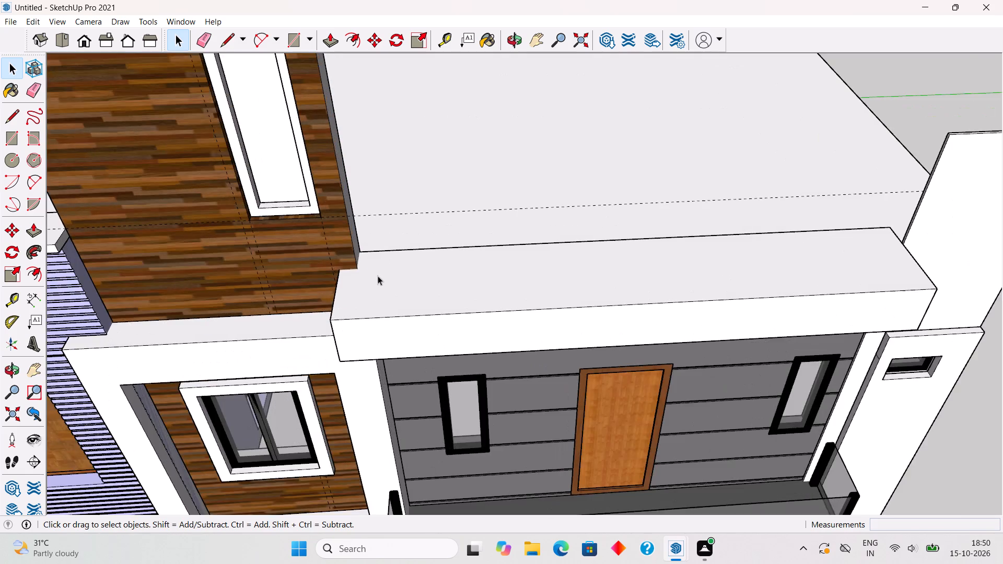
{"action": "scroll", "coordinate": [362, 280], "scroll_direction": "up", "scroll_amount": 9}
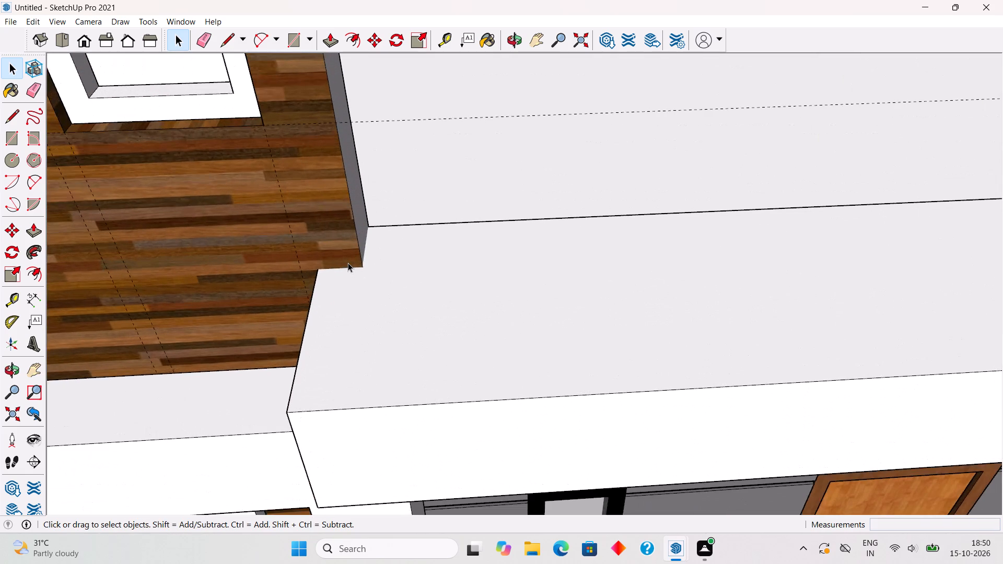
{"action": "scroll", "coordinate": [348, 263], "scroll_direction": "down", "scroll_amount": 10}
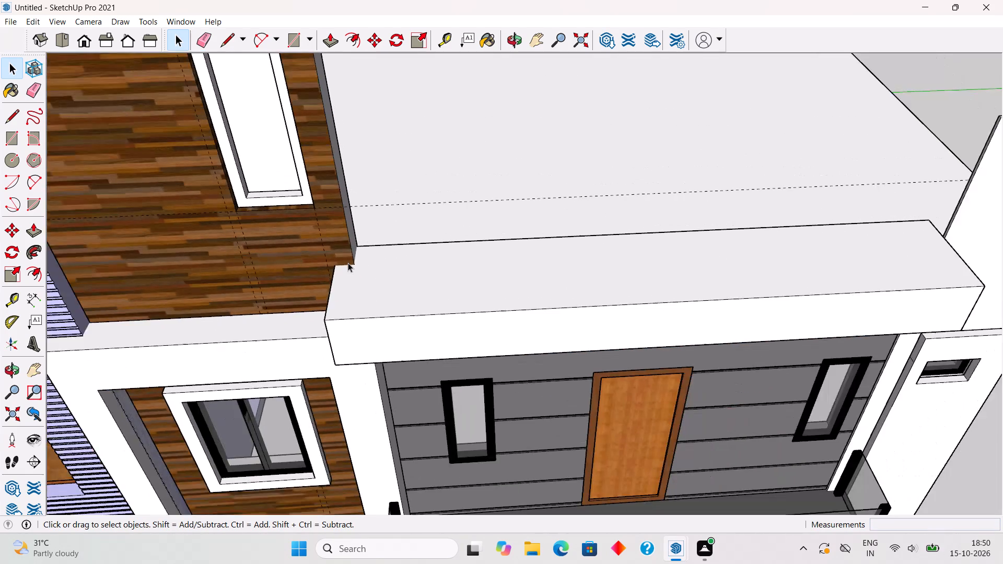
{"action": "scroll", "coordinate": [348, 263], "scroll_direction": "down", "scroll_amount": 4}
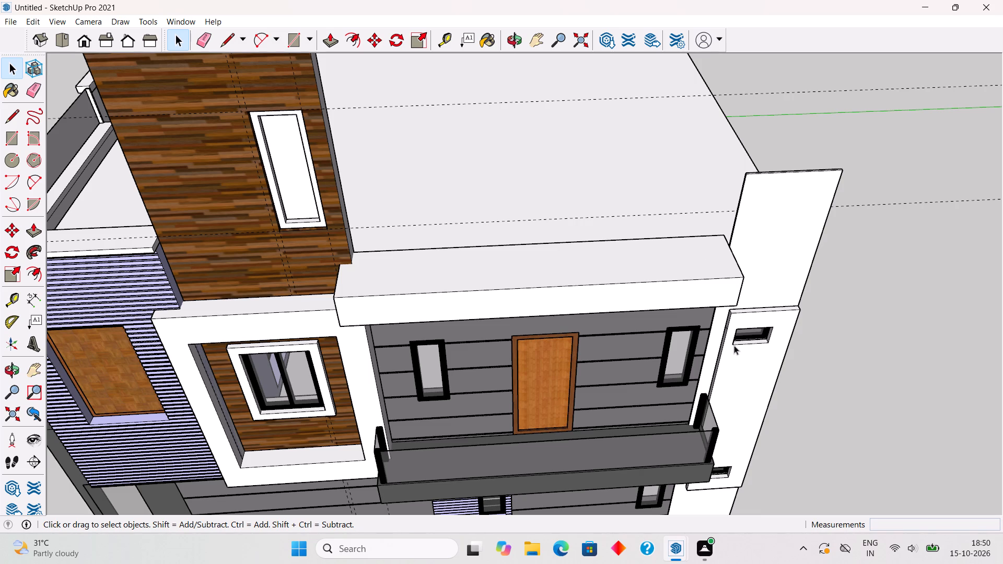
{"action": "middle_click_drag", "start_coordinate": [722, 214], "coordinate": [711, 284]}
{"action": "scroll", "coordinate": [687, 338], "scroll_direction": "up", "scroll_amount": 3}
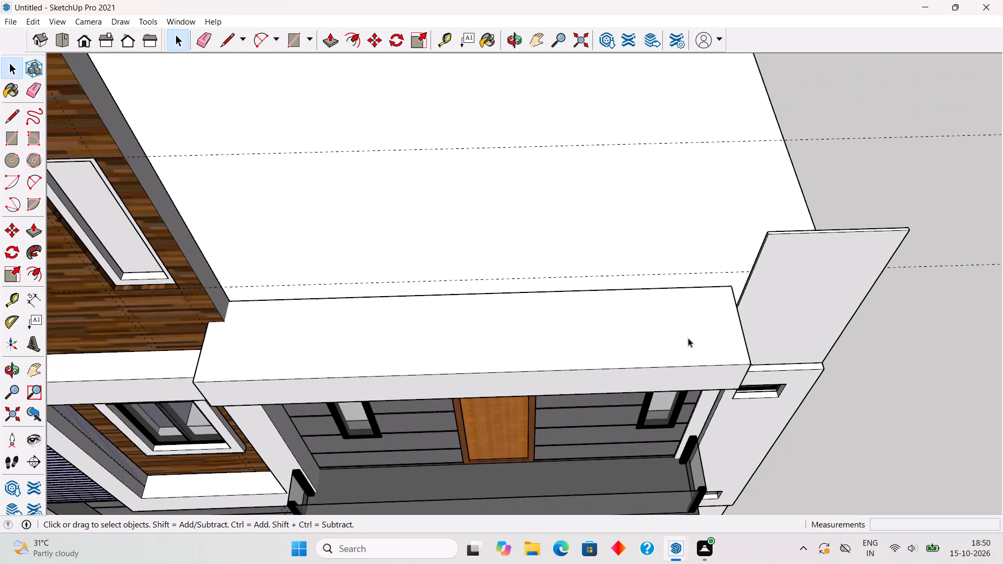
{"action": "key", "text": "t"}
{"action": "left_click", "coordinate": [693, 364]}
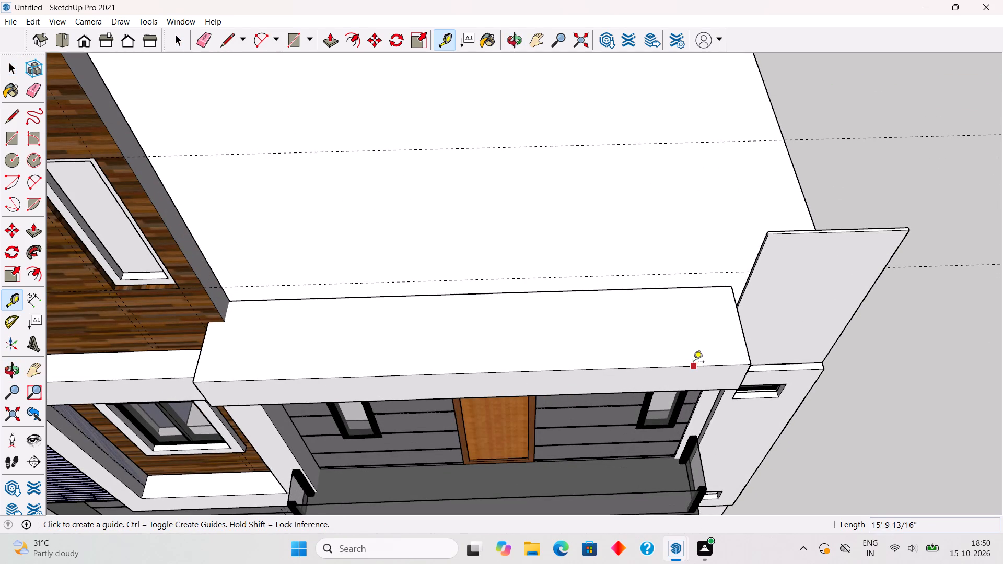
{"action": "type", "text": "6\""}
{"action": "key", "text": "Return"}
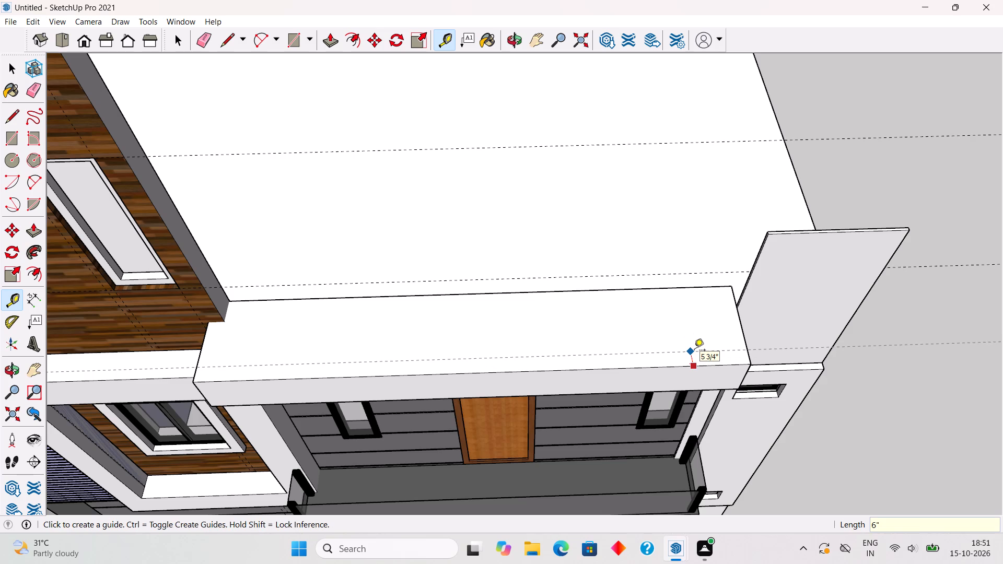
{"action": "key", "text": "space"}
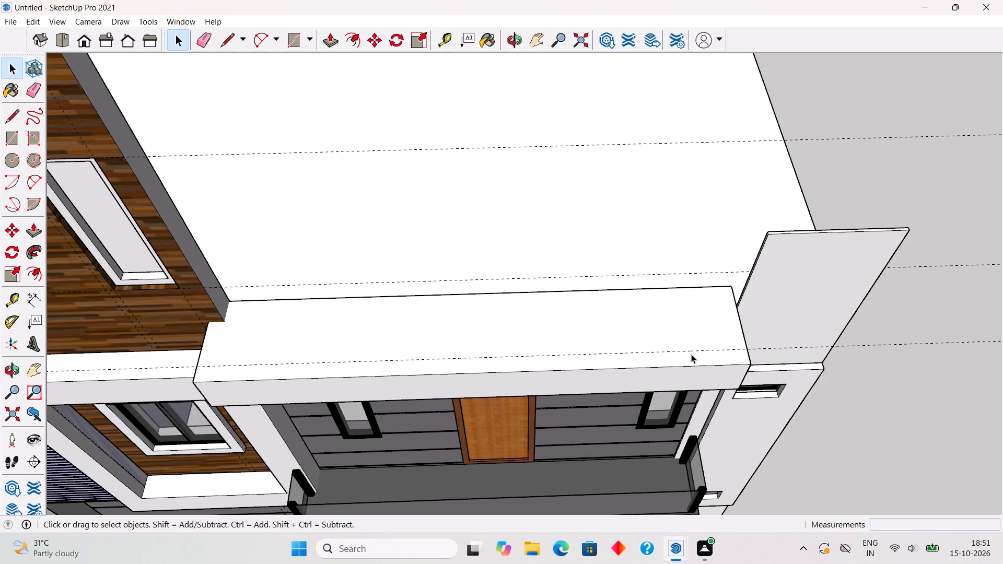
Select all the connected geometry of the roof-edge beam and make it a group.
{"action": "double_click", "coordinate": [686, 358]}
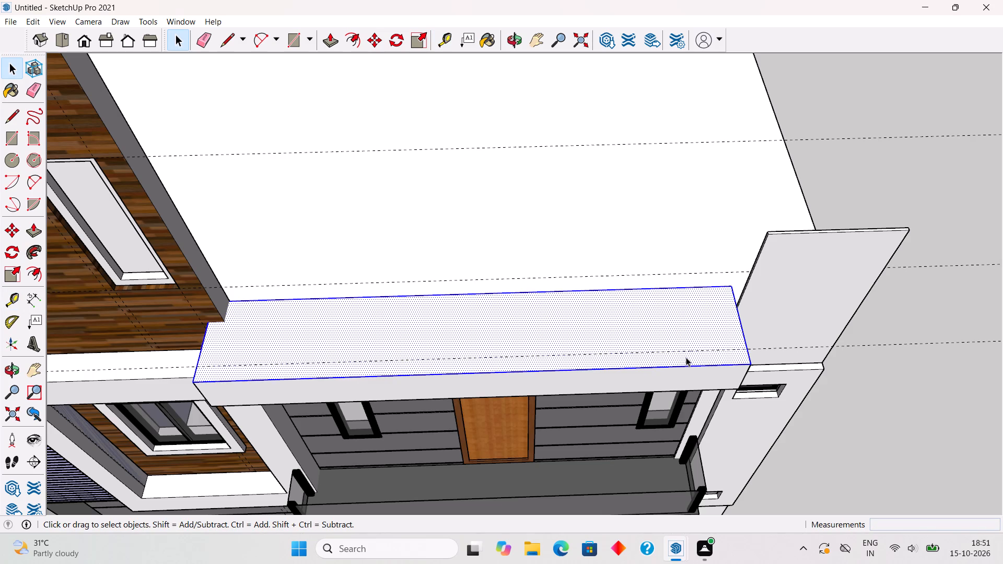
{"action": "key", "text": "t"}
{"action": "key", "text": "space"}
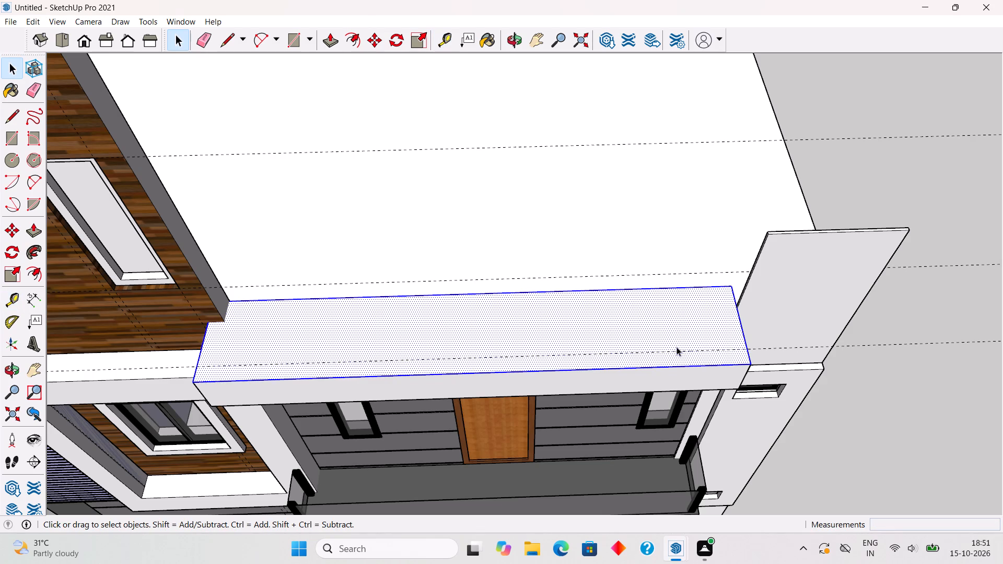
{"action": "triple_click", "coordinate": [677, 347]}
{"action": "right_click", "coordinate": [677, 346]}
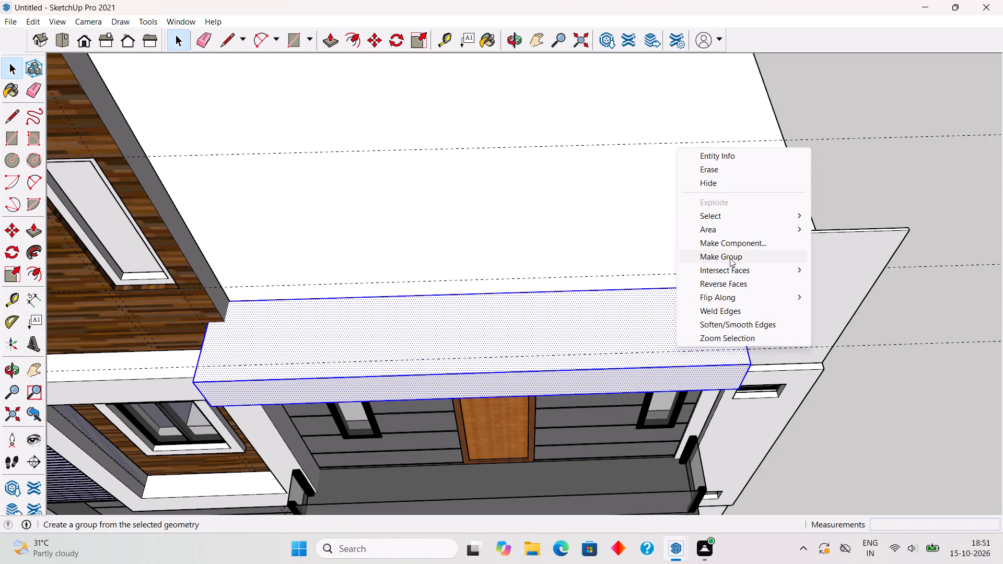
{"action": "left_click", "coordinate": [730, 258]}
{"action": "left_click", "coordinate": [837, 168]}
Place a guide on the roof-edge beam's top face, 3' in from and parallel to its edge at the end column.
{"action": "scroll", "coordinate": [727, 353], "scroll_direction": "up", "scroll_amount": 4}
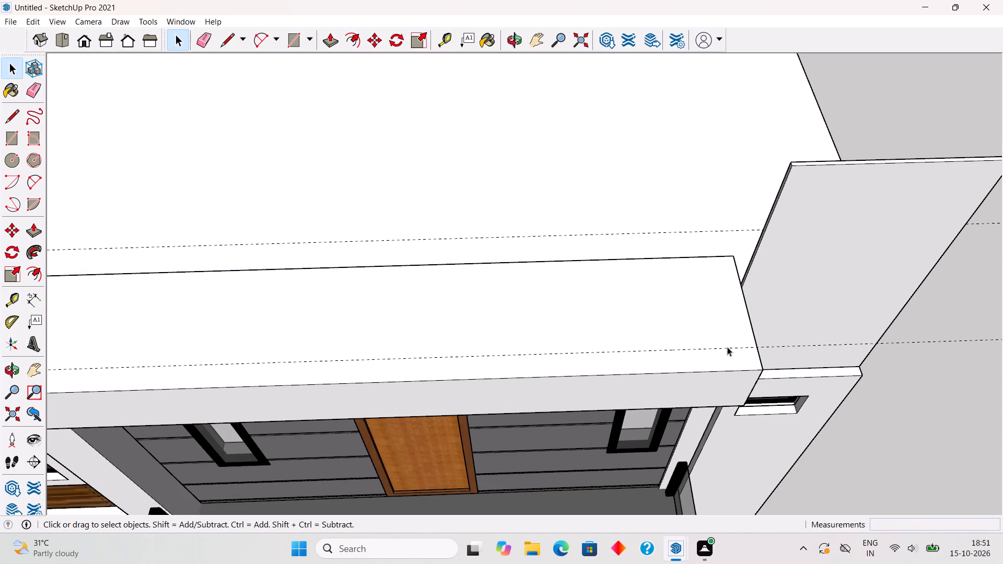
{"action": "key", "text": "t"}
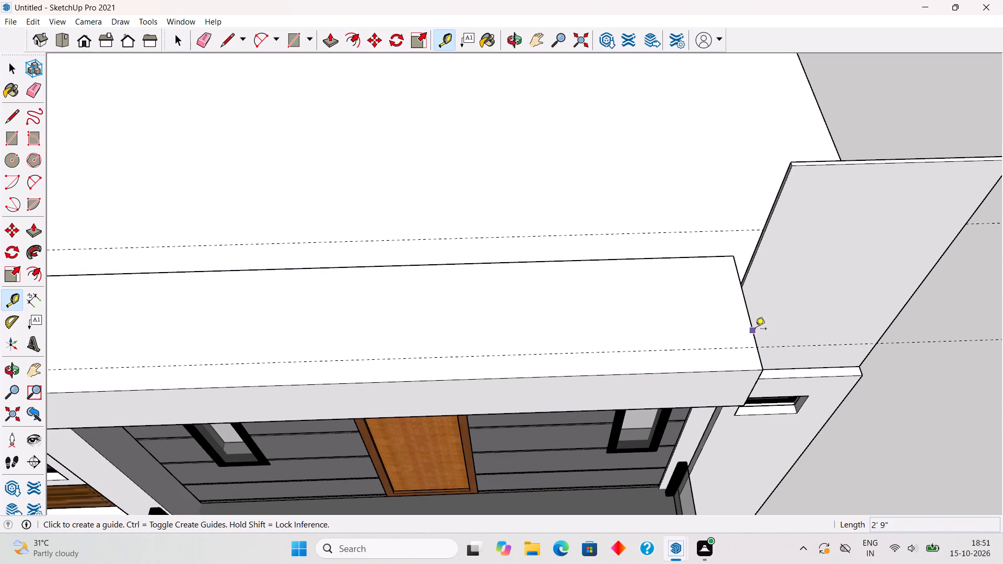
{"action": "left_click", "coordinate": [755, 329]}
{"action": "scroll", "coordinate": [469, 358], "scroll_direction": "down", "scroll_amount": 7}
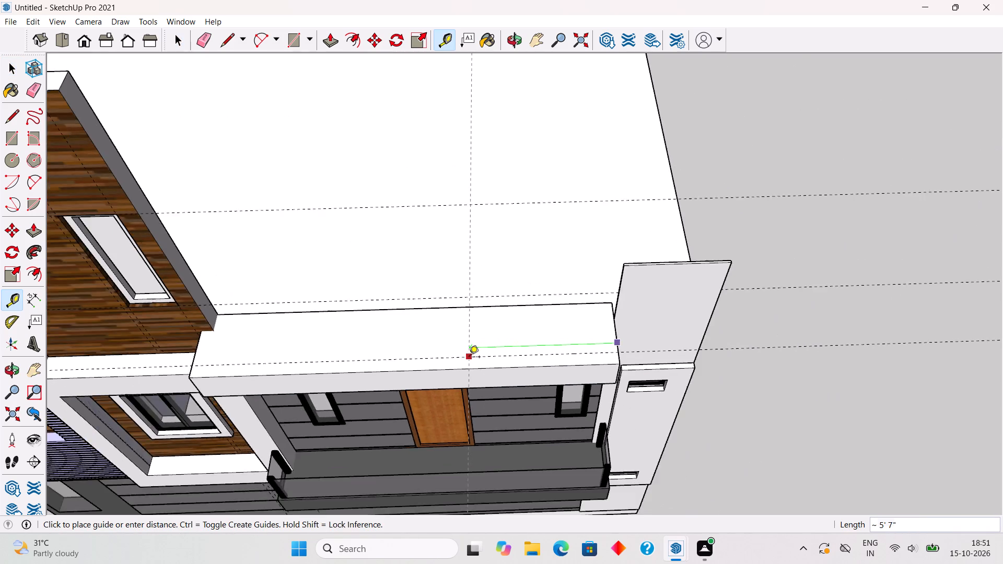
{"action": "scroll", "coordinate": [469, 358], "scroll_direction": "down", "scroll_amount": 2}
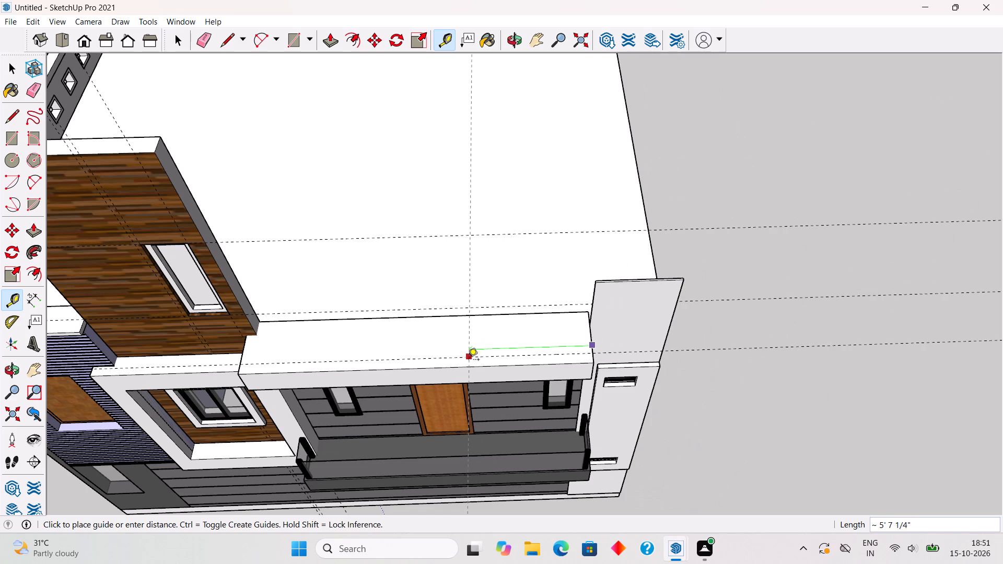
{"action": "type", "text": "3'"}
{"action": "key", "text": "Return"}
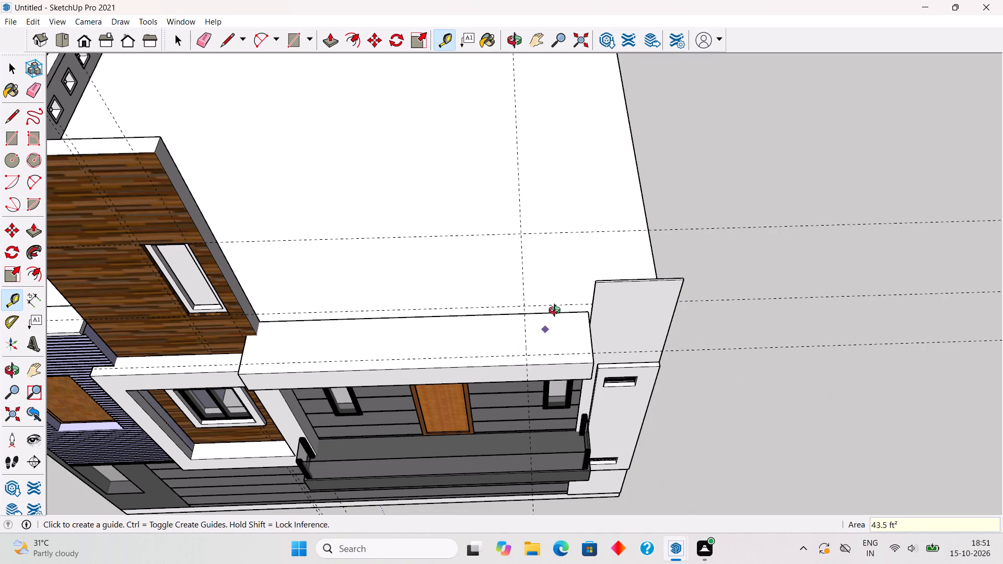
Place a guide across the beam's top face, 5' in from and parallel to its edge at the end column.
{"action": "middle_click_drag", "start_coordinate": [557, 312], "coordinate": [607, 150]}
{"action": "middle_click_drag", "start_coordinate": [582, 211], "coordinate": [493, 186]}
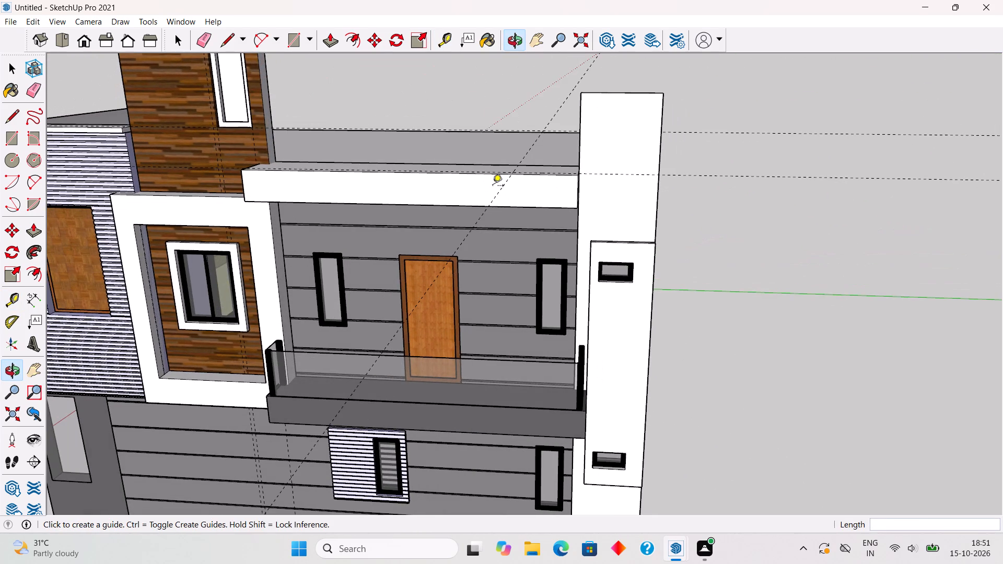
{"action": "middle_click_drag", "start_coordinate": [503, 248], "coordinate": [594, 445]}
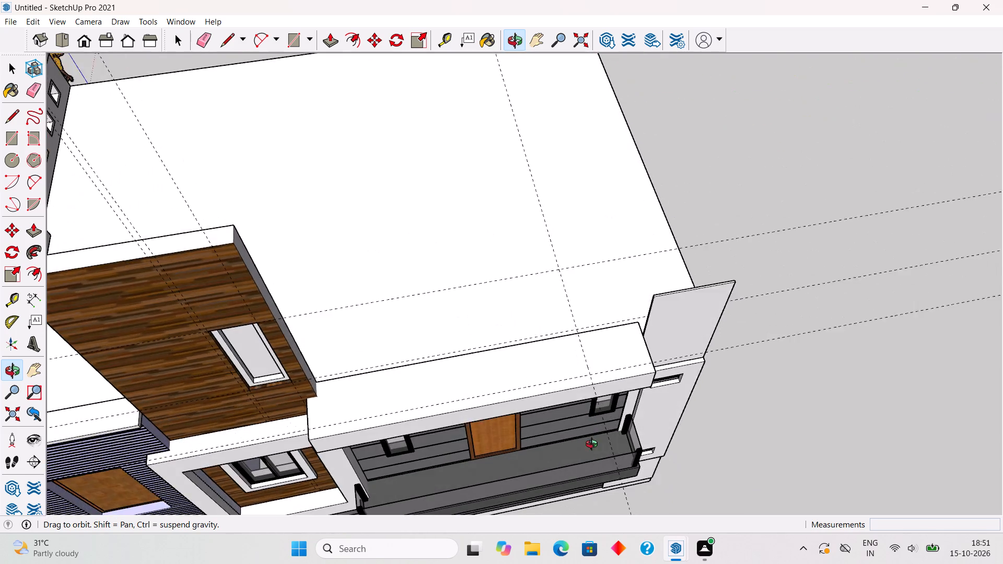
{"action": "middle_click_drag", "start_coordinate": [594, 445], "coordinate": [594, 453]}
{"action": "scroll", "coordinate": [601, 379], "scroll_direction": "up", "scroll_amount": 4}
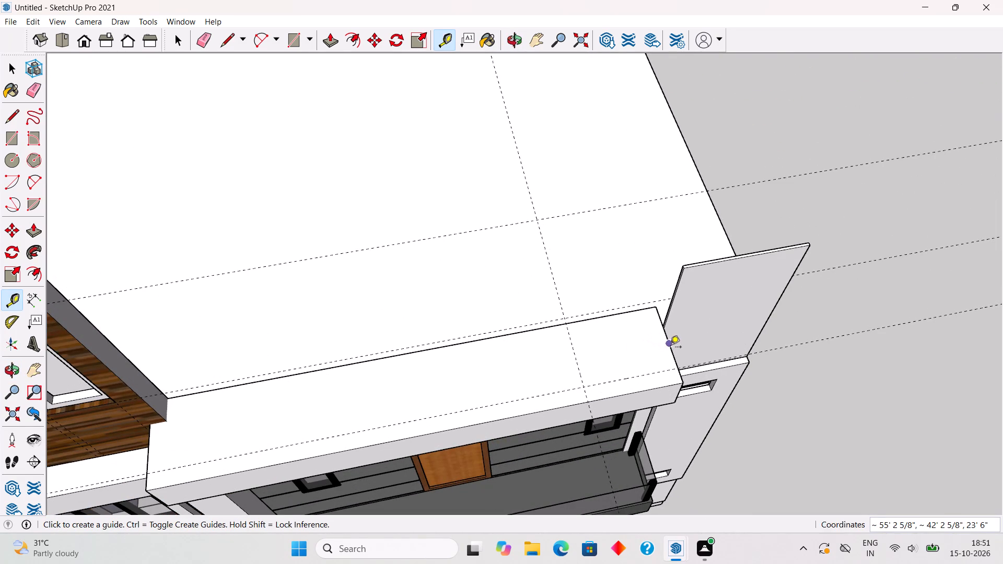
{"action": "left_click", "coordinate": [670, 356]}
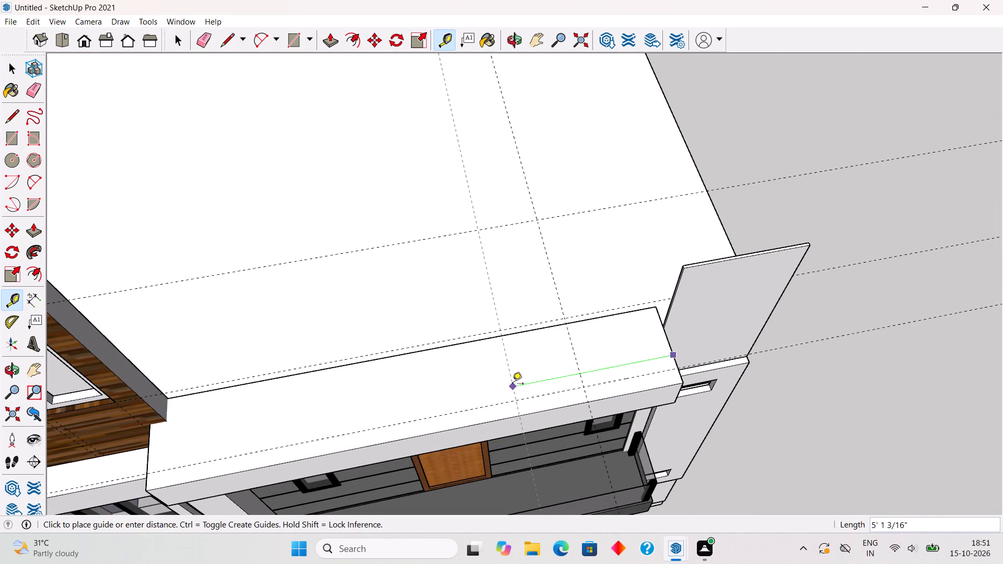
{"action": "type", "text": "5'"}
{"action": "key", "text": "Return"}
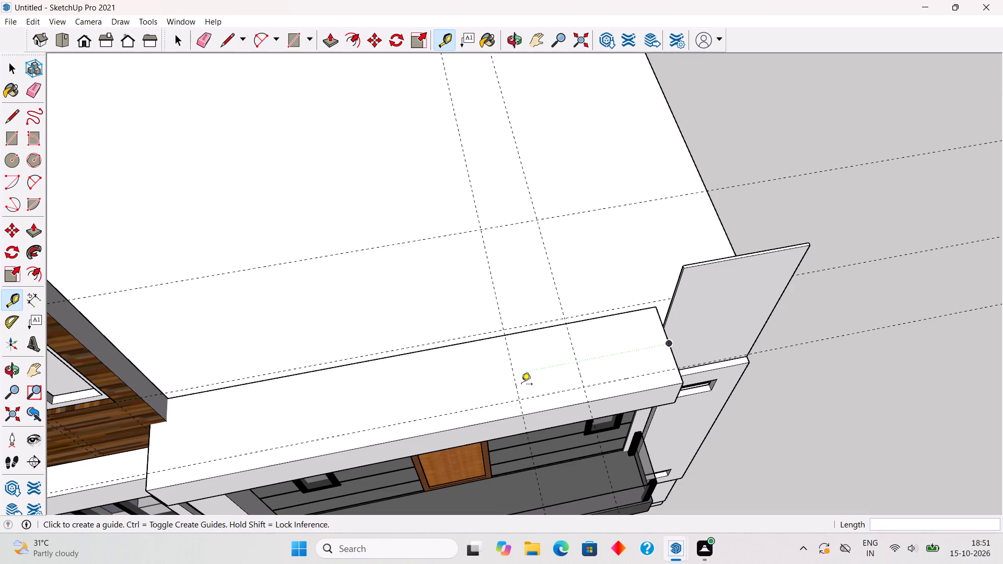
Inside the beam group, outline an L-shaped strip from the 5' guide, about 4' 2" along the front guide and 2' 3" to the back edge.
{"action": "type", "text": "l"}
{"action": "key", "text": "space"}
{"action": "triple_click", "coordinate": [521, 383]}
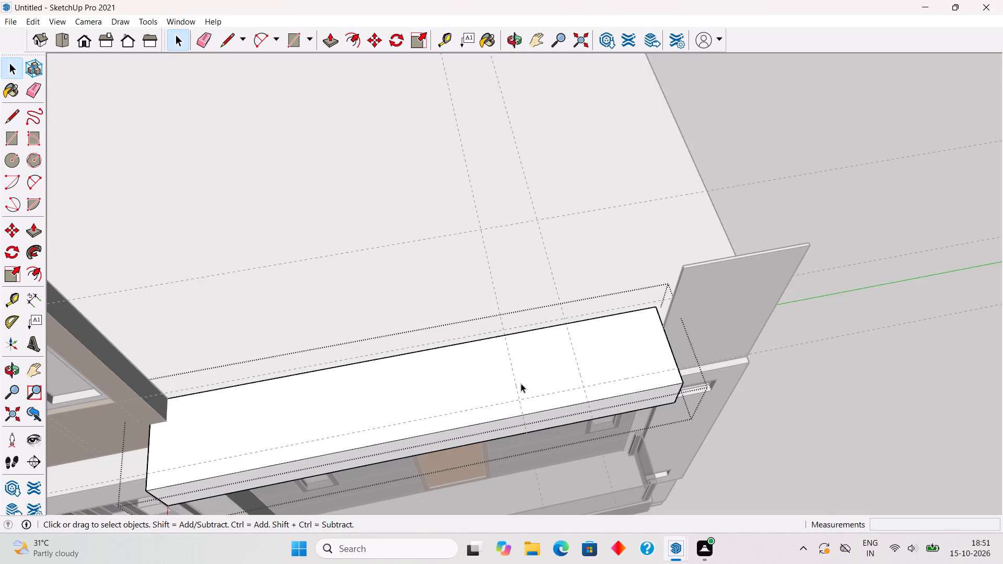
{"action": "key", "text": "l"}
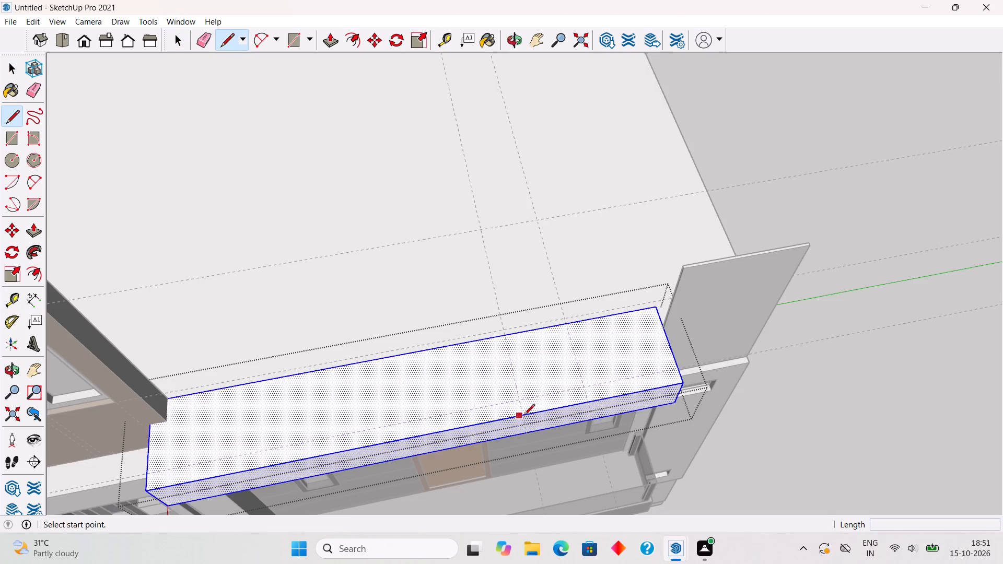
{"action": "left_click", "coordinate": [525, 415]}
{"action": "left_click", "coordinate": [525, 398]}
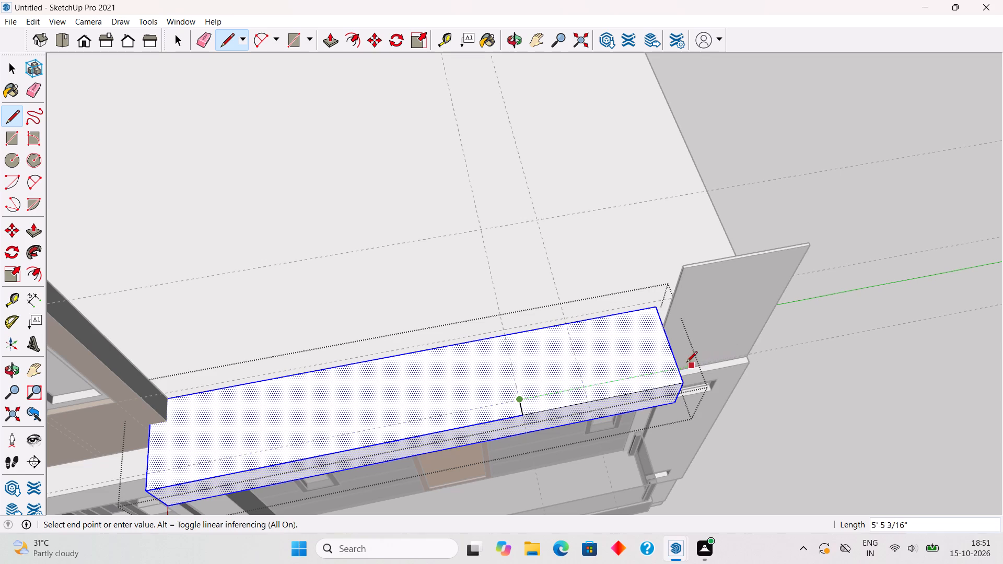
{"action": "left_click", "coordinate": [653, 373]}
{"action": "left_click", "coordinate": [636, 314]}
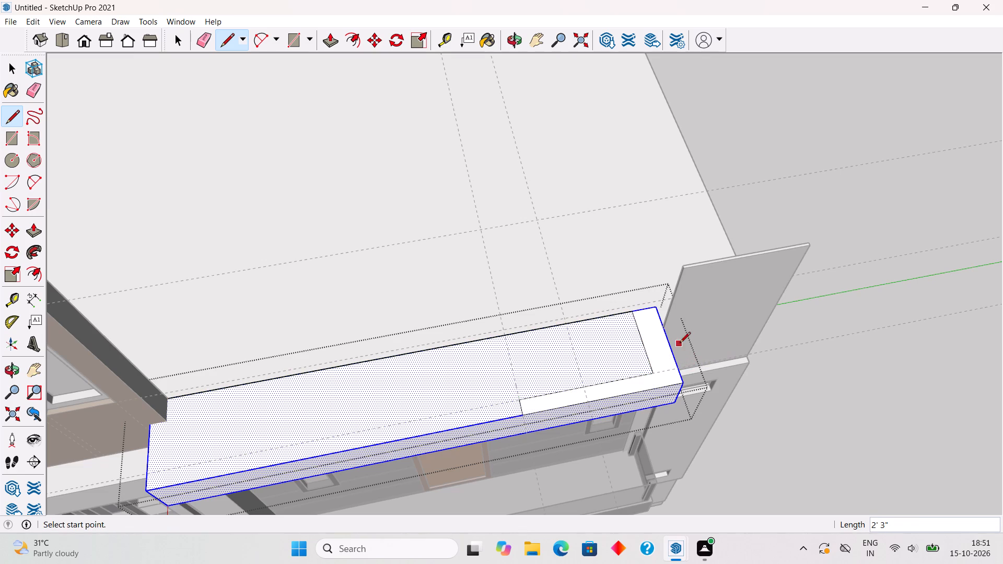
Pull the L-shaped strip up 2.5' as a raised corner parapet and leave the beam group.
{"action": "key", "text": "p"}
{"action": "left_click", "coordinate": [666, 352]}
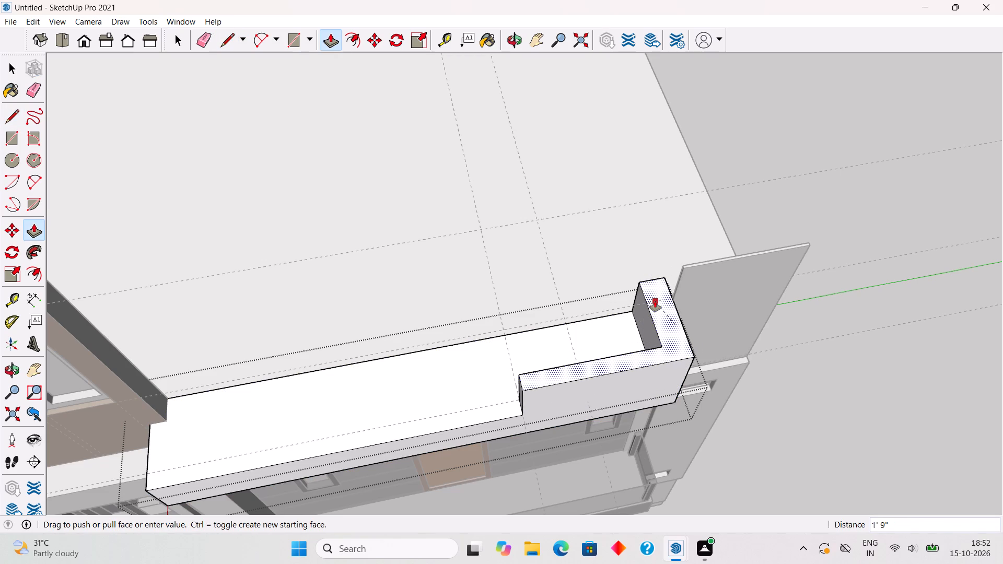
{"action": "type", "text": "2.5'"}
{"action": "key", "text": "Return"}
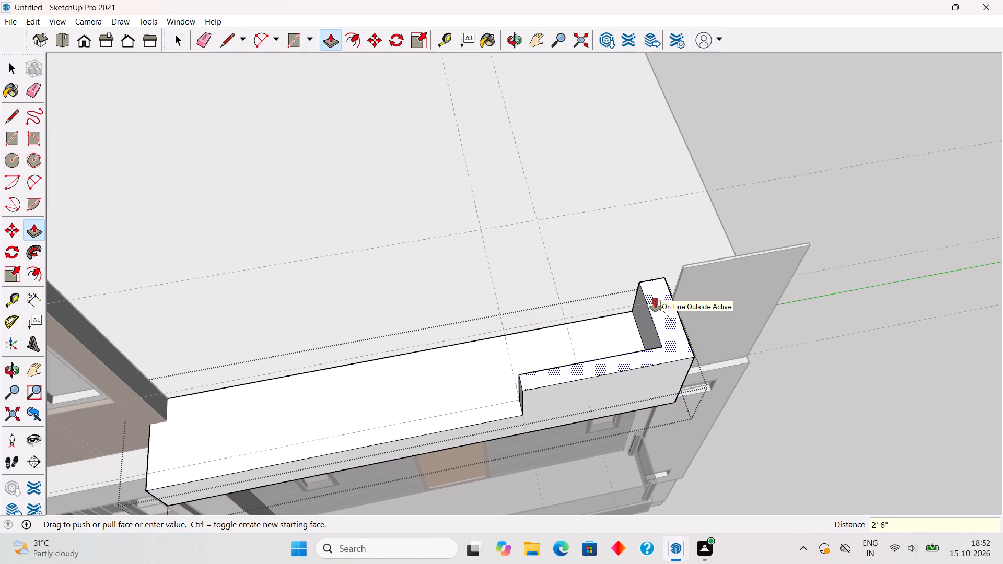
{"action": "key", "text": "space"}
{"action": "scroll", "coordinate": [655, 301], "scroll_direction": "down", "scroll_amount": 9}
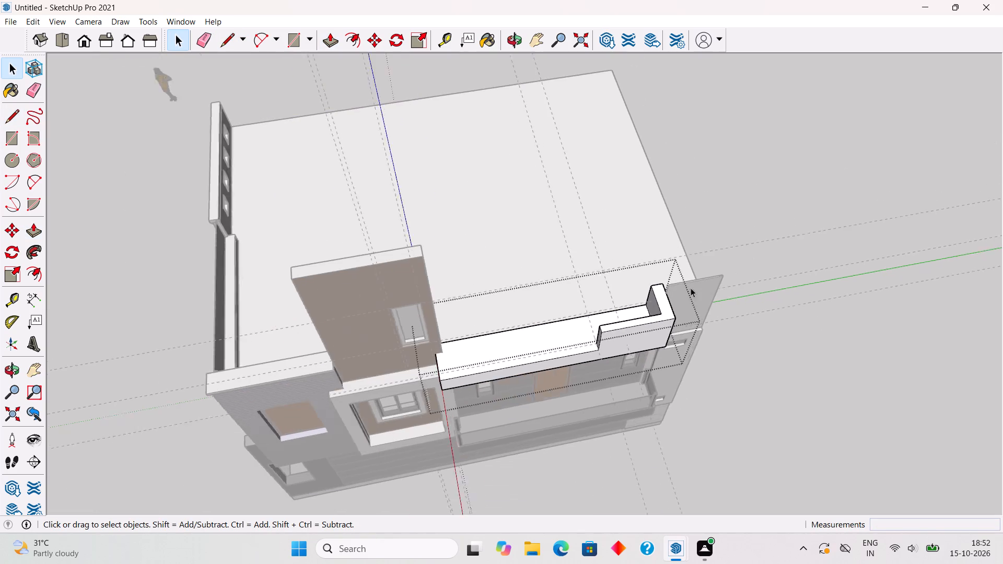
{"action": "scroll", "coordinate": [691, 288], "scroll_direction": "down", "scroll_amount": 1}
{"action": "left_click", "coordinate": [777, 174]}
Delete the two guides crossing the beam 3' and 5' from its column end.
{"action": "middle_click_drag", "start_coordinate": [680, 362], "coordinate": [640, 147]}
{"action": "scroll", "coordinate": [649, 207], "scroll_direction": "up", "scroll_amount": 4}
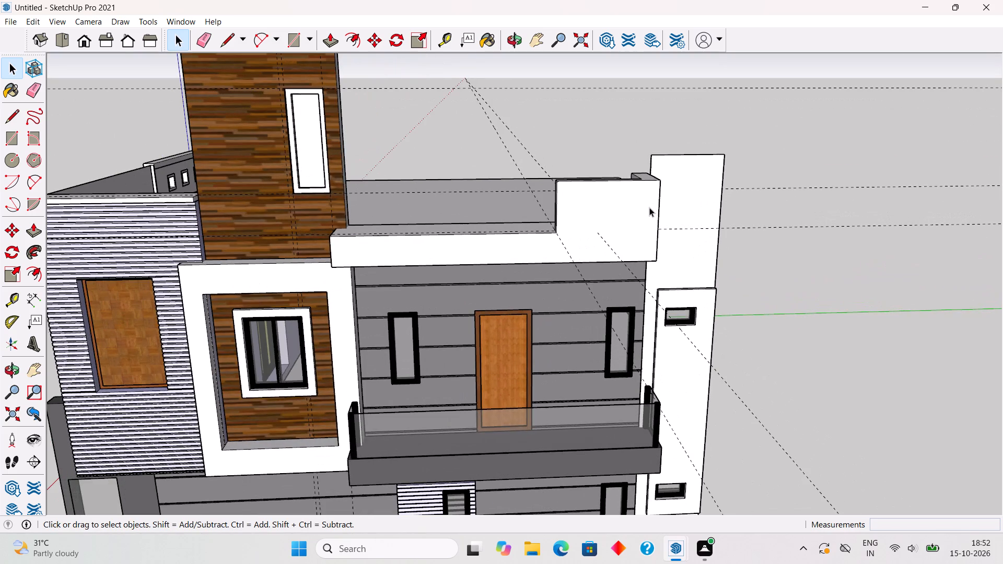
{"action": "left_click", "coordinate": [653, 295]}
{"action": "key", "text": "Delete"}
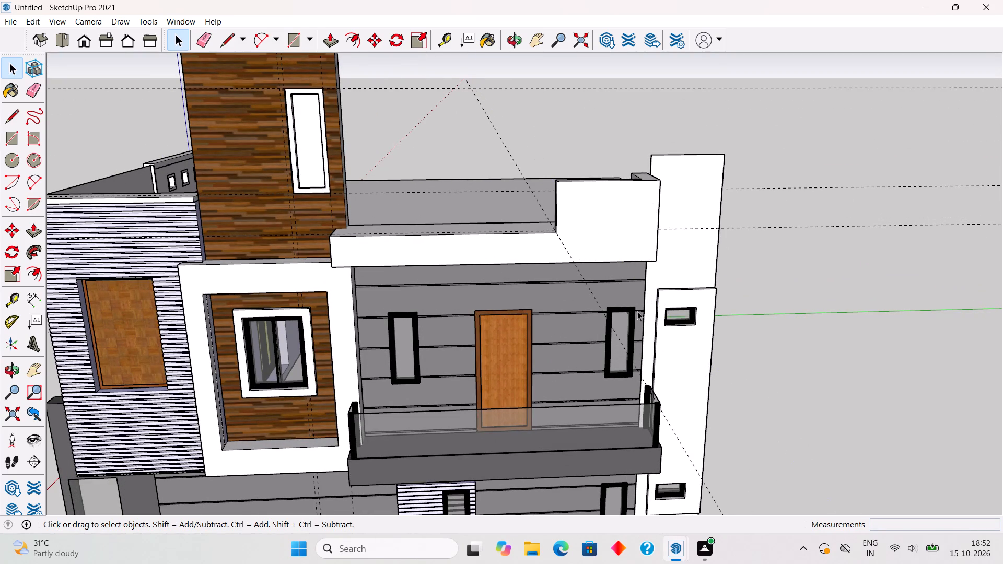
{"action": "left_click", "coordinate": [626, 351]}
{"action": "key", "text": "Delete"}
Lower the top face of the L-shaped corner parapet by 9" inside the beam group.
{"action": "scroll", "coordinate": [673, 171], "scroll_direction": "up", "scroll_amount": 3}
{"action": "middle_click_drag", "start_coordinate": [602, 236], "coordinate": [809, 207]}
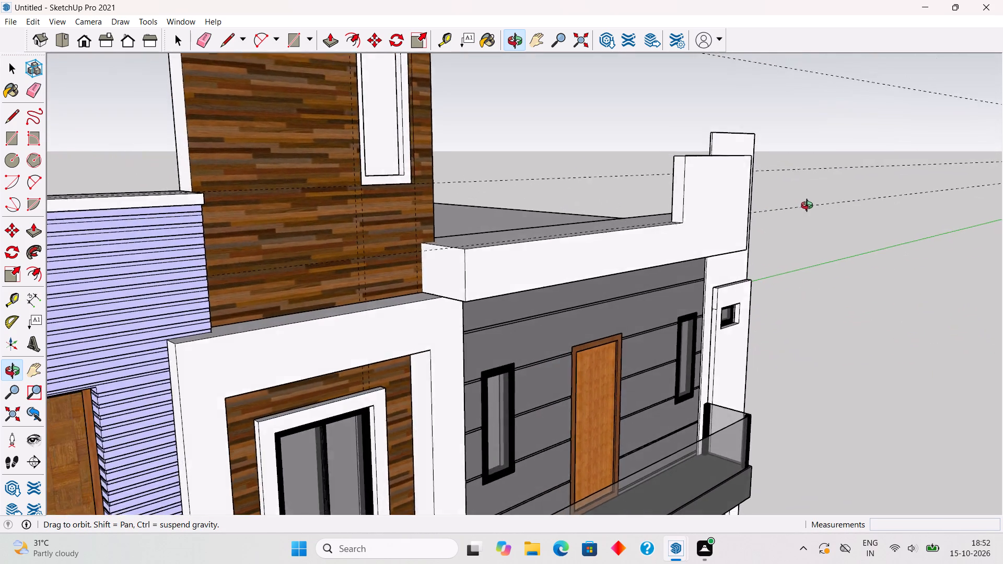
{"action": "middle_click_drag", "start_coordinate": [809, 207], "coordinate": [815, 229]}
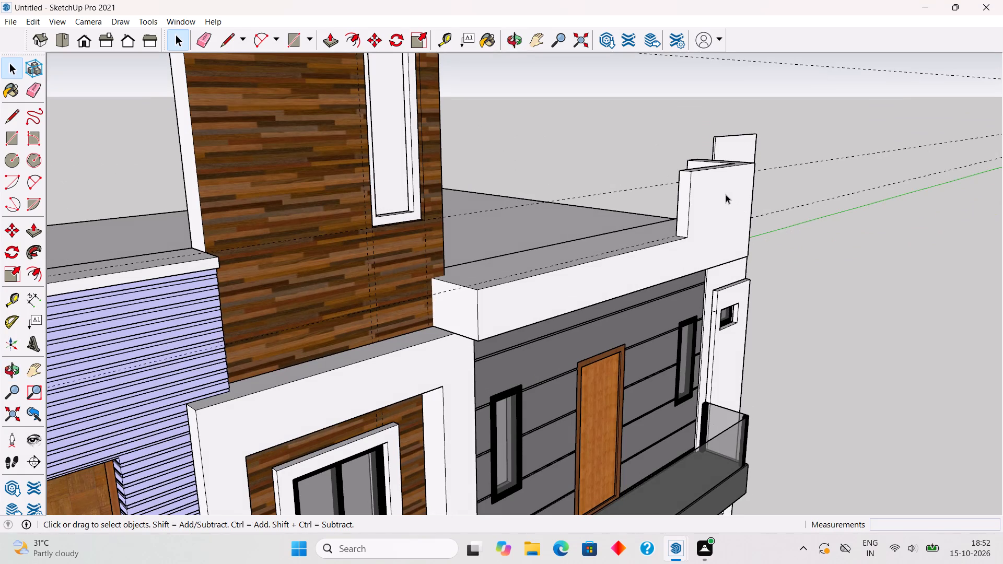
{"action": "middle_click_drag", "start_coordinate": [702, 211], "coordinate": [623, 368]}
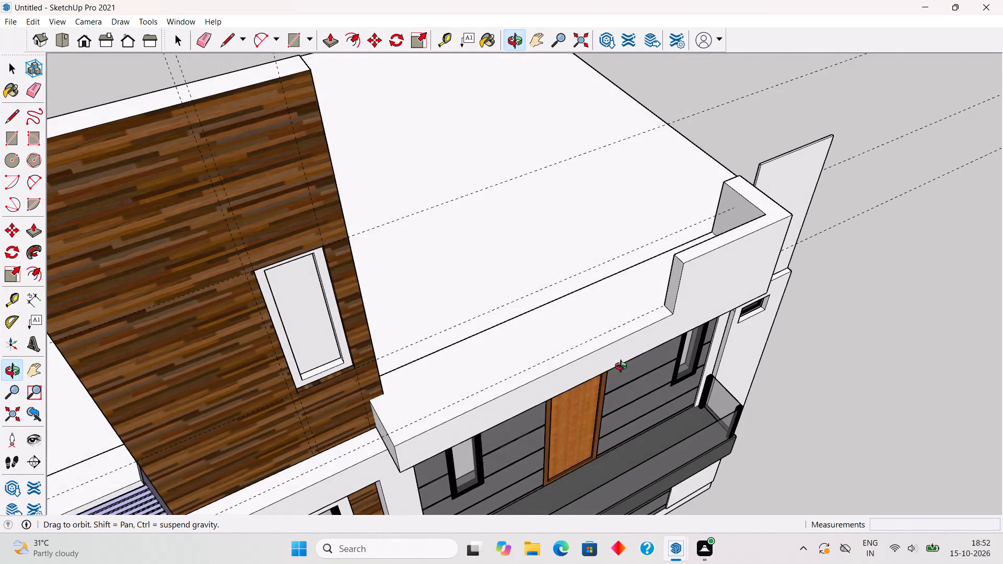
{"action": "middle_click_drag", "start_coordinate": [623, 368], "coordinate": [626, 368]}
{"action": "scroll", "coordinate": [768, 206], "scroll_direction": "up", "scroll_amount": 5}
{"action": "triple_click", "coordinate": [762, 214]}
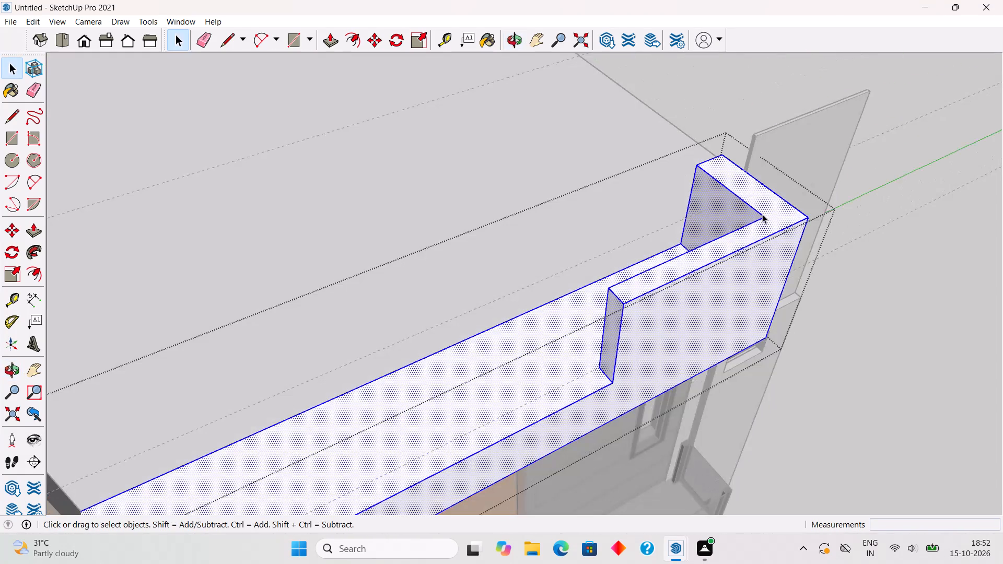
{"action": "key", "text": "p"}
{"action": "left_click", "coordinate": [765, 214]}
{"action": "left_click", "coordinate": [695, 215]}
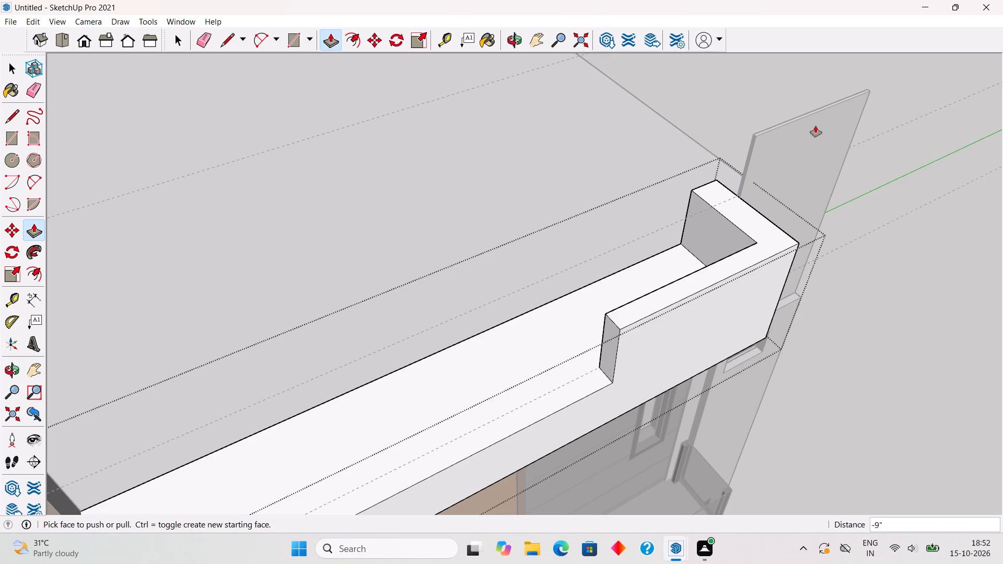
Lower the end column's top face by 1' 9" to meet the corner parapet's top, and leave the column group.
{"action": "key", "text": "space"}
{"action": "triple_click", "coordinate": [812, 111]}
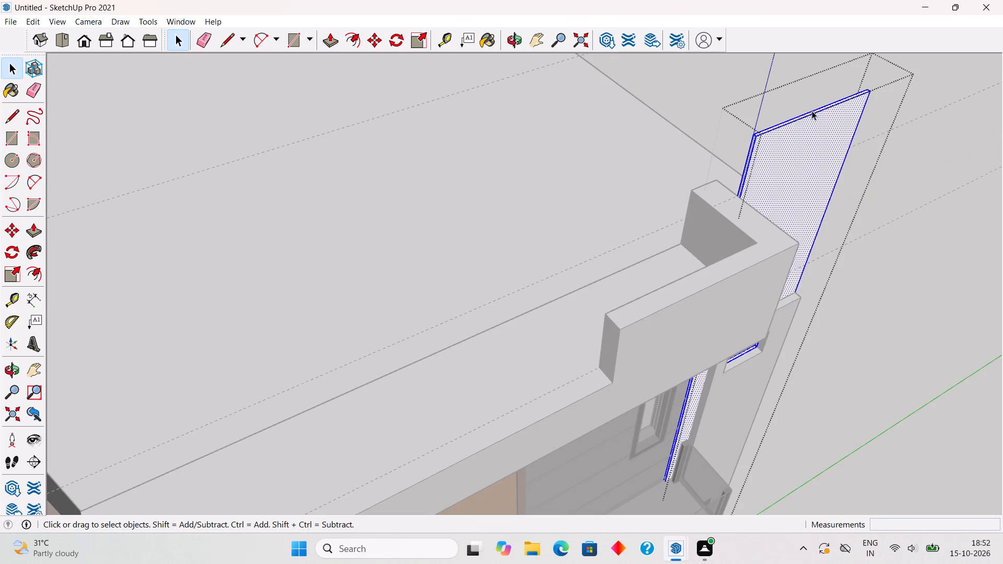
{"action": "key", "text": "p"}
{"action": "left_click", "coordinate": [811, 109]}
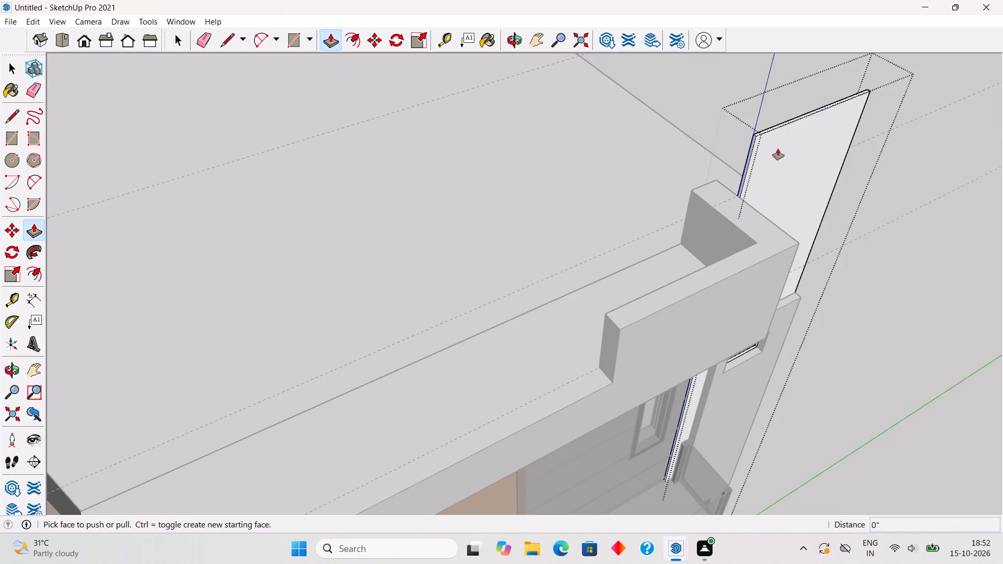
{"action": "scroll", "coordinate": [807, 116], "scroll_direction": "up", "scroll_amount": 7}
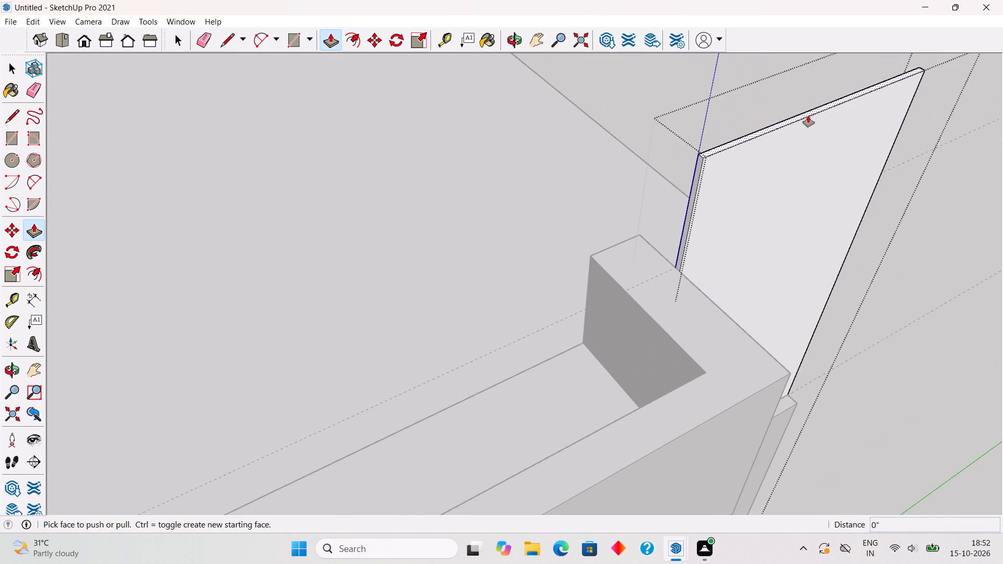
{"action": "left_click", "coordinate": [803, 113]}
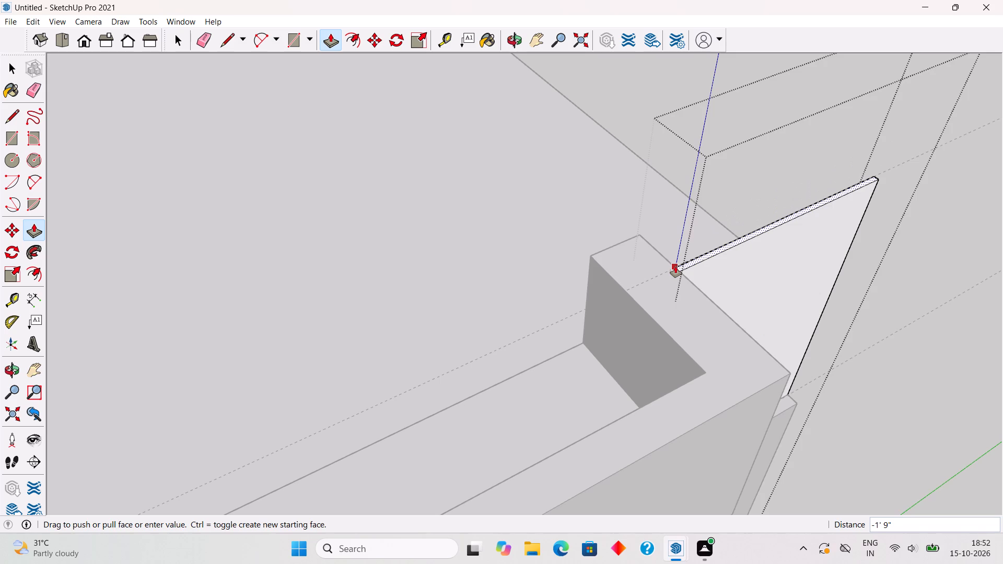
{"action": "left_click", "coordinate": [675, 266]}
{"action": "key", "text": "space"}
{"action": "left_click", "coordinate": [739, 112]}
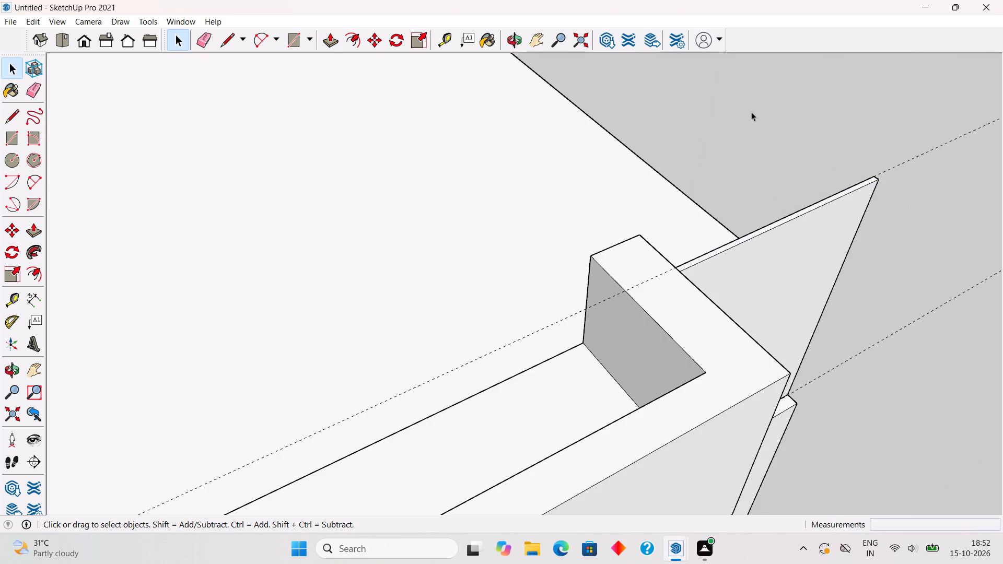
Push the beam's lower top face between the tower and the corner parapet down 3", and leave the group.
{"action": "scroll", "coordinate": [735, 145], "scroll_direction": "down", "scroll_amount": 7}
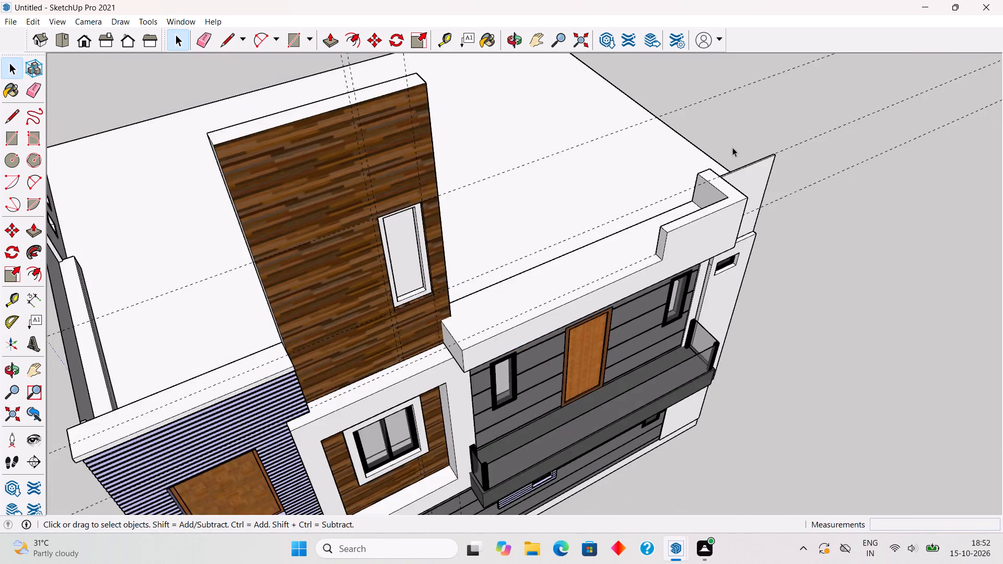
{"action": "scroll", "coordinate": [732, 147], "scroll_direction": "down", "scroll_amount": 5}
{"action": "middle_click_drag", "start_coordinate": [716, 181], "coordinate": [584, 45]}
{"action": "scroll", "coordinate": [730, 214], "scroll_direction": "up", "scroll_amount": 1}
{"action": "middle_click_drag", "start_coordinate": [740, 170], "coordinate": [739, 90]}
{"action": "scroll", "coordinate": [705, 126], "scroll_direction": "up", "scroll_amount": 3}
{"action": "scroll", "coordinate": [710, 172], "scroll_direction": "up", "scroll_amount": 1}
{"action": "middle_click_drag", "start_coordinate": [660, 154], "coordinate": [646, 216]}
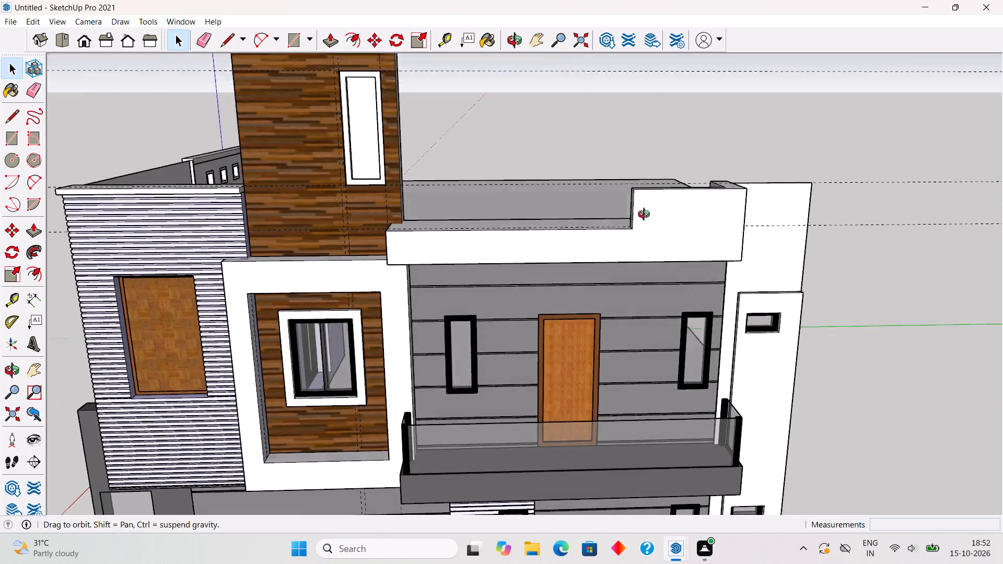
{"action": "middle_click_drag", "start_coordinate": [646, 216], "coordinate": [647, 258]}
{"action": "scroll", "coordinate": [647, 266], "scroll_direction": "up", "scroll_amount": 5}
{"action": "middle_click_drag", "start_coordinate": [516, 219], "coordinate": [519, 279]}
{"action": "scroll", "coordinate": [522, 358], "scroll_direction": "up", "scroll_amount": 5}
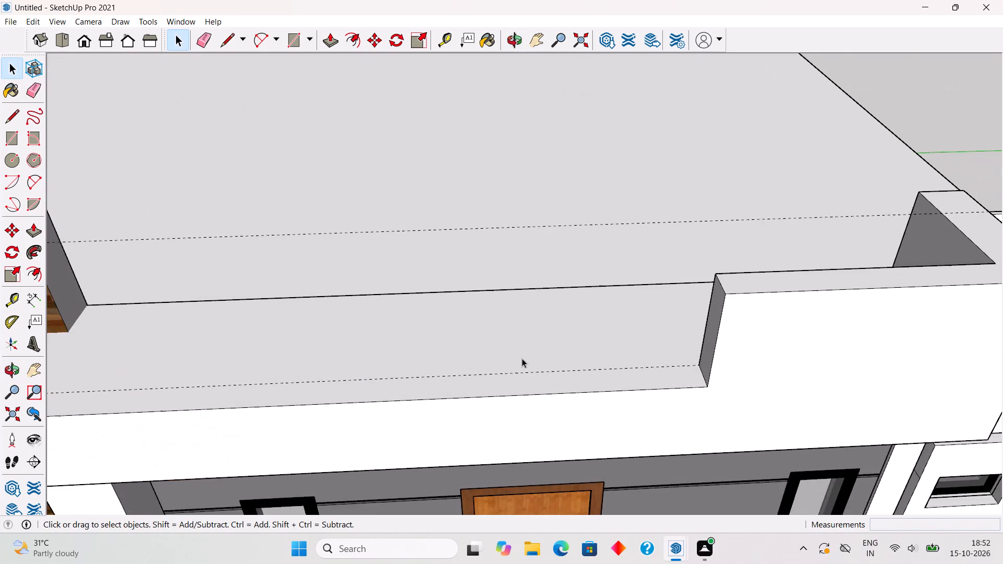
{"action": "triple_click", "coordinate": [522, 358]}
{"action": "key", "text": "p"}
{"action": "left_click", "coordinate": [528, 362]}
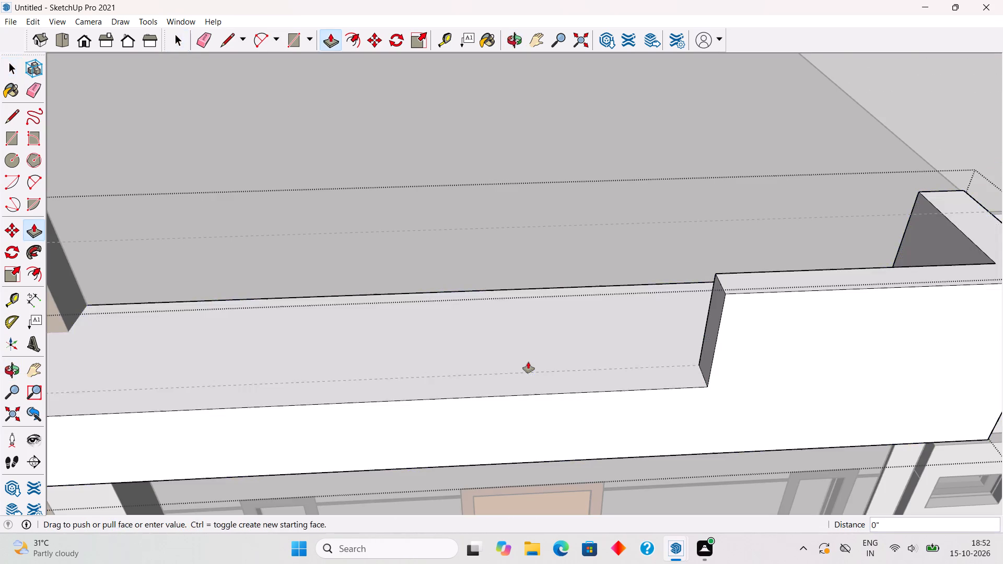
{"action": "type", "text": "3\""}
{"action": "key", "text": "Return"}
{"action": "key", "text": "space"}
{"action": "scroll", "coordinate": [534, 318], "scroll_direction": "down", "scroll_amount": 2}
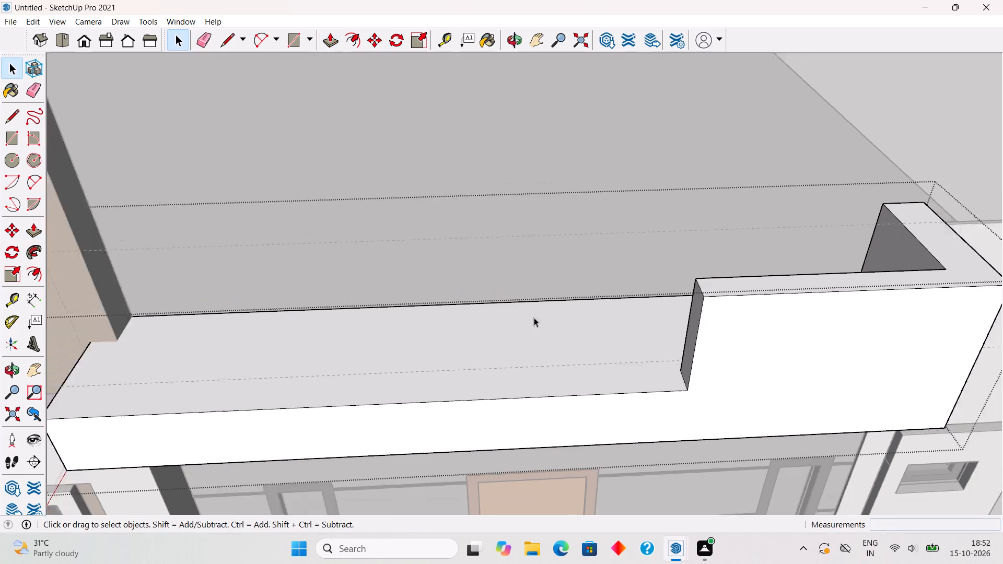
{"action": "scroll", "coordinate": [534, 318], "scroll_direction": "down", "scroll_amount": 11}
{"action": "left_click", "coordinate": [919, 159]}
Open the roof-edge beam group for editing and bring its front face into view.
{"action": "middle_click_drag", "start_coordinate": [703, 320], "coordinate": [729, 161]}
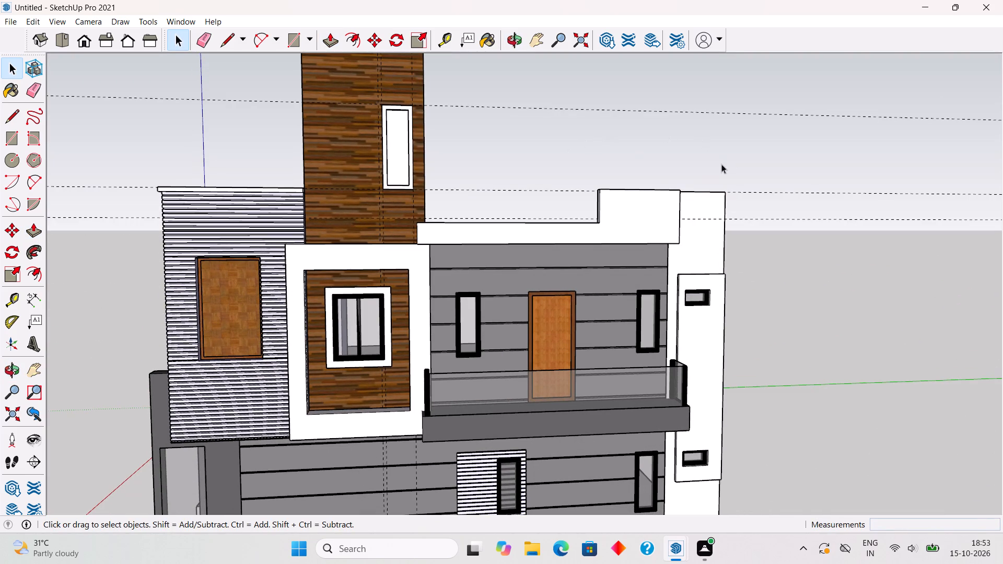
{"action": "middle_click_drag", "start_coordinate": [716, 179], "coordinate": [702, 321]}
{"action": "scroll", "coordinate": [659, 281], "scroll_direction": "up", "scroll_amount": 8}
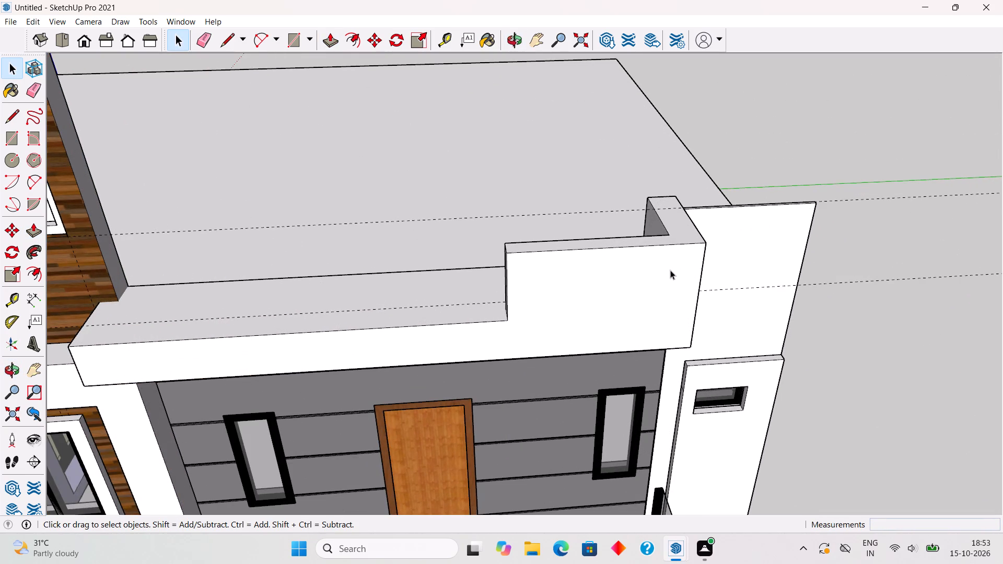
{"action": "middle_click_drag", "start_coordinate": [670, 260], "coordinate": [646, 193]}
{"action": "double_click", "coordinate": [625, 219]}
{"action": "middle_click_drag", "start_coordinate": [754, 214], "coordinate": [726, 137]}
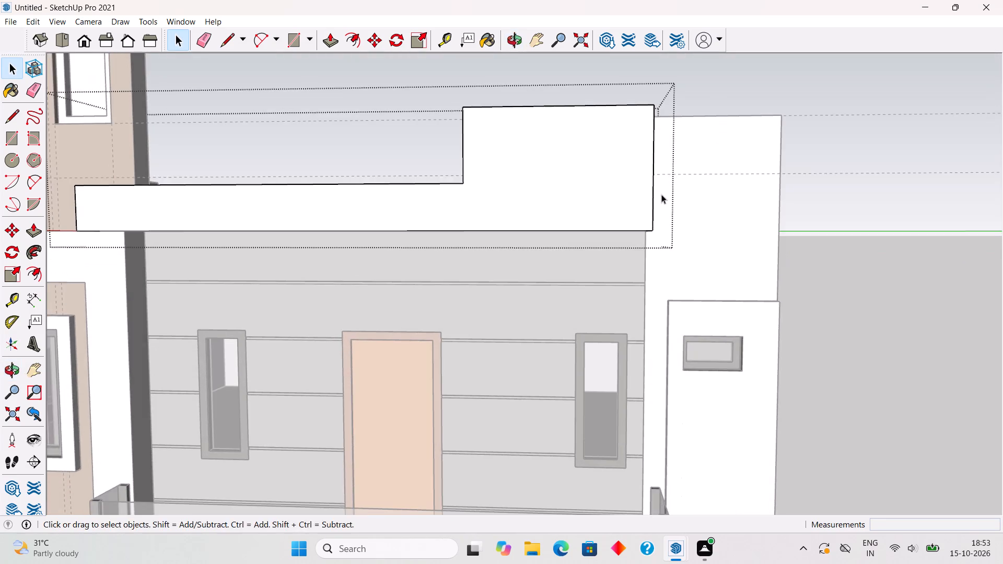
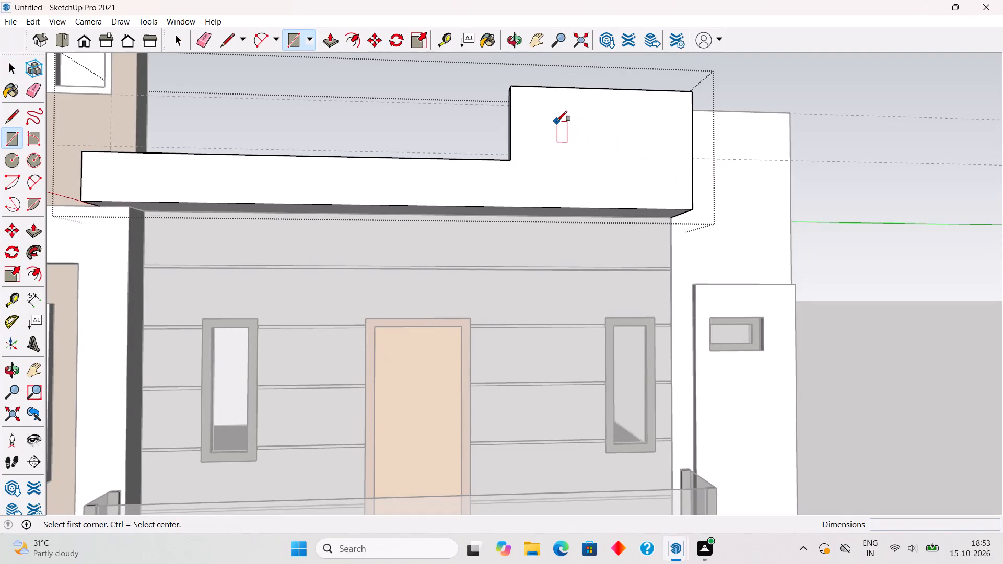
Cut a rectangular opening about 2' 7" by 7 7/16" through the corner parapet's 6" front wall, and leave the beam group.
{"action": "left_click", "coordinate": [557, 121]}
{"action": "left_click", "coordinate": [651, 146]}
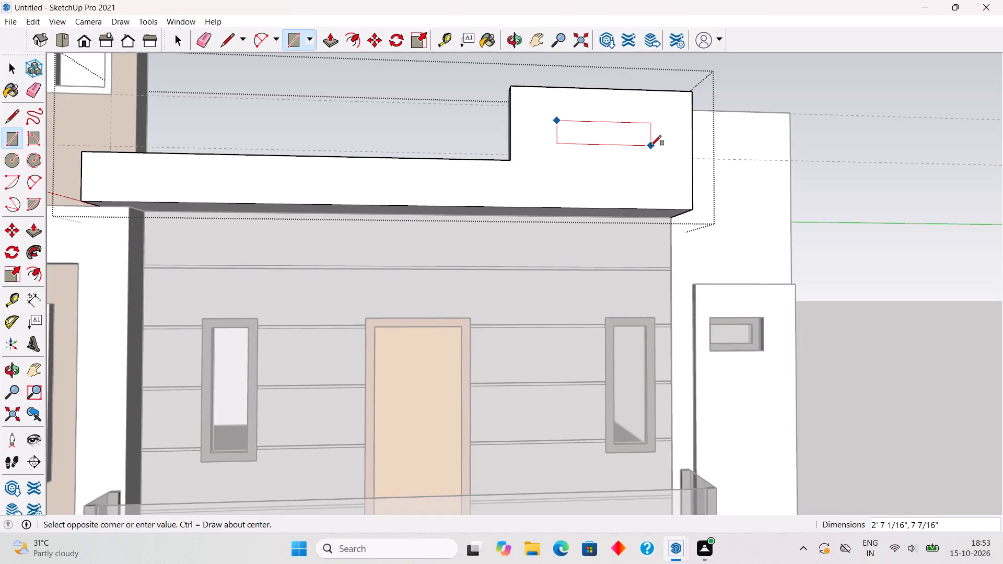
{"action": "key", "text": "p"}
{"action": "left_click_drag", "start_coordinate": [634, 132], "coordinate": [619, 133]}
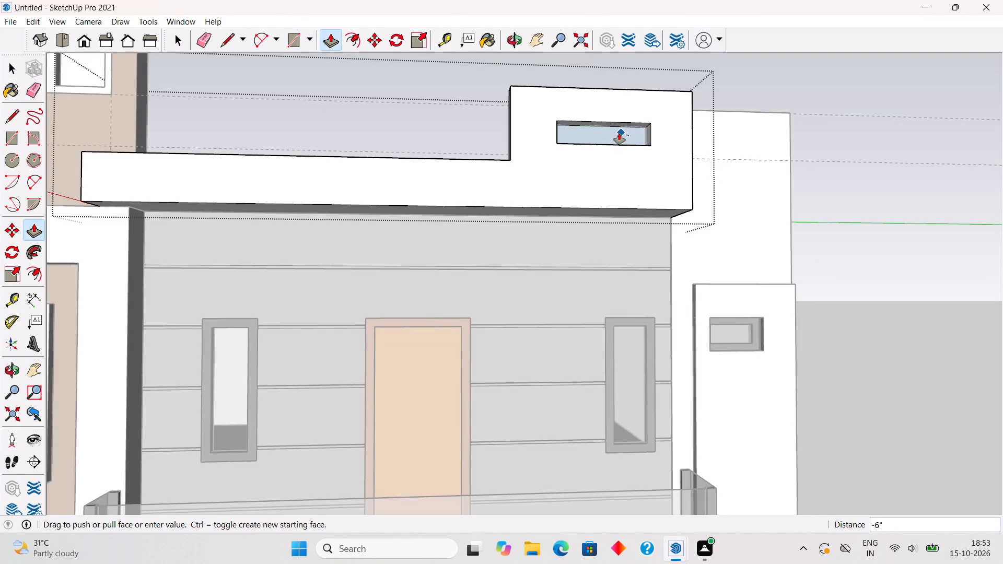
{"action": "left_click_drag", "start_coordinate": [619, 133], "coordinate": [610, 134]}
{"action": "key", "text": "space"}
{"action": "scroll", "coordinate": [610, 134], "scroll_direction": "down", "scroll_amount": 4}
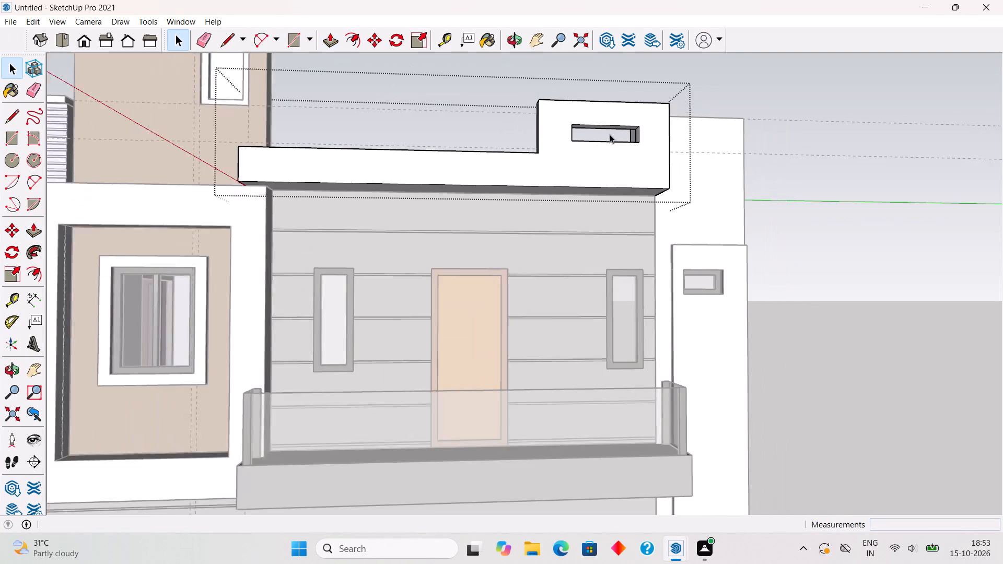
{"action": "scroll", "coordinate": [610, 134], "scroll_direction": "down", "scroll_amount": 2}
{"action": "left_click", "coordinate": [731, 88]}
Draw a small rectangle about 2 13/16" by 2 1/8" on the beam's top near the tower-side front corner and extrude it upward as a post.
{"action": "scroll", "coordinate": [711, 105], "scroll_direction": "down", "scroll_amount": 1}
{"action": "middle_click_drag", "start_coordinate": [699, 125], "coordinate": [921, 324]}
{"action": "scroll", "coordinate": [698, 268], "scroll_direction": "up", "scroll_amount": 4}
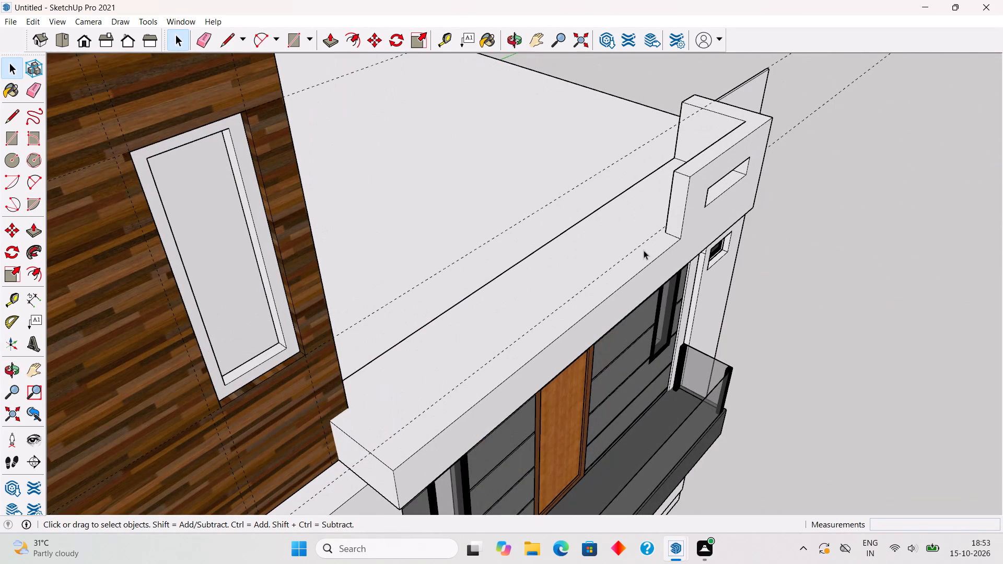
{"action": "key", "text": "r"}
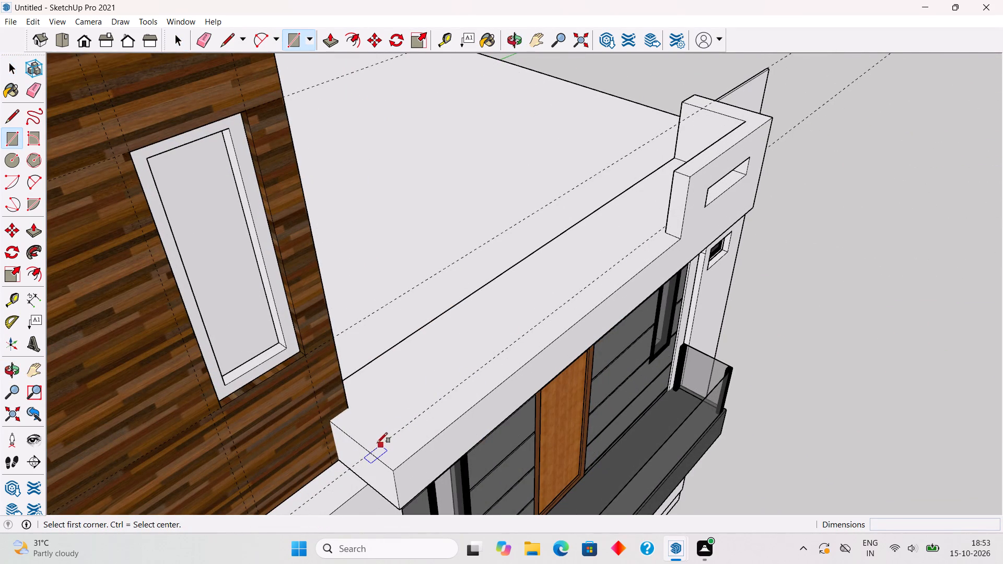
{"action": "scroll", "coordinate": [372, 453], "scroll_direction": "up", "scroll_amount": 6}
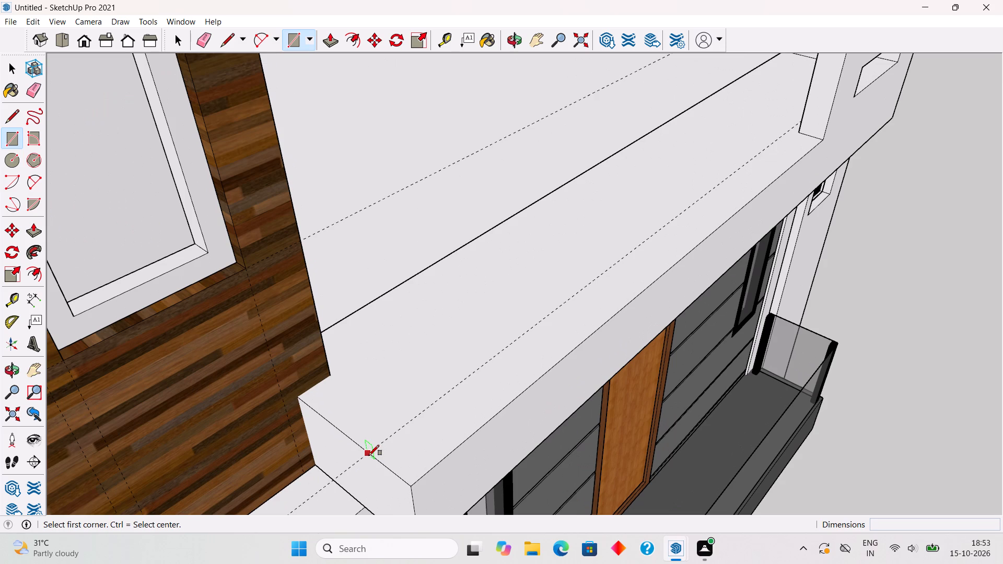
{"action": "scroll", "coordinate": [370, 453], "scroll_direction": "up", "scroll_amount": 7}
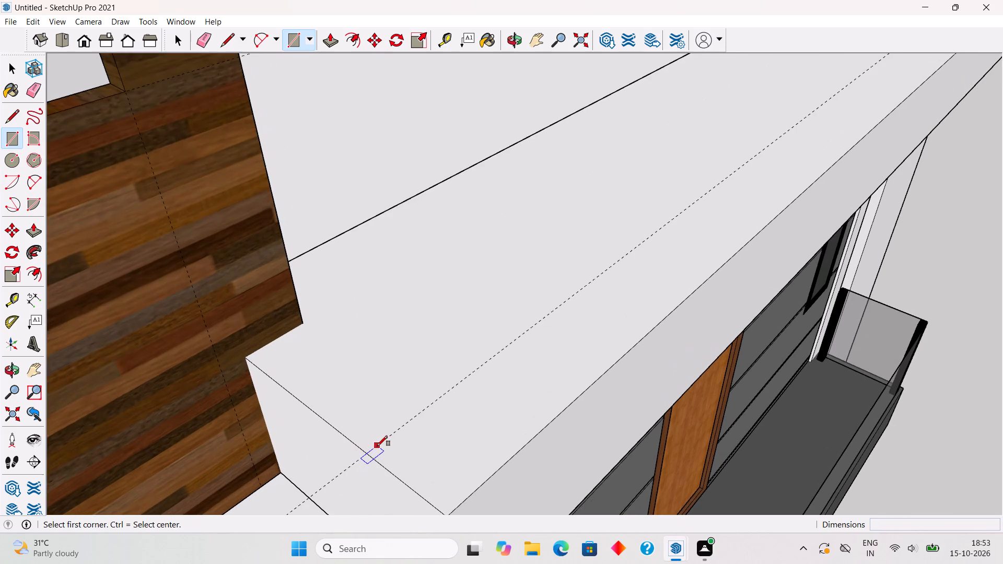
{"action": "scroll", "coordinate": [377, 446], "scroll_direction": "down", "scroll_amount": 9}
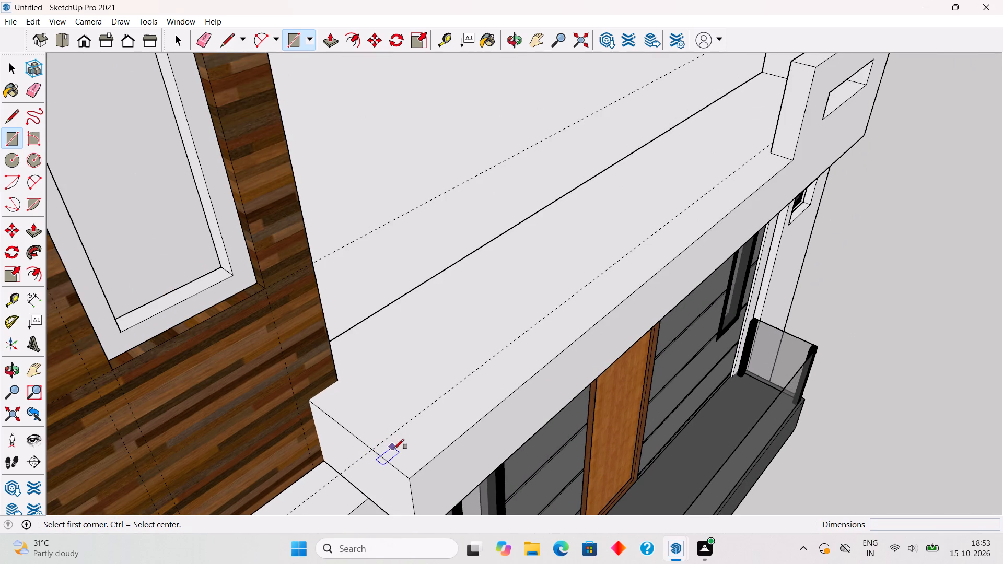
{"action": "left_click", "coordinate": [398, 458]}
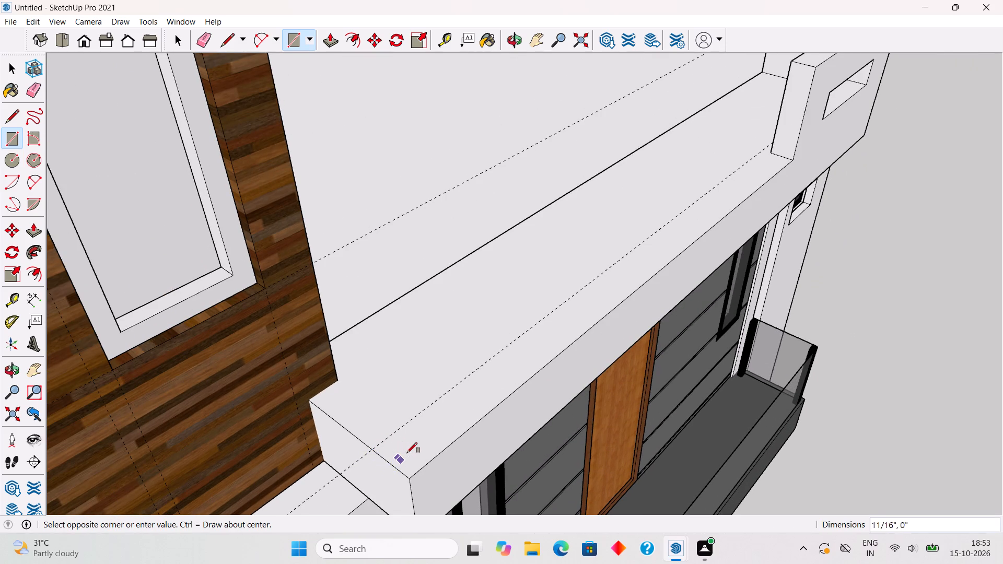
{"action": "left_click", "coordinate": [421, 459]}
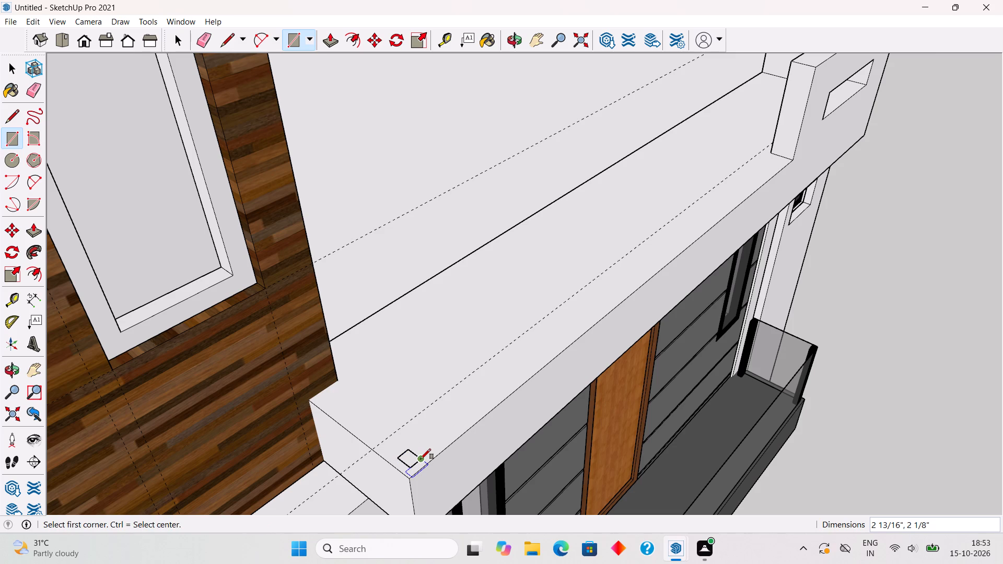
{"action": "key", "text": "p"}
{"action": "left_click", "coordinate": [408, 457]}
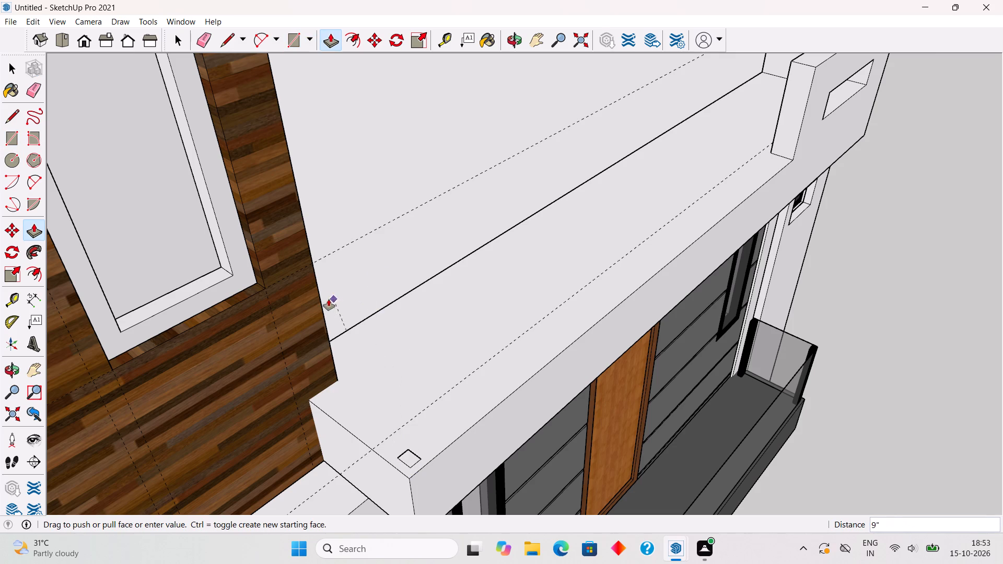
{"action": "left_click", "coordinate": [278, 276]}
{"action": "key", "text": "space"}
Draw a rectangle about 2 13/16" by 1 15/16" near the top of the corner parapet's end face that faces the post.
{"action": "scroll", "coordinate": [430, 486], "scroll_direction": "down", "scroll_amount": 8}
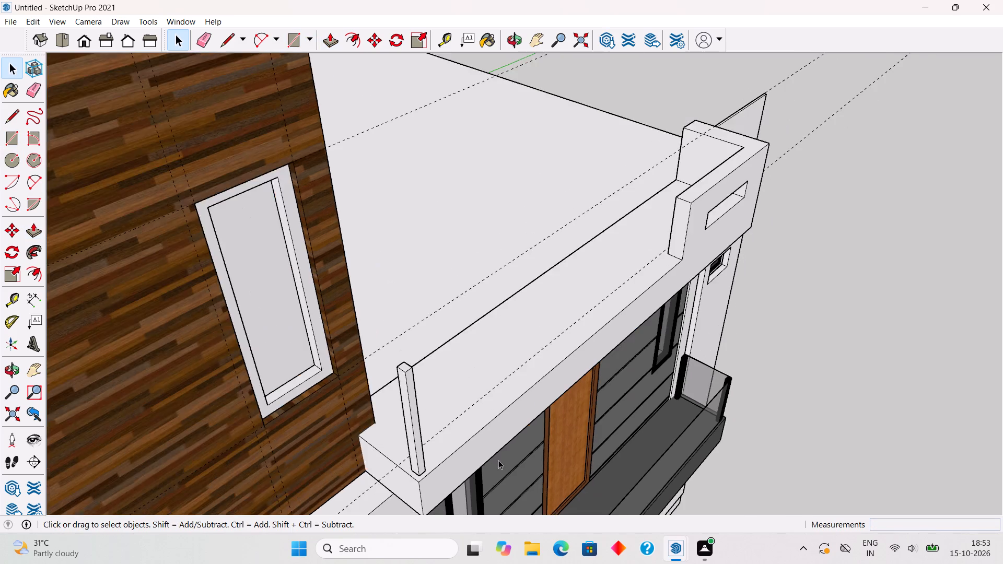
{"action": "scroll", "coordinate": [498, 460], "scroll_direction": "down", "scroll_amount": 3}
{"action": "scroll", "coordinate": [866, 392], "scroll_direction": "down", "scroll_amount": 1}
{"action": "middle_click_drag", "start_coordinate": [861, 394], "coordinate": [983, 356]}
{"action": "scroll", "coordinate": [718, 298], "scroll_direction": "up", "scroll_amount": 4}
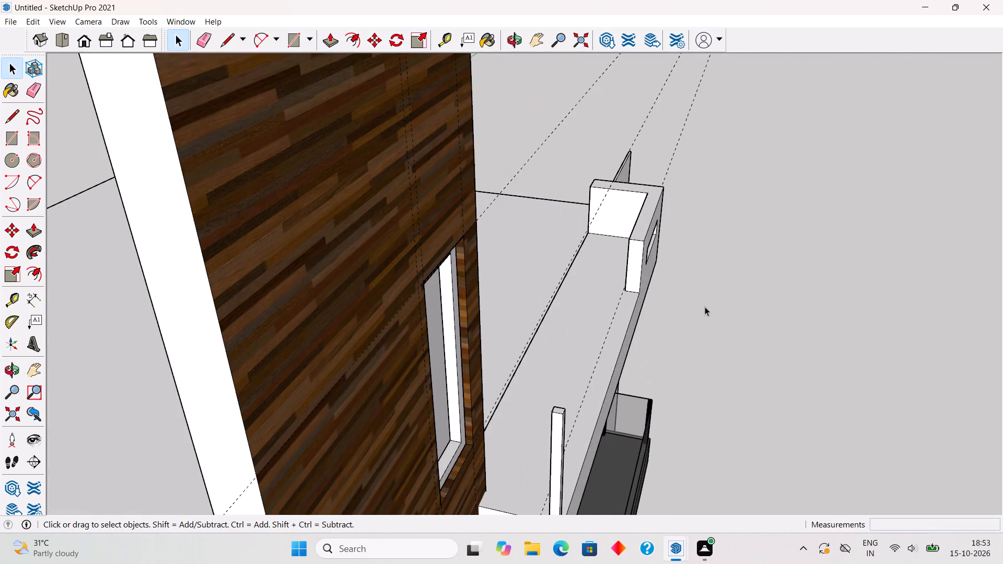
{"action": "middle_click_drag", "start_coordinate": [726, 296], "coordinate": [773, 311]}
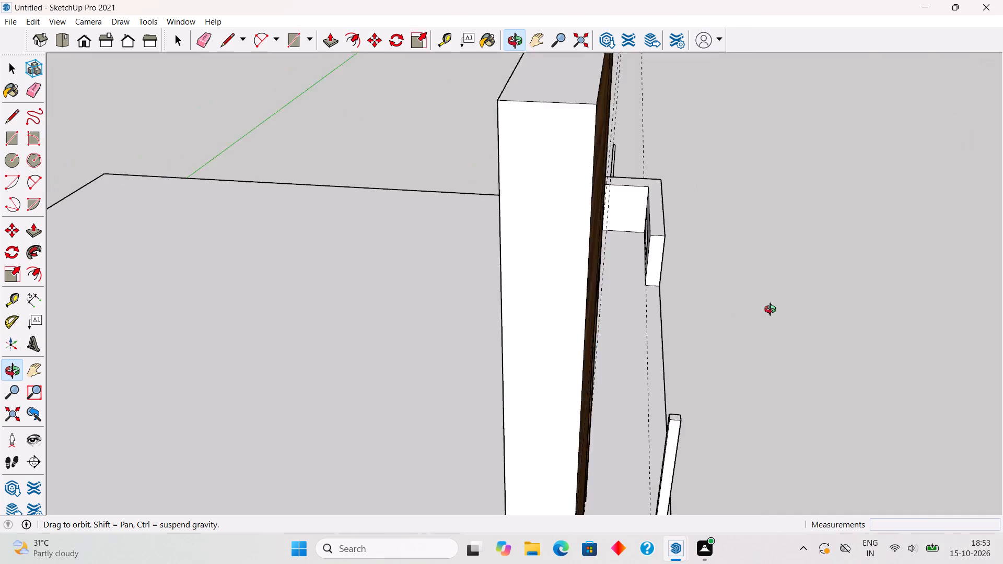
{"action": "middle_click_drag", "start_coordinate": [773, 311], "coordinate": [777, 304]}
{"action": "scroll", "coordinate": [697, 279], "scroll_direction": "up", "scroll_amount": 5}
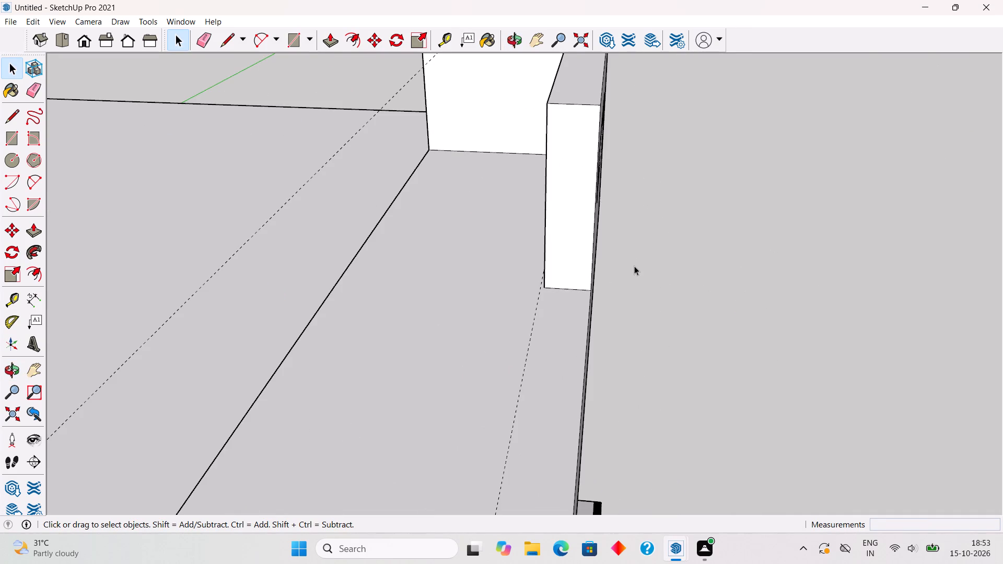
{"action": "key", "text": "r"}
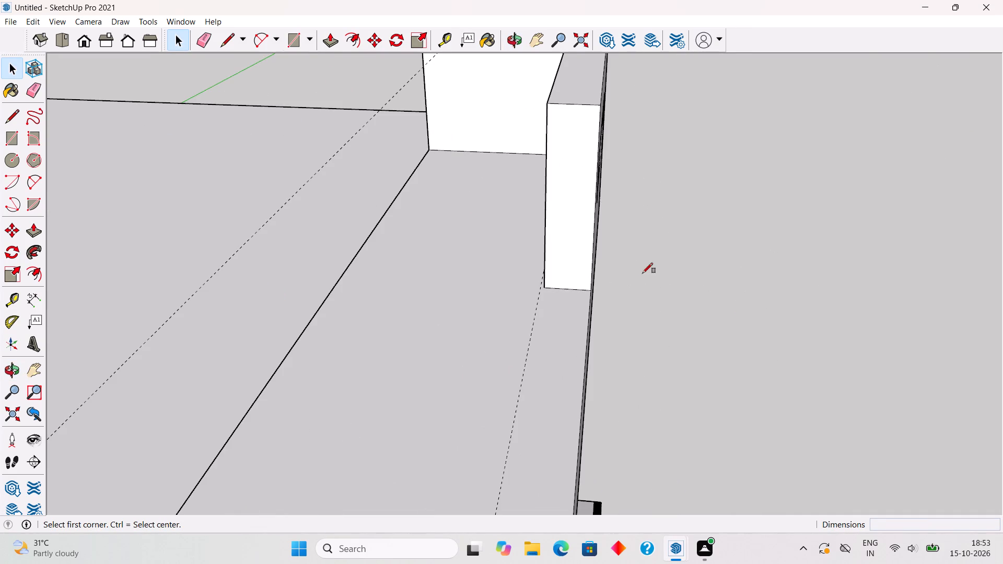
{"action": "left_click", "coordinate": [561, 115]}
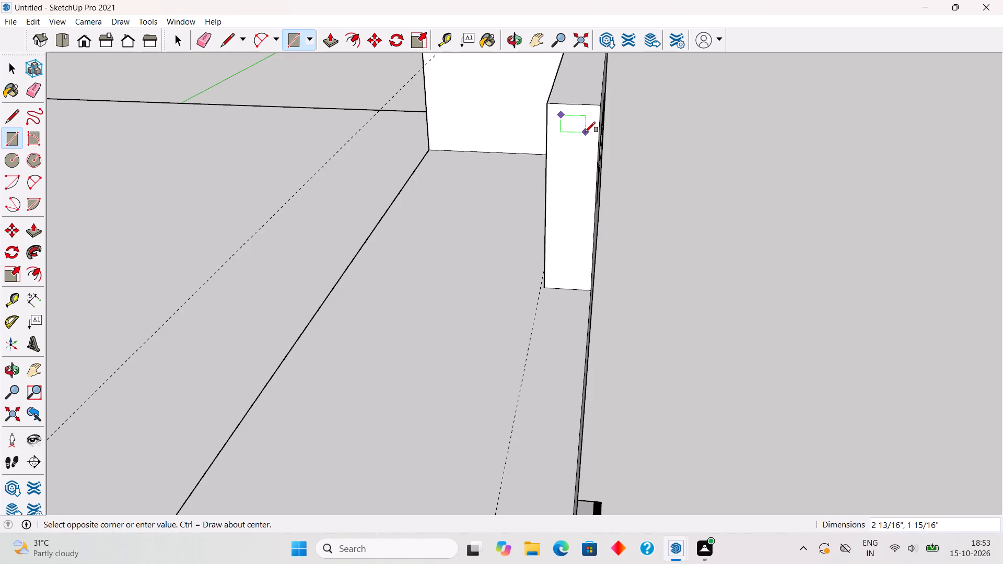
{"action": "left_click", "coordinate": [585, 132]}
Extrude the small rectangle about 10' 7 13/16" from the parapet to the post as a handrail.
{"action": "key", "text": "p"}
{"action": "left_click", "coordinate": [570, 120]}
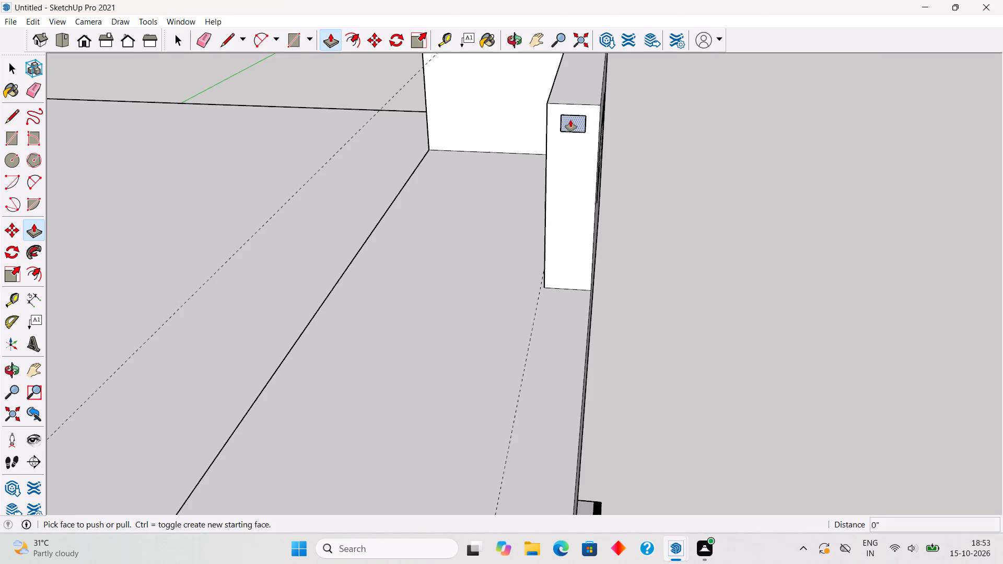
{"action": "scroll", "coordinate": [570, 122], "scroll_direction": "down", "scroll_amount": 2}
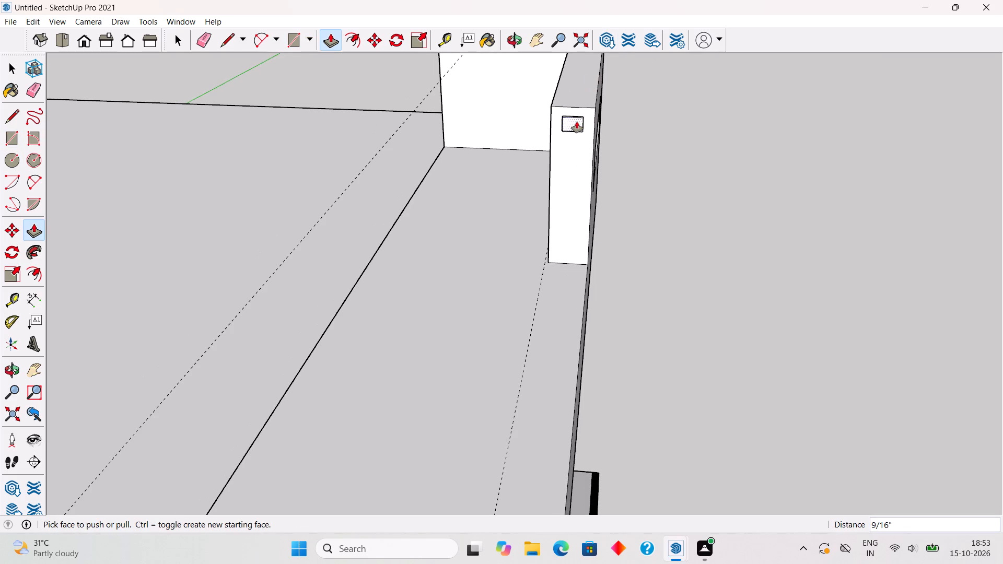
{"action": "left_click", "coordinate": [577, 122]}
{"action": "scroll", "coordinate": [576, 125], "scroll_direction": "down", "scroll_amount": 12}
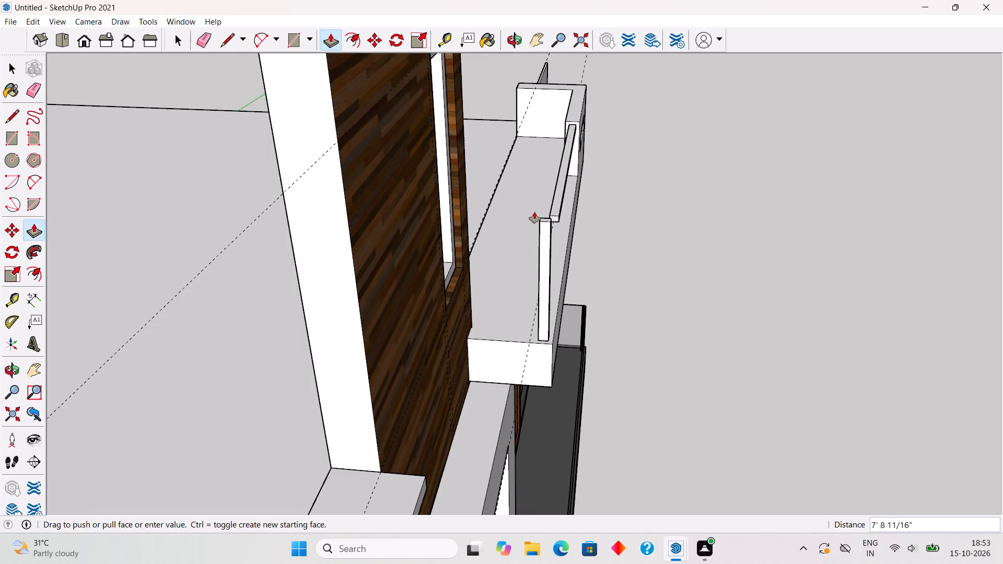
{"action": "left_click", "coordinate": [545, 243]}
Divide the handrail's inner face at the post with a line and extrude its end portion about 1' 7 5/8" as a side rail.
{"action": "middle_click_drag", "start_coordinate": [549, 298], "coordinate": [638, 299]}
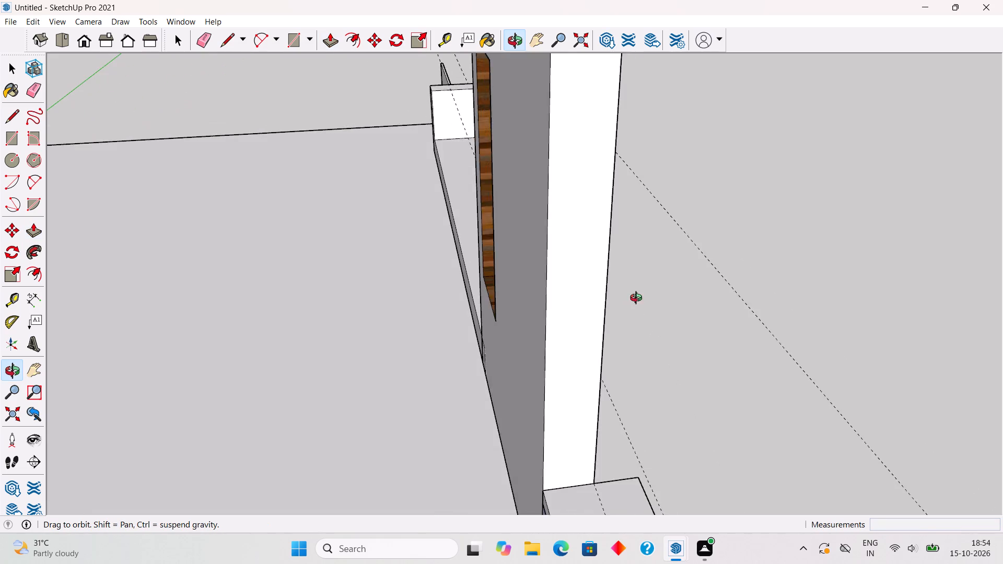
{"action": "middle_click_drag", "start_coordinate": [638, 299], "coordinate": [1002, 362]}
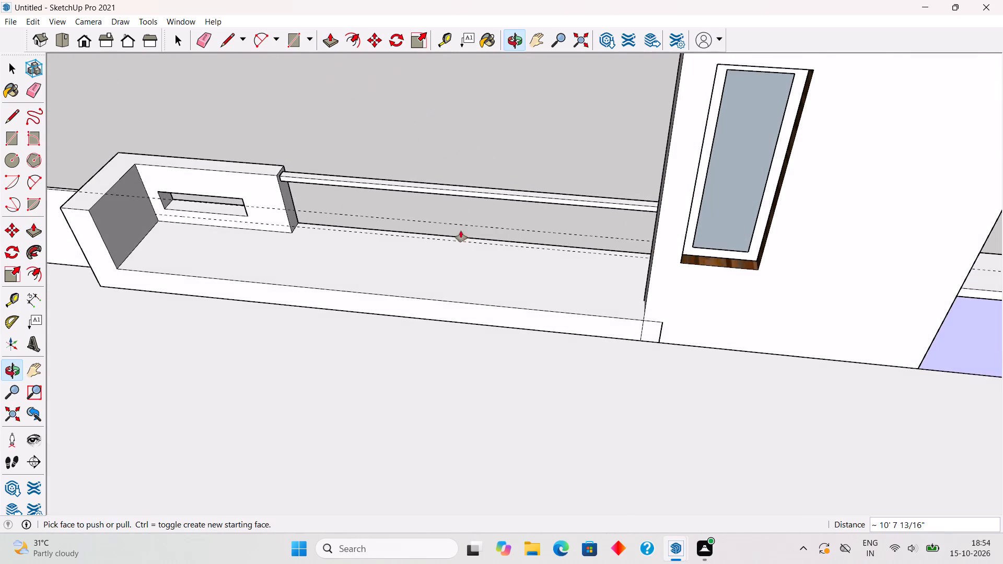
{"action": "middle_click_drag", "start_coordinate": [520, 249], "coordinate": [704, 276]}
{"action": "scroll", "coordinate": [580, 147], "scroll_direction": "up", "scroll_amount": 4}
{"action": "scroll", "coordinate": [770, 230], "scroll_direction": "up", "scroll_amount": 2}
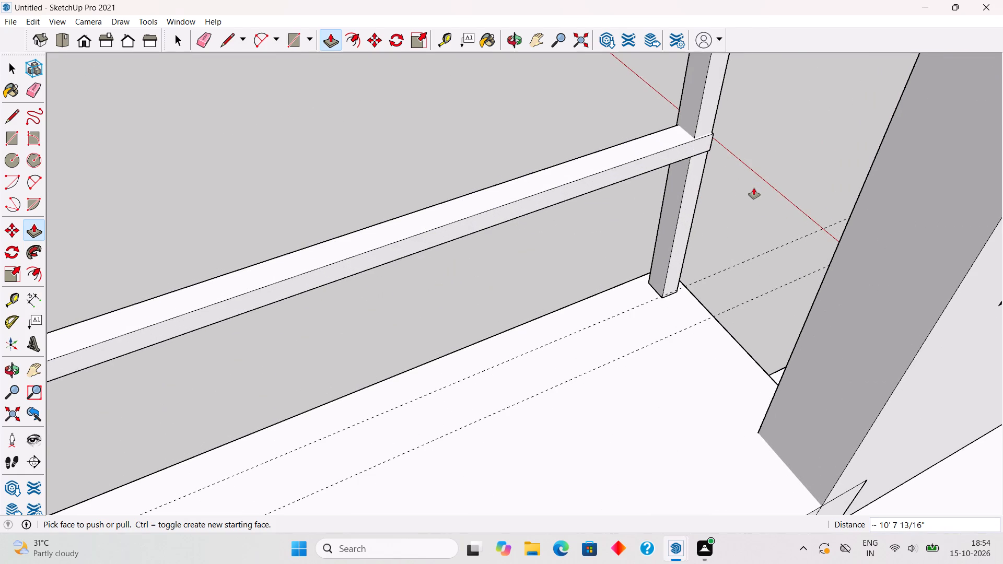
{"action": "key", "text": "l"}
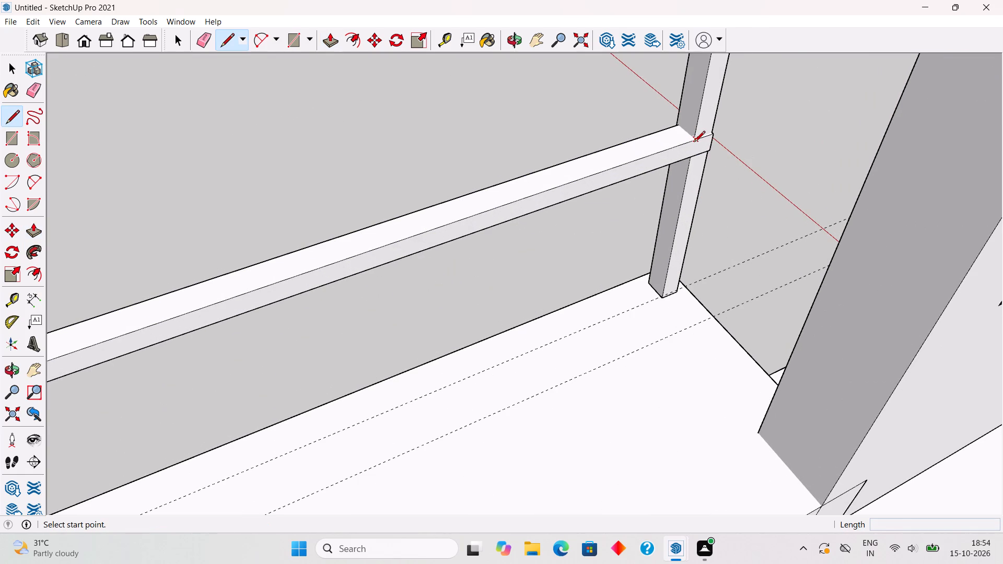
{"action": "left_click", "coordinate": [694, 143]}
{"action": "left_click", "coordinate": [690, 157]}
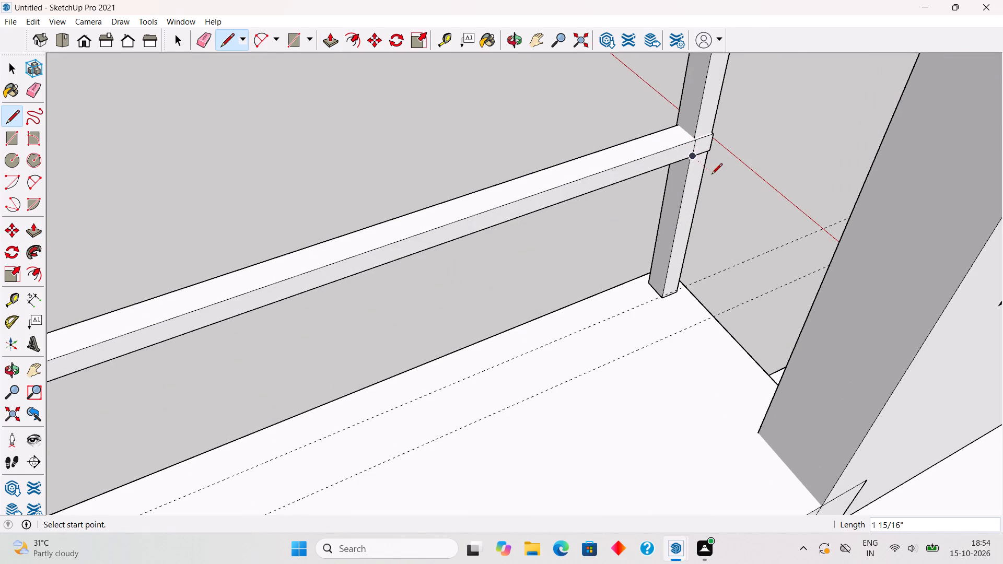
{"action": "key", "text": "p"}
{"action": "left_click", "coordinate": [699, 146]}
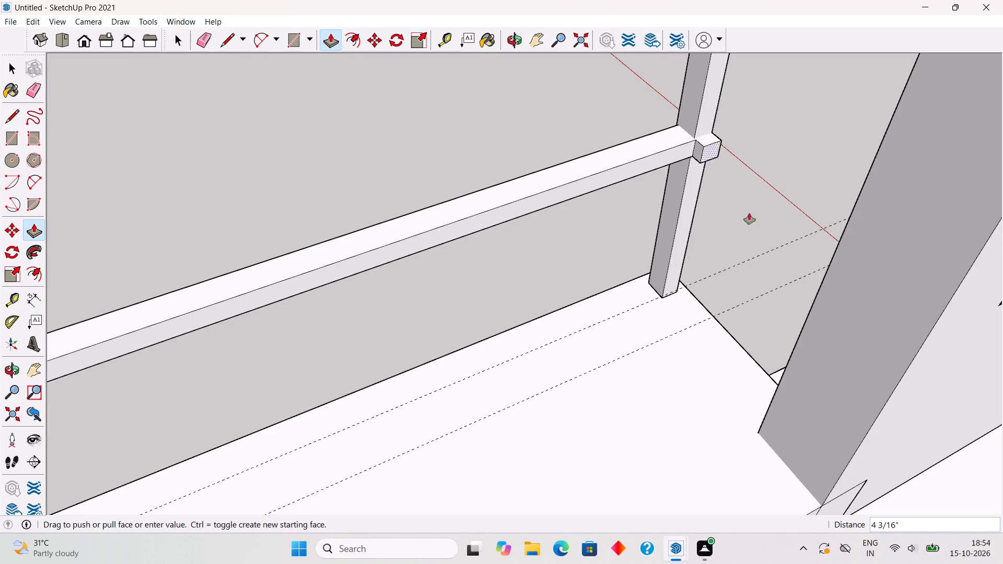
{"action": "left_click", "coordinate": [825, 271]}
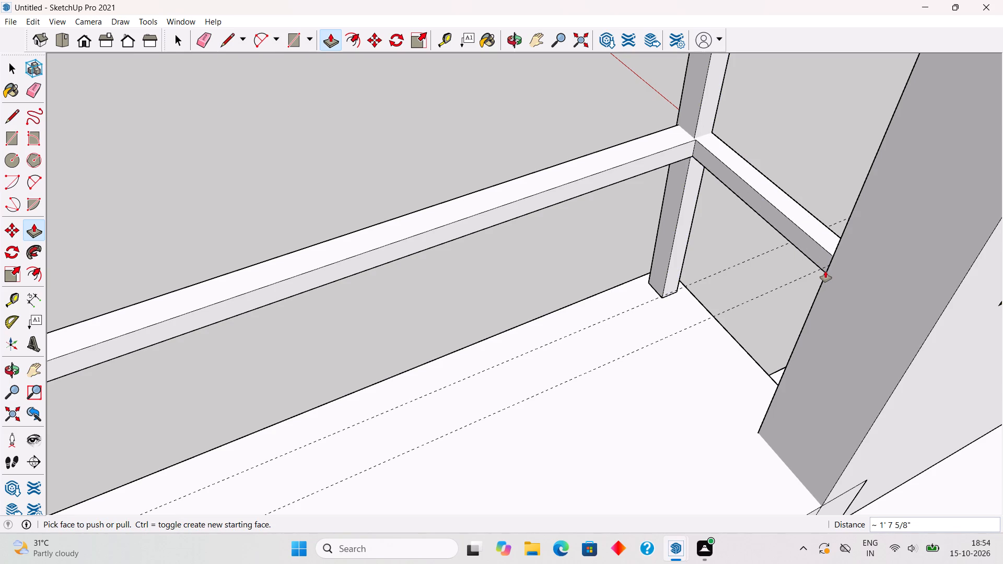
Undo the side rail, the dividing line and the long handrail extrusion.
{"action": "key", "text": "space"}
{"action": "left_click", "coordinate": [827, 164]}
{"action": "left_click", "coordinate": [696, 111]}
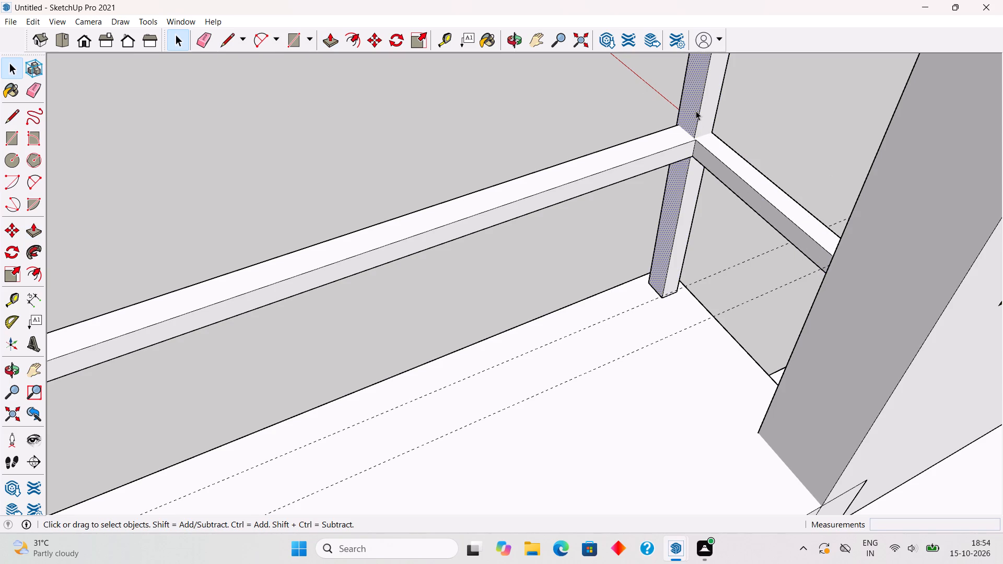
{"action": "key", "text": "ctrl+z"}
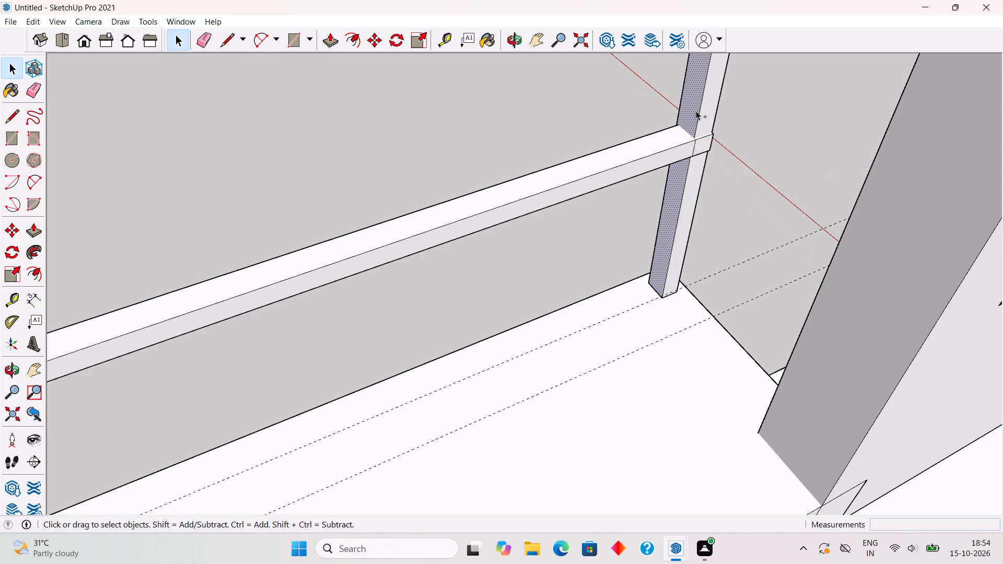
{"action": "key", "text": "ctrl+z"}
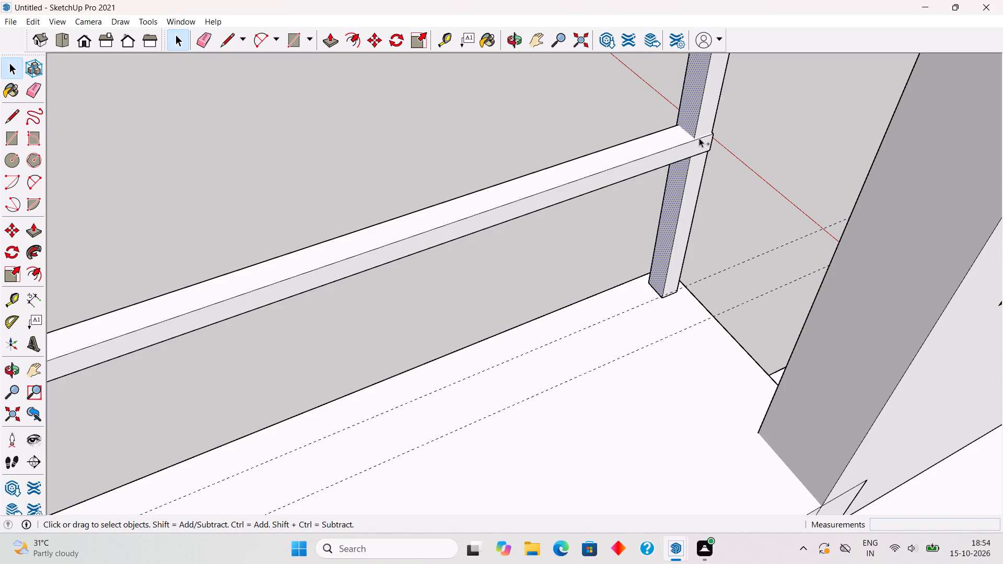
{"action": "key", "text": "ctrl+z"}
Select the whole post and make it a group.
{"action": "triple_click", "coordinate": [699, 138]}
{"action": "right_click", "coordinate": [699, 138]}
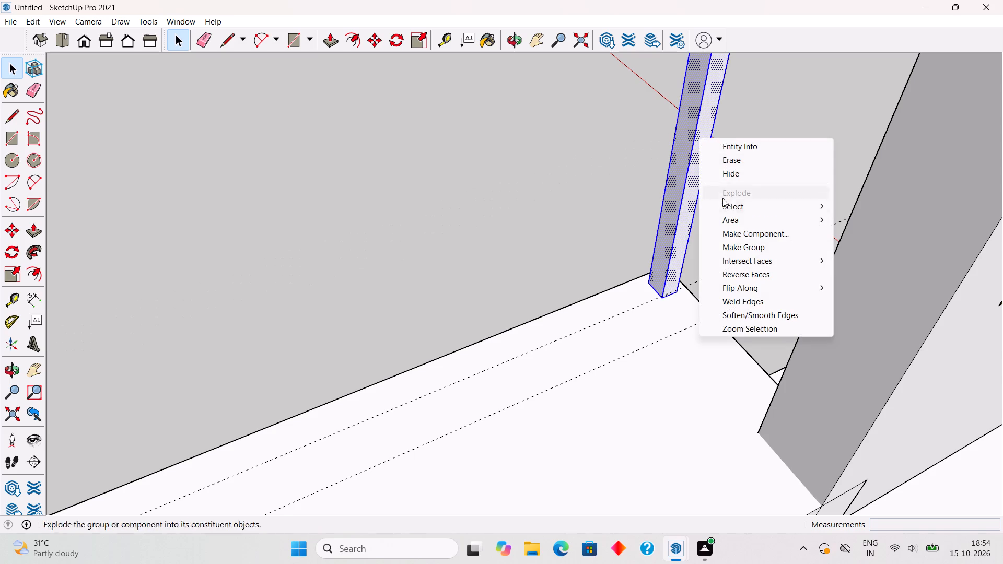
{"action": "left_click", "coordinate": [739, 243]}
{"action": "left_click", "coordinate": [785, 123]}
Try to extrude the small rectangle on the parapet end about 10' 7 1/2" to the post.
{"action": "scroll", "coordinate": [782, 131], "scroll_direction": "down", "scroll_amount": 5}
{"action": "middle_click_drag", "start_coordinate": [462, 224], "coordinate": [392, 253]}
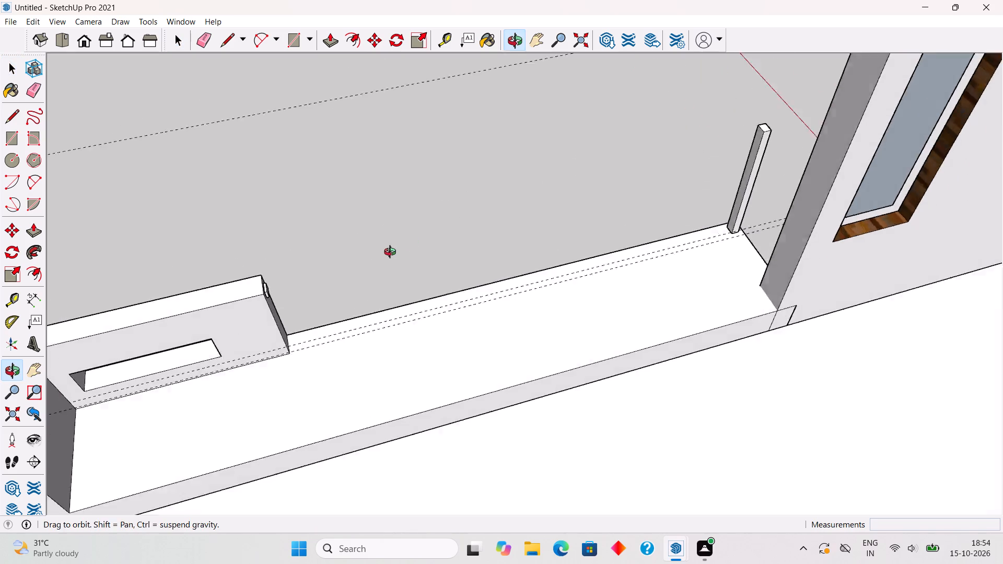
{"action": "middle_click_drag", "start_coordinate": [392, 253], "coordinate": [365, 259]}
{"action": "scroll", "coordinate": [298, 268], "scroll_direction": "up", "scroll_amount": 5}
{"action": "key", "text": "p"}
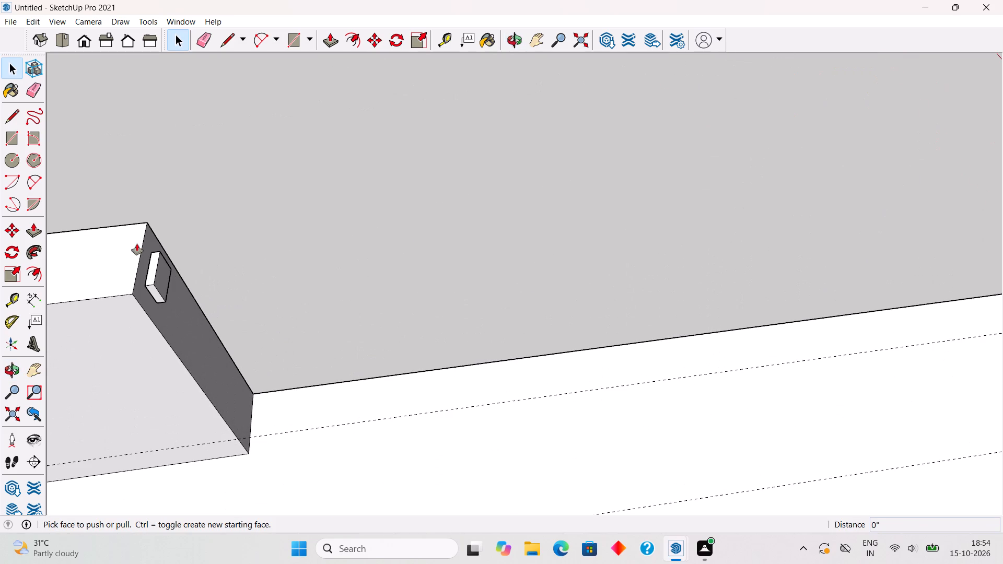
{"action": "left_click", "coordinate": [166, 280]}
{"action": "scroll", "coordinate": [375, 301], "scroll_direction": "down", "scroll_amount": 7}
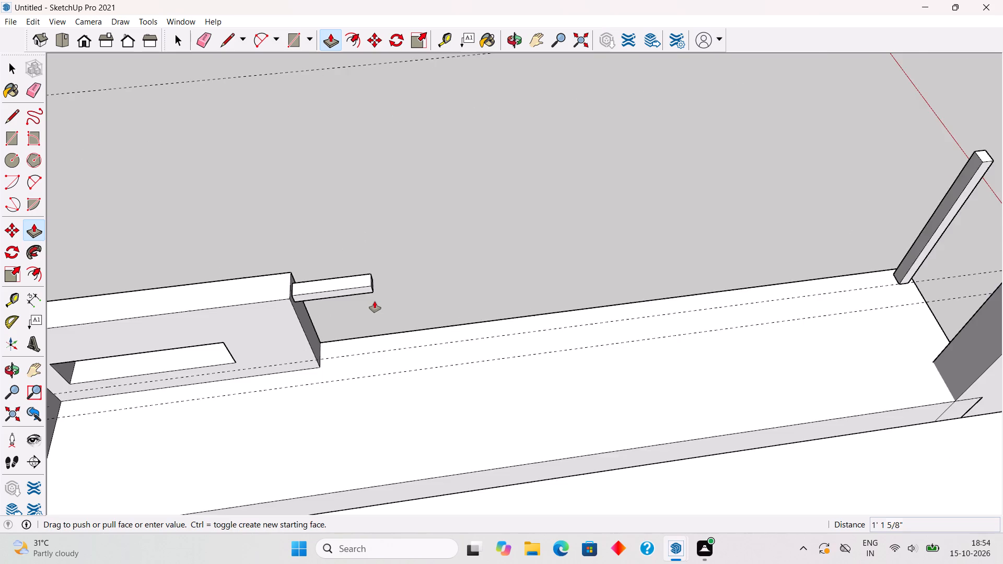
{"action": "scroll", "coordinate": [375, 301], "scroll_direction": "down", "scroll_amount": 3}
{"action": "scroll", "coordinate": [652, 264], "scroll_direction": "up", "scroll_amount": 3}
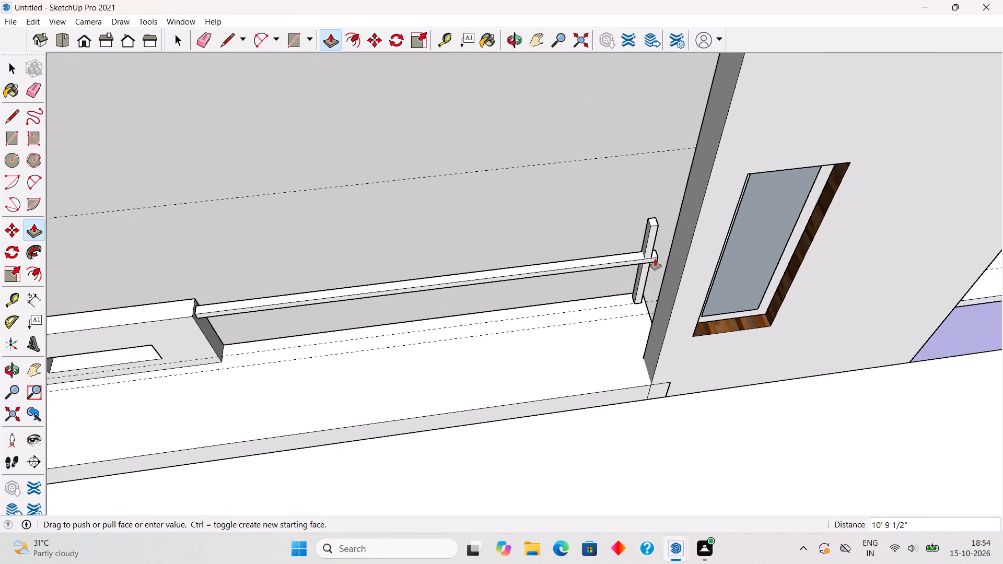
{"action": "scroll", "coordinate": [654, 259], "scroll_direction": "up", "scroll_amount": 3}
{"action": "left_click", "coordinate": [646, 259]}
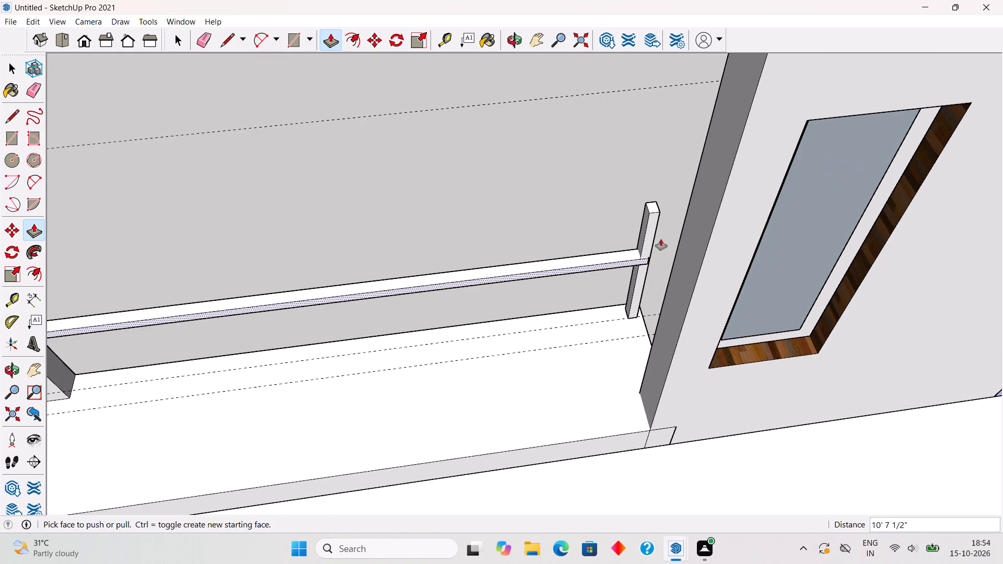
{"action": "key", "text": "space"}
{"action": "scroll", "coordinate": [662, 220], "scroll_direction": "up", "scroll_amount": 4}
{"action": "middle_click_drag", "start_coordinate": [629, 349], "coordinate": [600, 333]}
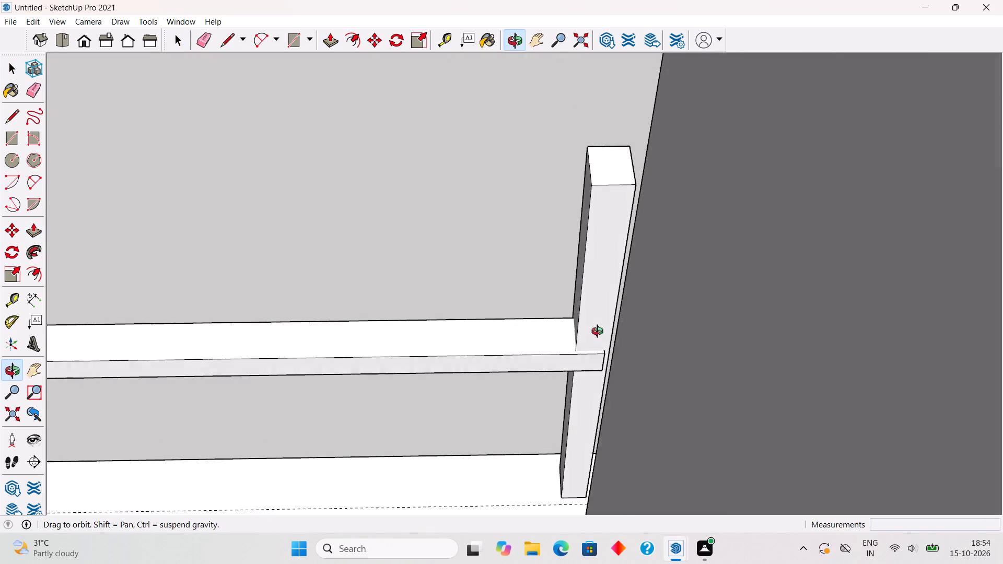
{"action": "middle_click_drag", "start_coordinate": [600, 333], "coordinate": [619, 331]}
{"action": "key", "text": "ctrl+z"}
Extrude the small rectangle on the parapet end about 10' 7 13/16" to the post's outer edge as a handrail.
{"action": "scroll", "coordinate": [603, 339], "scroll_direction": "down", "scroll_amount": 10}
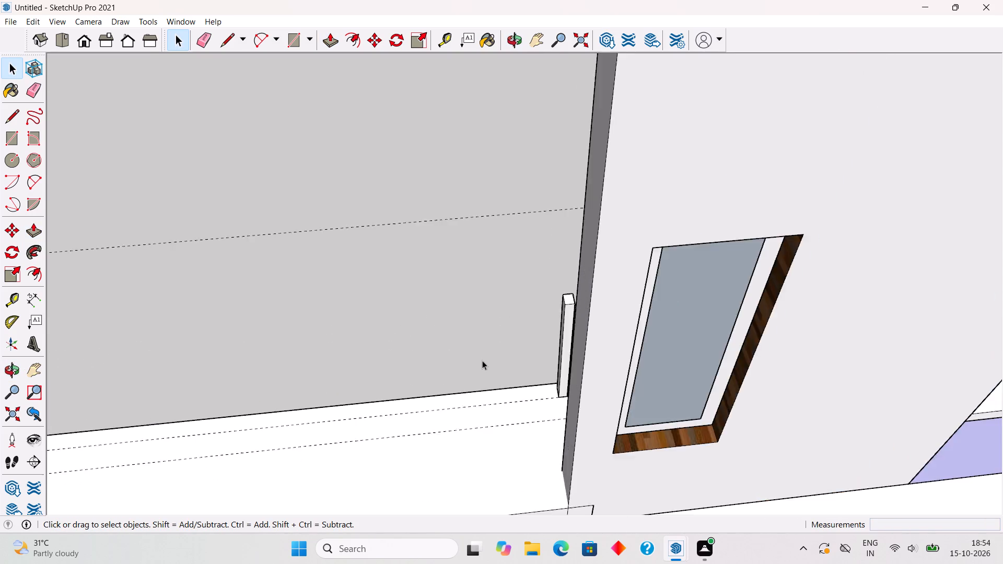
{"action": "scroll", "coordinate": [482, 360], "scroll_direction": "down", "scroll_amount": 3}
{"action": "scroll", "coordinate": [206, 386], "scroll_direction": "up", "scroll_amount": 8}
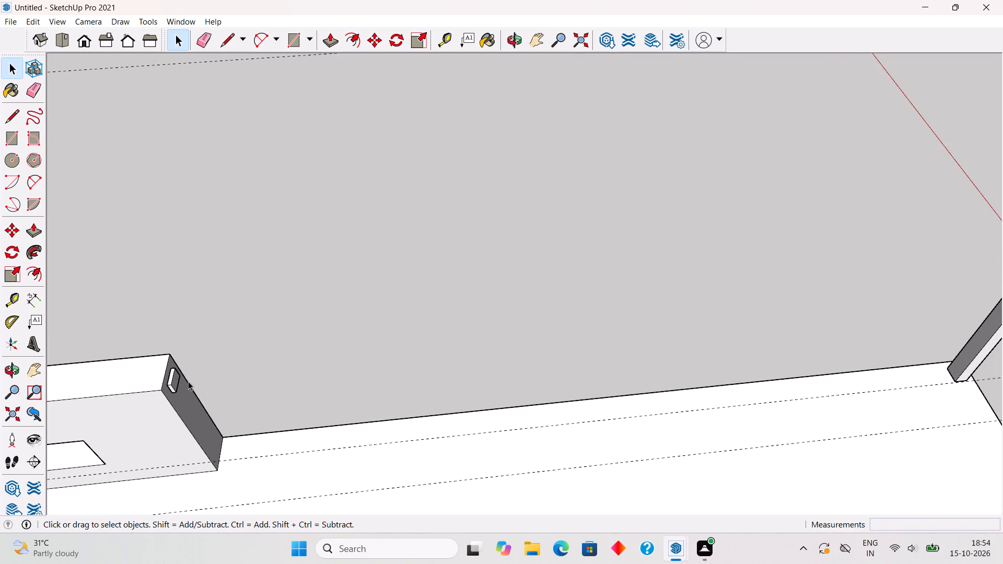
{"action": "key", "text": "p"}
{"action": "left_click", "coordinate": [176, 378]}
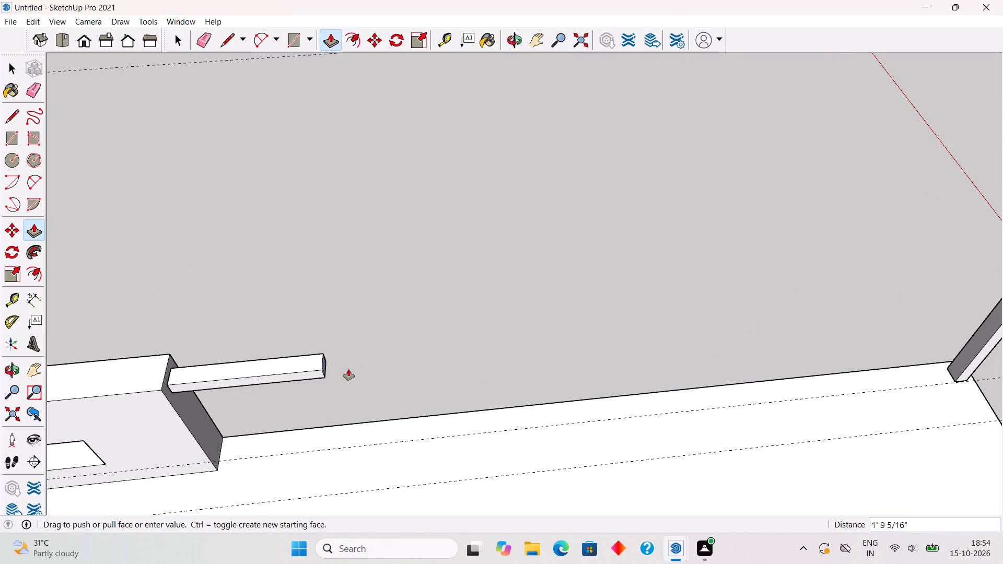
{"action": "scroll", "coordinate": [406, 369], "scroll_direction": "down", "scroll_amount": 5}
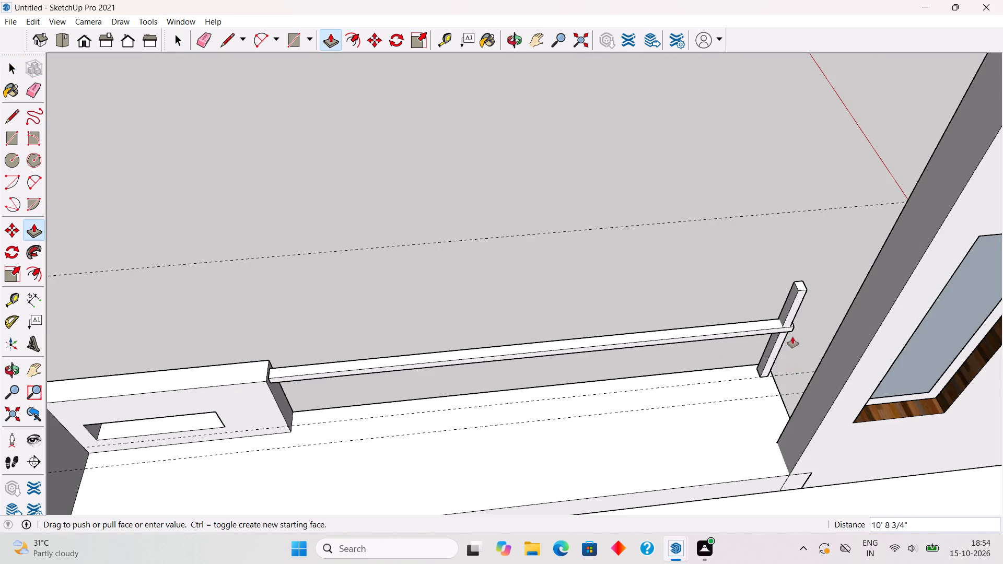
{"action": "scroll", "coordinate": [790, 331], "scroll_direction": "up", "scroll_amount": 1}
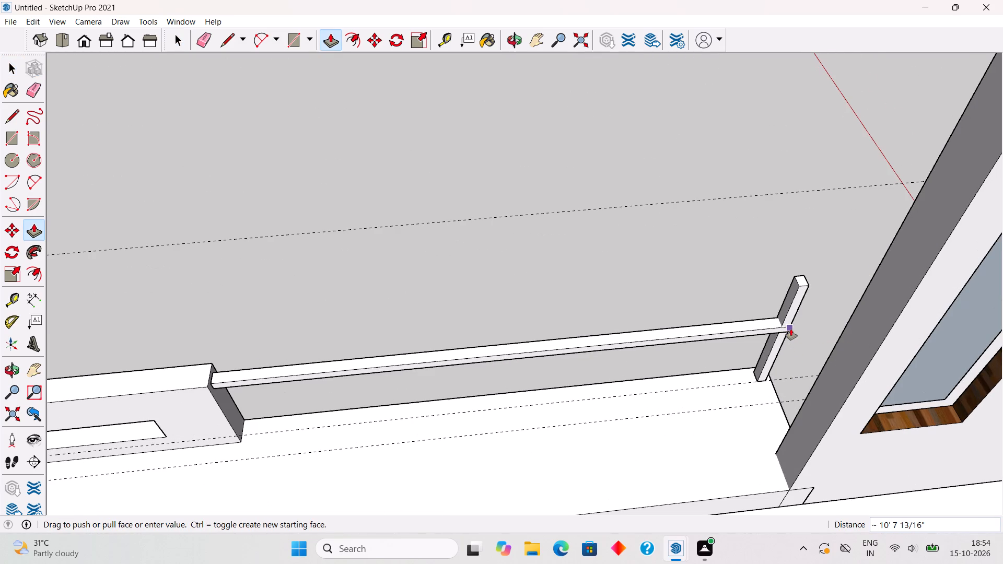
{"action": "left_click", "coordinate": [791, 329]}
{"action": "key", "text": "space"}
Divide the handrail's face at the post with a line and extrude its end portion about 1' 7 5/8" towards the tower.
{"action": "scroll", "coordinate": [780, 337], "scroll_direction": "up", "scroll_amount": 8}
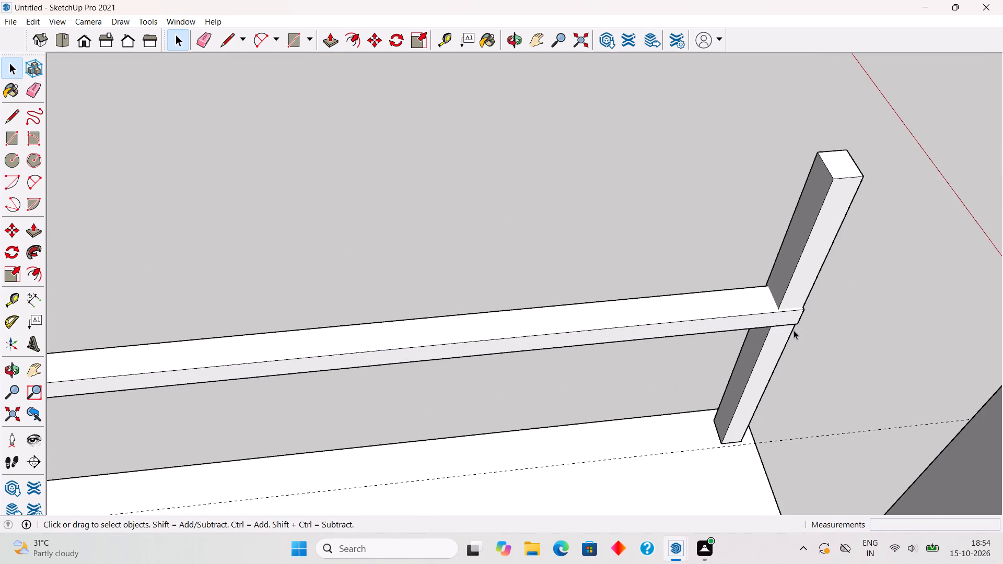
{"action": "scroll", "coordinate": [794, 330], "scroll_direction": "up", "scroll_amount": 6}
{"action": "scroll", "coordinate": [803, 324], "scroll_direction": "down", "scroll_amount": 4}
{"action": "key", "text": "l"}
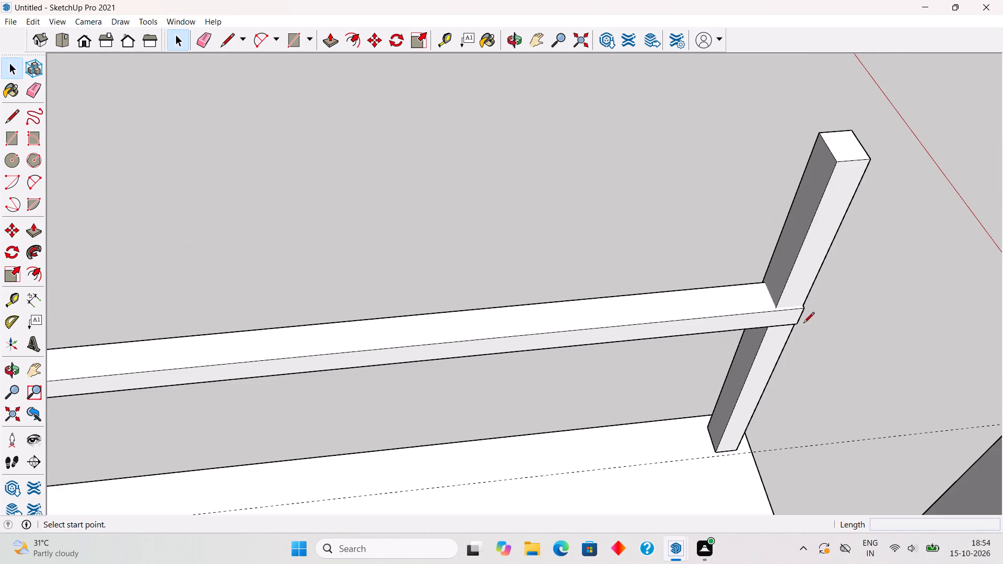
{"action": "left_click", "coordinate": [776, 311]}
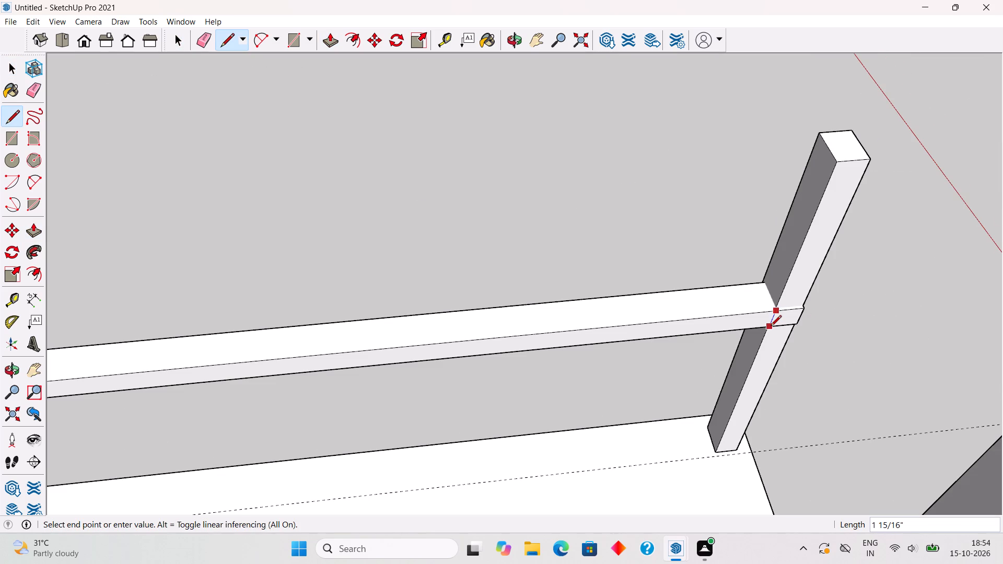
{"action": "left_click", "coordinate": [771, 327]}
{"action": "key", "text": "p"}
{"action": "left_click", "coordinate": [778, 319]}
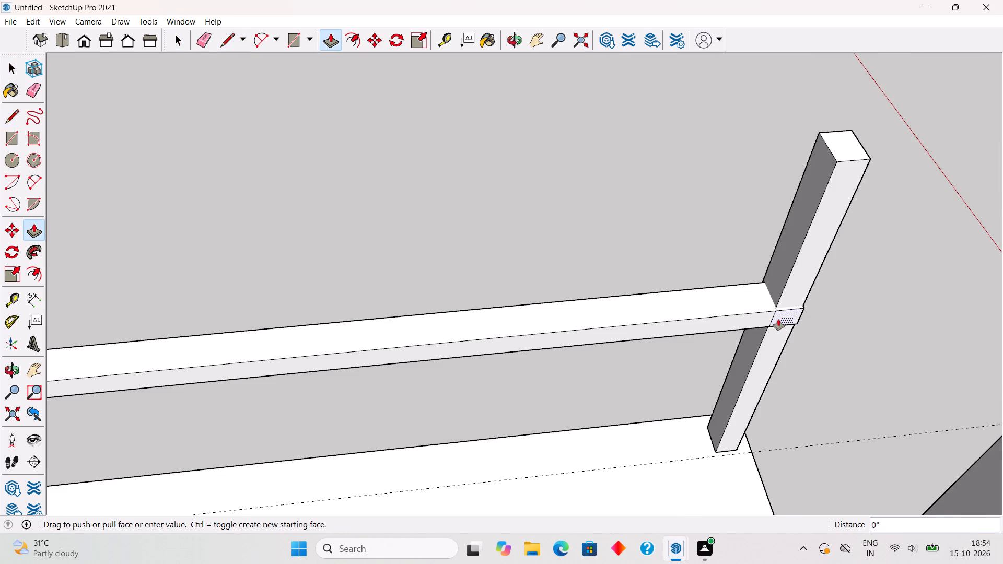
{"action": "scroll", "coordinate": [800, 353], "scroll_direction": "down", "scroll_amount": 4}
{"action": "left_click", "coordinate": [874, 454]}
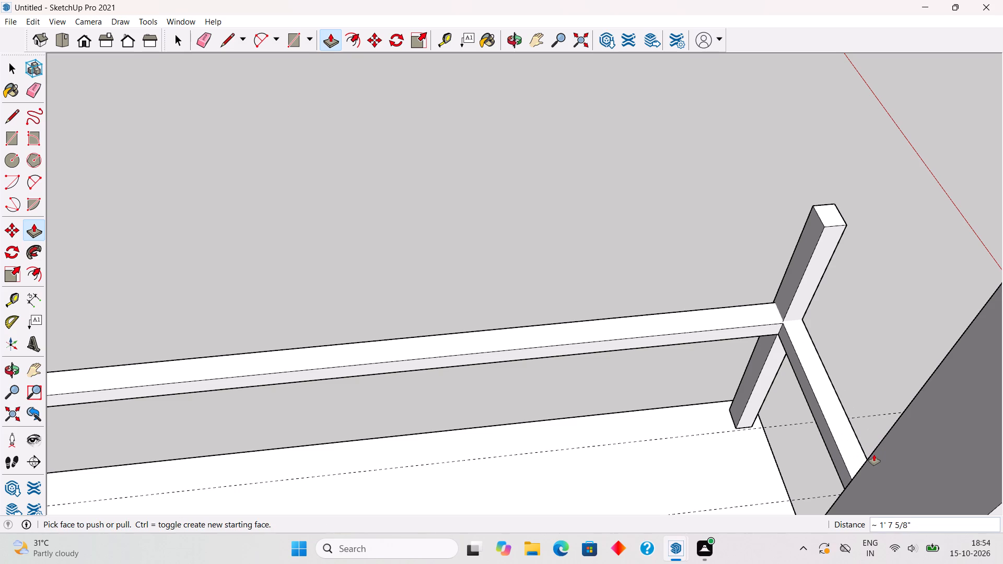
{"action": "key", "text": "space"}
{"action": "left_click", "coordinate": [887, 318]}
Delete the grouped post at the corner of the railing.
{"action": "middle_click_drag", "start_coordinate": [833, 346], "coordinate": [276, 240]}
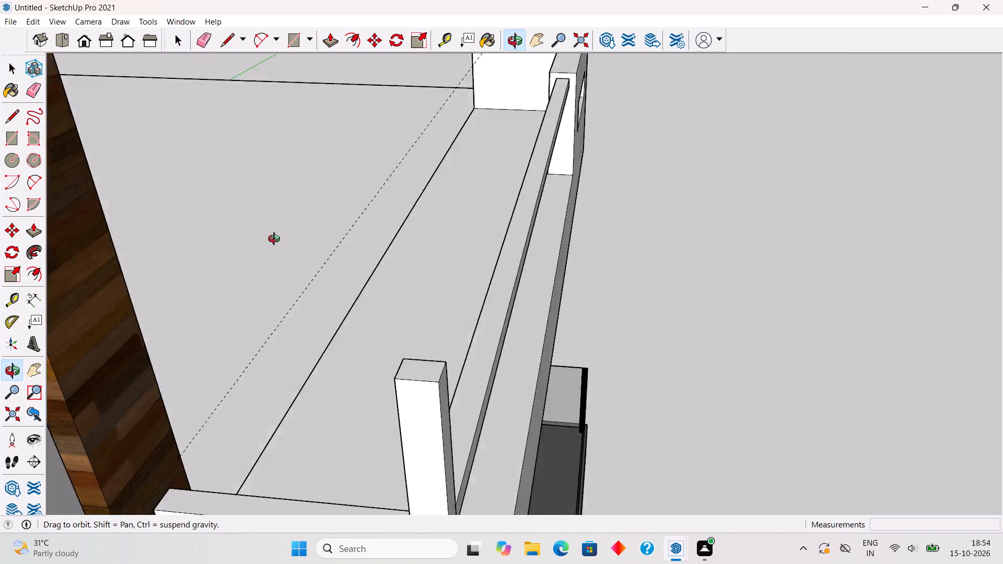
{"action": "middle_click_drag", "start_coordinate": [276, 240], "coordinate": [229, 208]}
{"action": "scroll", "coordinate": [229, 208], "scroll_direction": "down", "scroll_amount": 4}
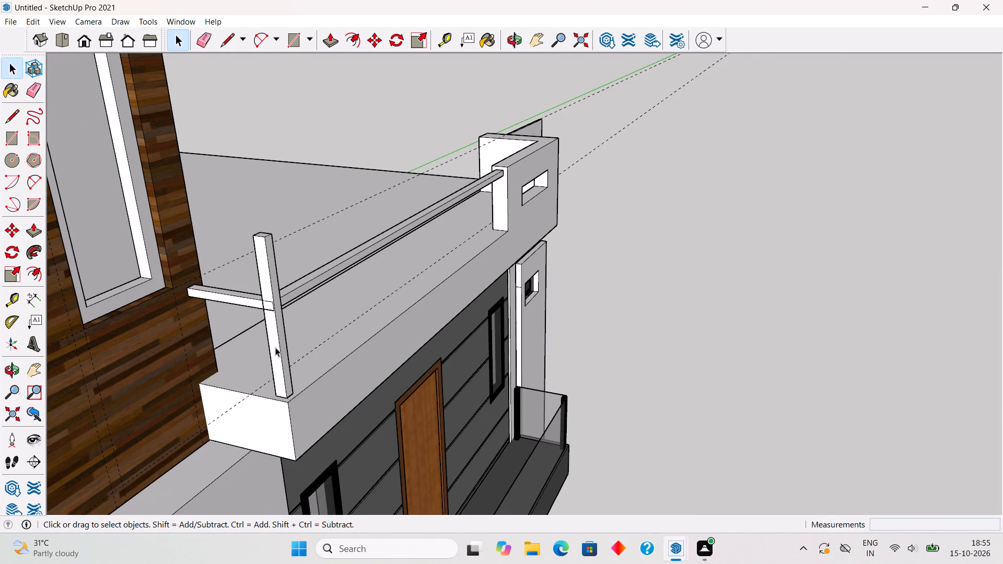
{"action": "triple_click", "coordinate": [275, 347]}
{"action": "left_click", "coordinate": [712, 372]}
{"action": "left_click", "coordinate": [272, 328]}
{"action": "key", "text": "Delete"}
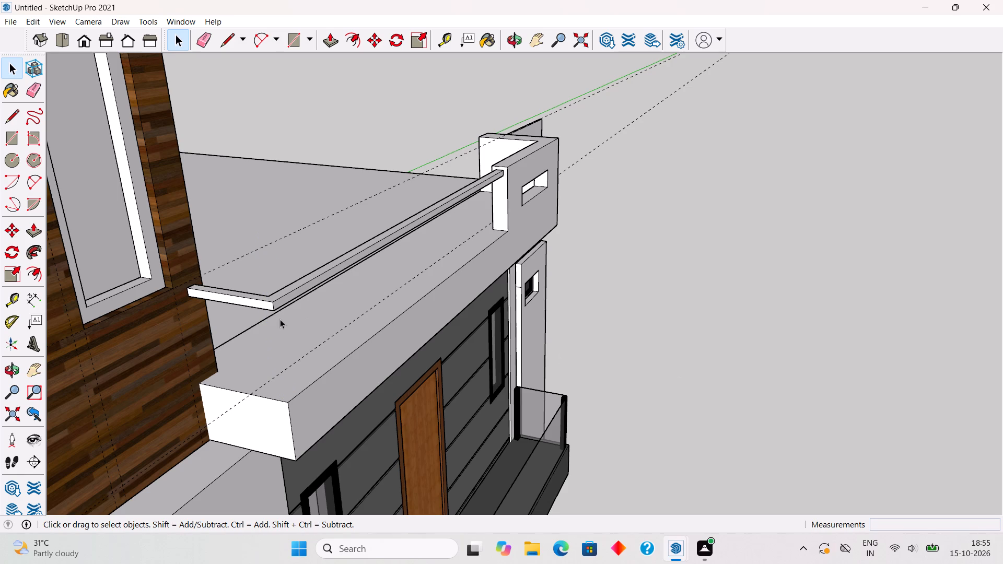
Select the whole L-shaped handrail and make it a group.
{"action": "triple_click", "coordinate": [279, 301]}
{"action": "right_click", "coordinate": [279, 299]}
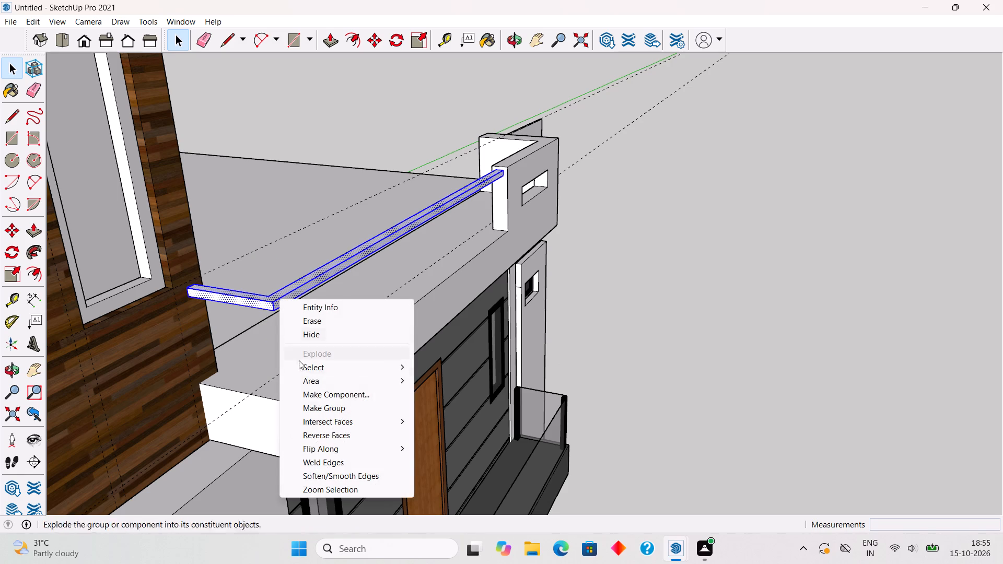
{"action": "left_click", "coordinate": [313, 407]}
{"action": "left_click", "coordinate": [617, 357]}
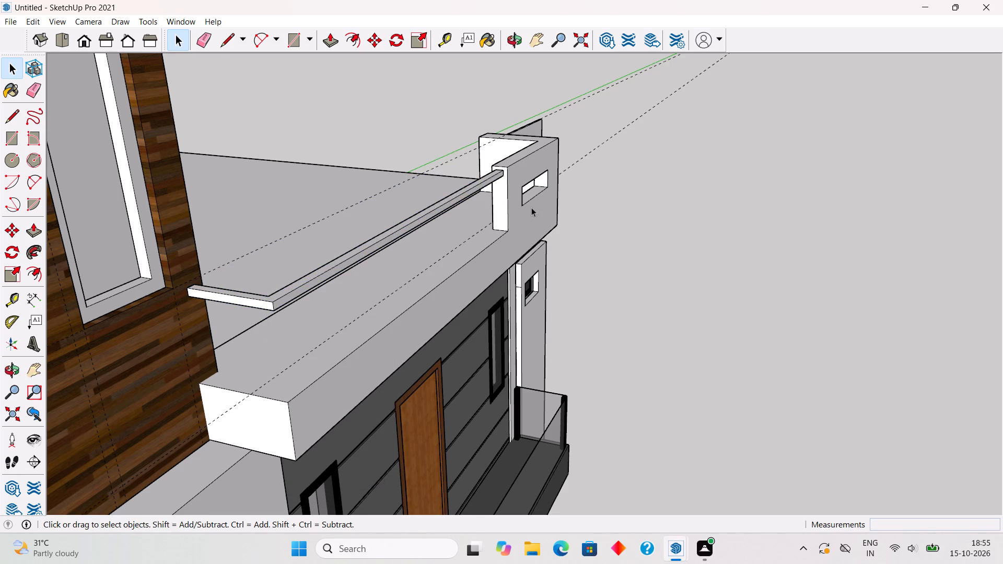
Copy the handrail group 5.5" straight down and repeat it as an array of 5 copies.
{"action": "scroll", "coordinate": [518, 168], "scroll_direction": "up", "scroll_amount": 10}
{"action": "key", "text": "m"}
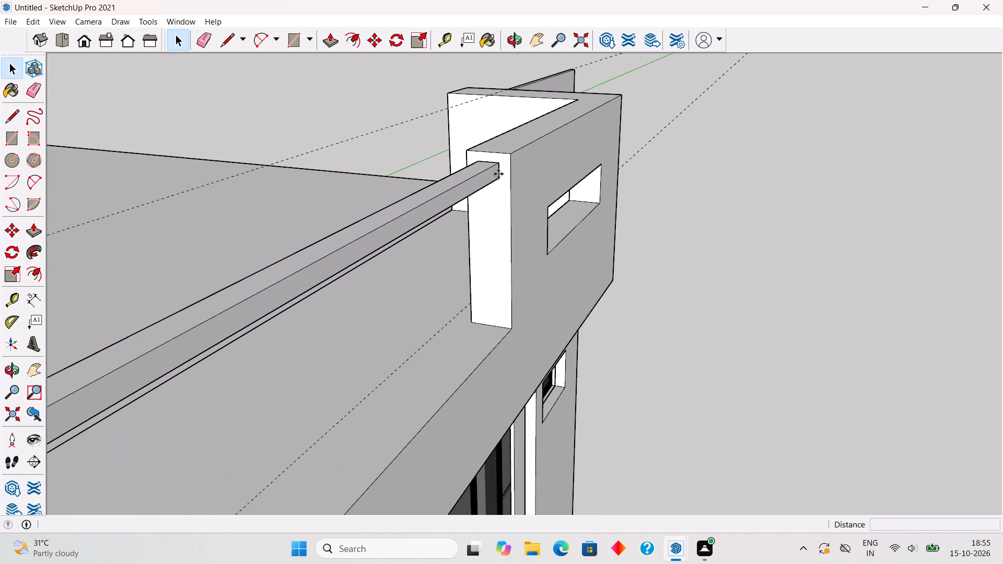
{"action": "left_click", "coordinate": [497, 180]}
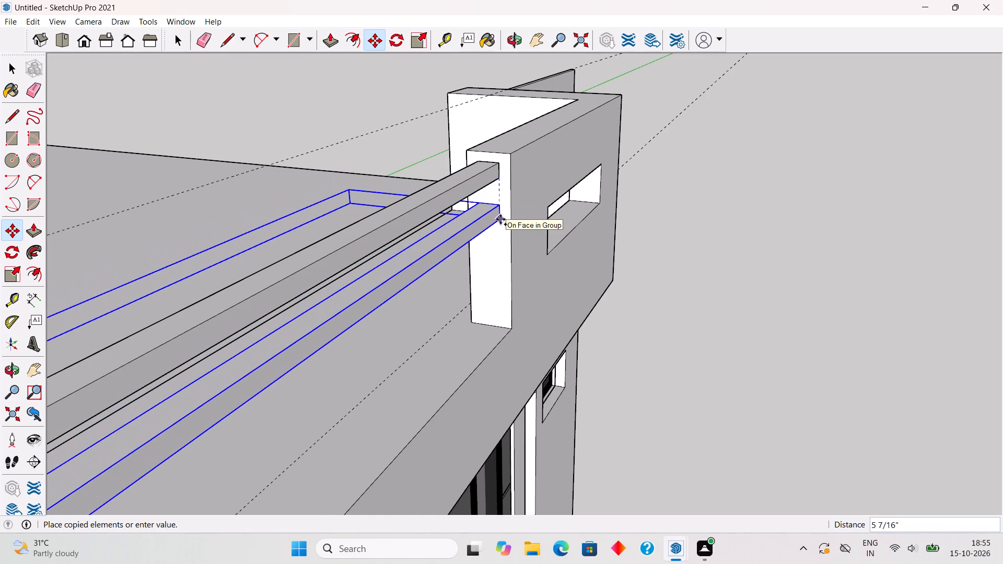
{"action": "type", "text": "5.5\""}
{"action": "key", "text": "Return"}
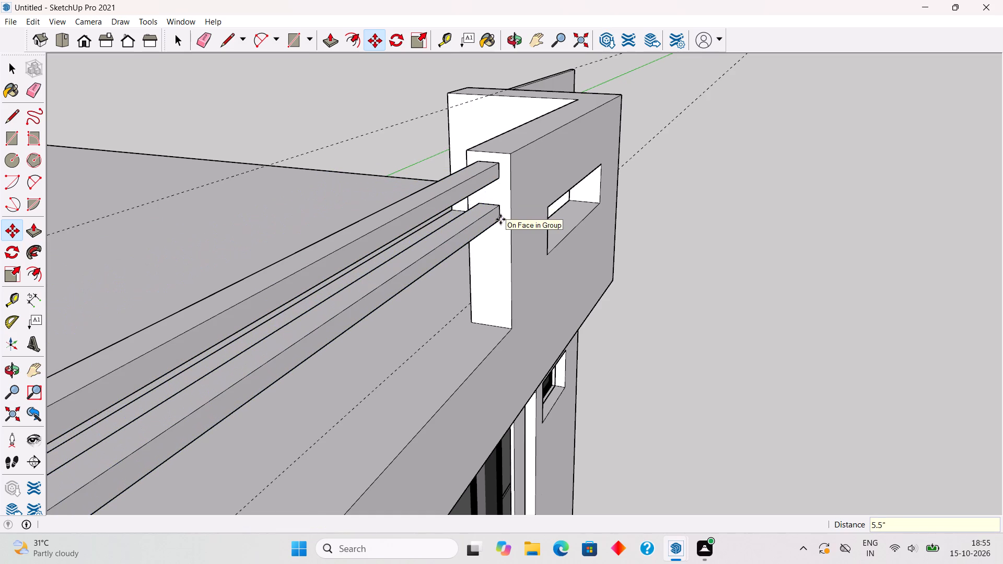
{"action": "type", "text": "x5"}
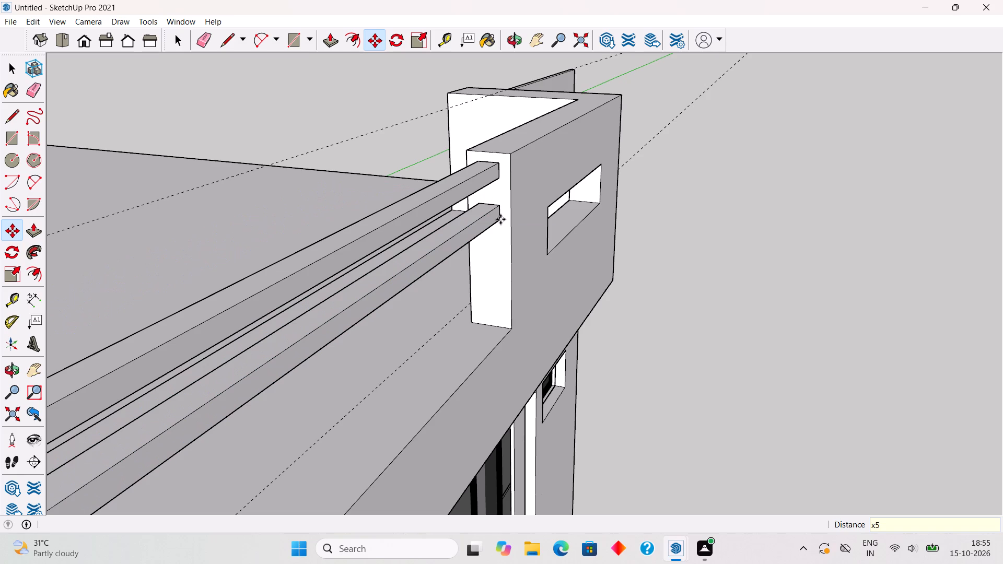
{"action": "key", "text": "Return"}
{"action": "key", "text": "space"}
Select the five visible rails together and move them up about 1 1/4" towards the parapet's top edge.
{"action": "scroll", "coordinate": [461, 250], "scroll_direction": "down", "scroll_amount": 7}
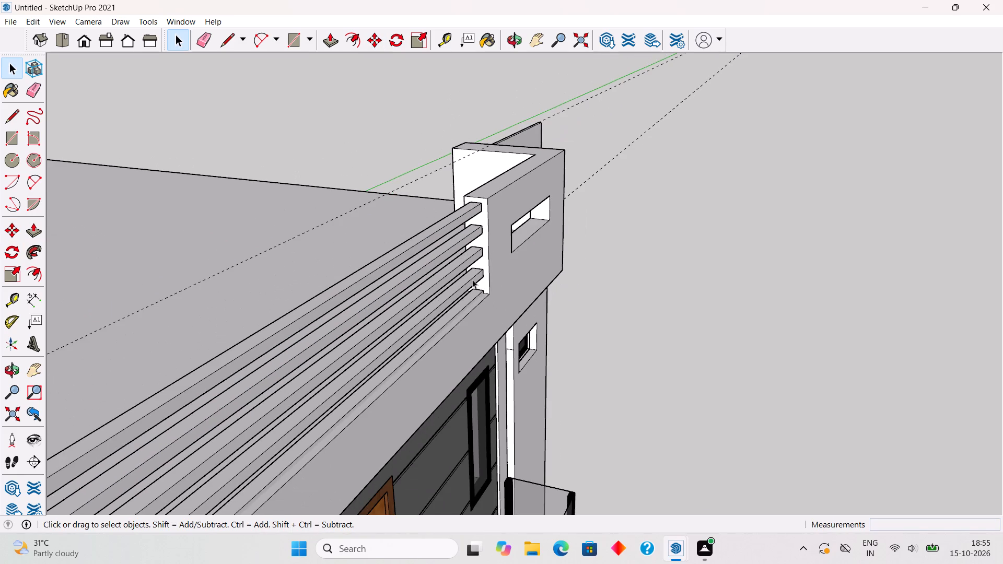
{"action": "scroll", "coordinate": [482, 333], "scroll_direction": "up", "scroll_amount": 5}
{"action": "left_click", "coordinate": [470, 275]}
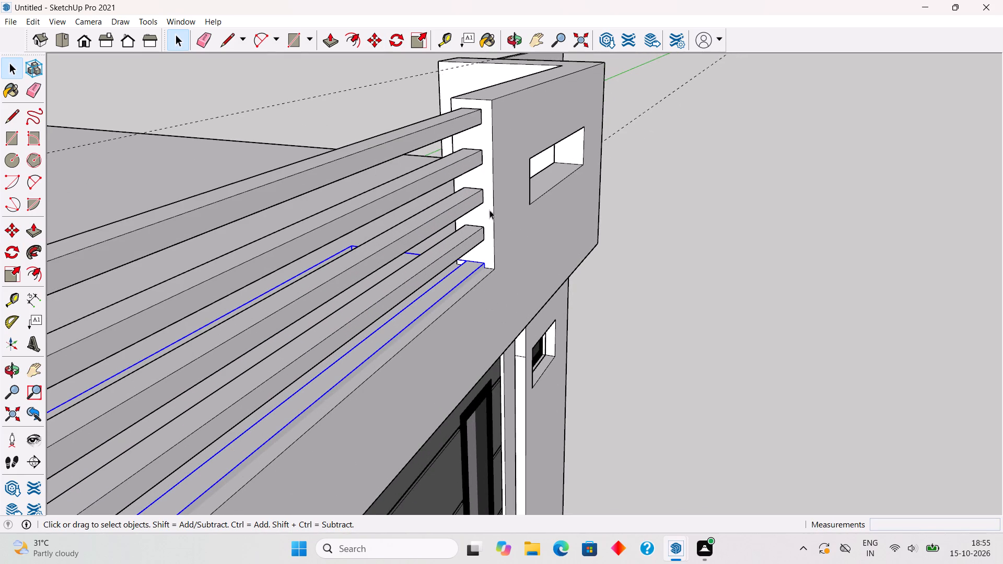
{"action": "left_click", "coordinate": [452, 254], "text": "ctrl"}
{"action": "left_click", "coordinate": [457, 212], "text": "ctrl"}
{"action": "left_click", "coordinate": [454, 173], "text": "ctrl"}
{"action": "left_click", "coordinate": [461, 114], "text": "ctrl"}
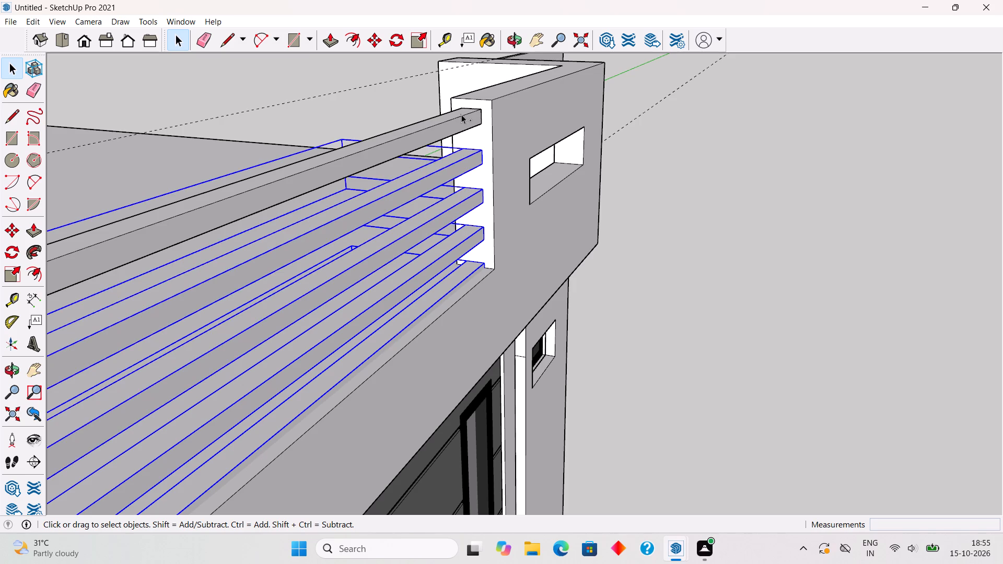
{"action": "scroll", "coordinate": [477, 119], "scroll_direction": "up", "scroll_amount": 8, "text": "ctrl"}
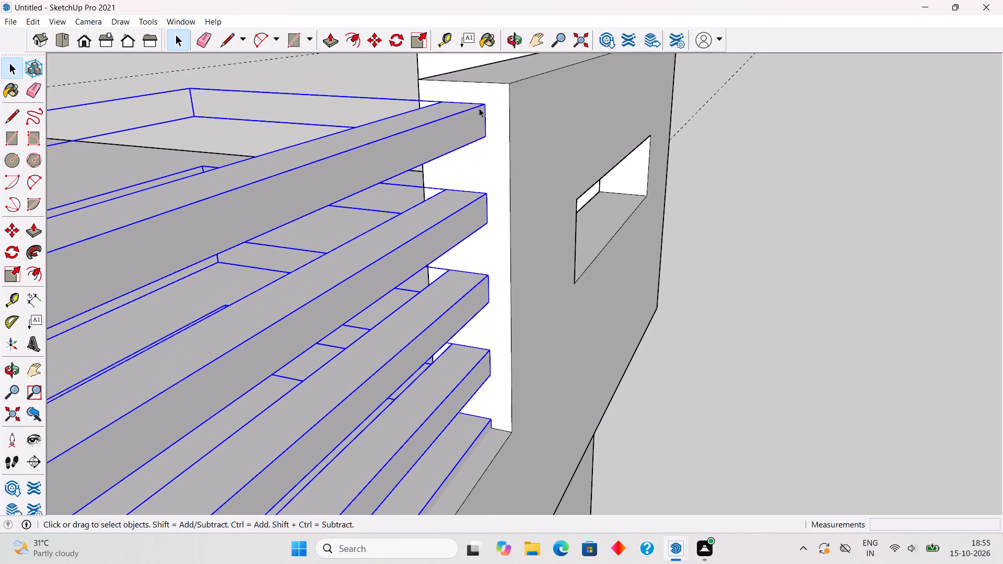
{"action": "key", "text": "m"}
{"action": "left_click_drag", "start_coordinate": [480, 106], "coordinate": [480, 97]}
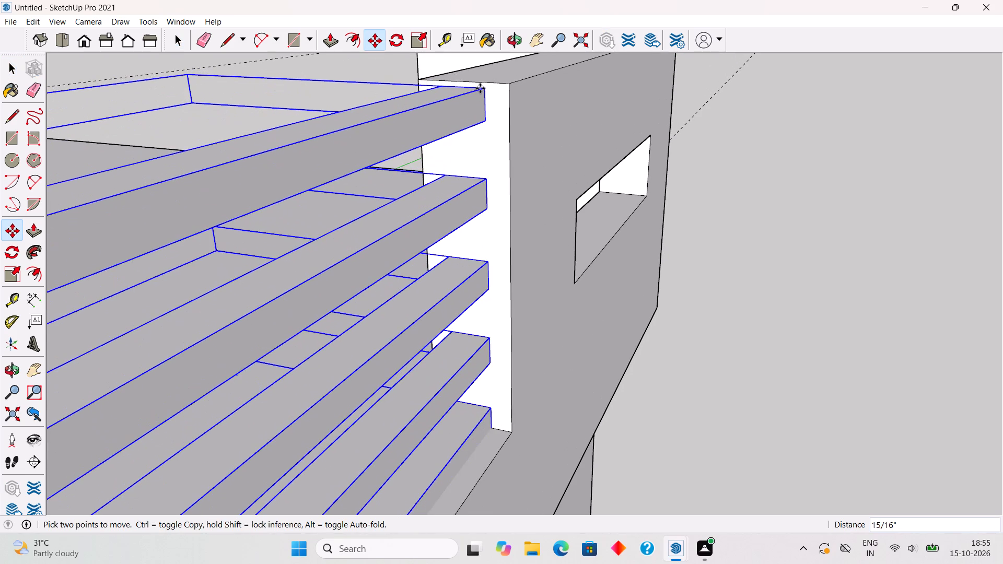
{"action": "left_click", "coordinate": [482, 79]}
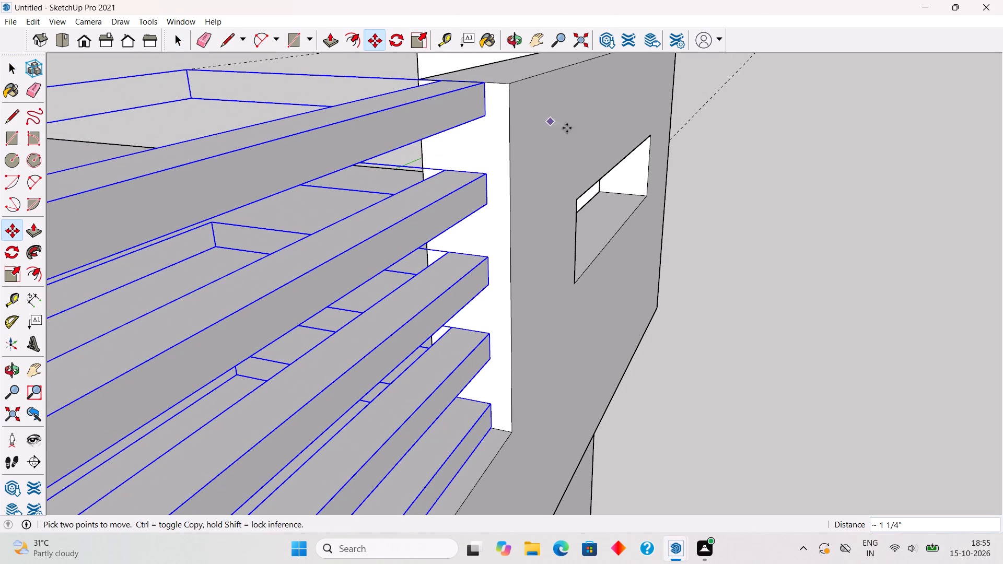
{"action": "key", "text": "space"}
{"action": "left_click", "coordinate": [777, 200]}
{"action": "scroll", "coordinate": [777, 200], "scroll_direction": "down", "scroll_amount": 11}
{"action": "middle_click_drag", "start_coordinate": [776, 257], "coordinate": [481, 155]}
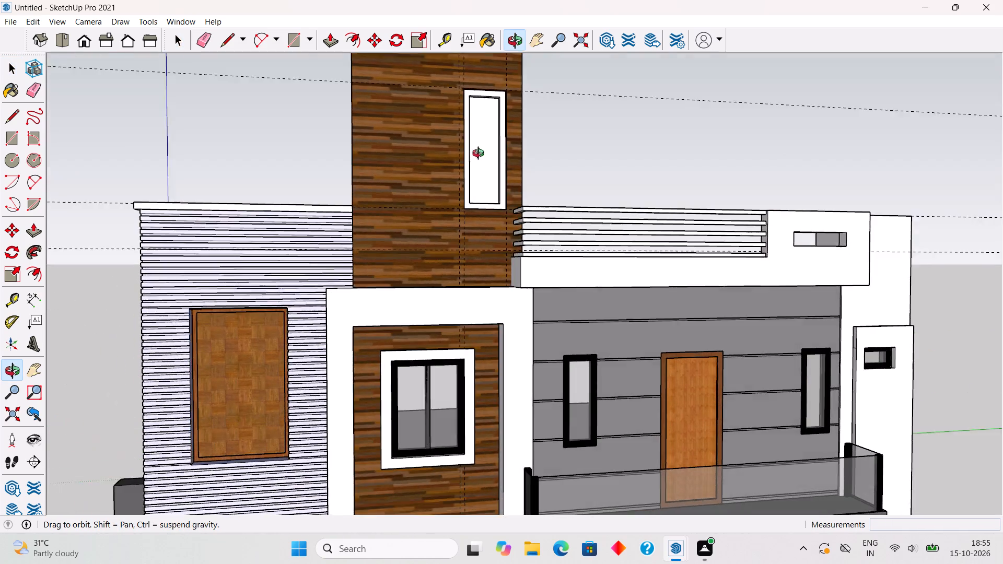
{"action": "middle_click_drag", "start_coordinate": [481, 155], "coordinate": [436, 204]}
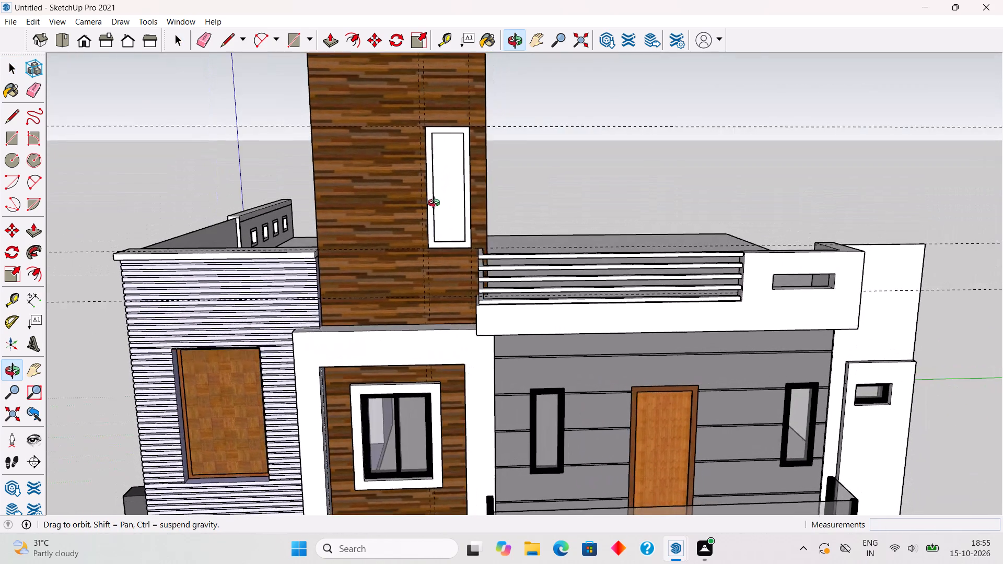
Examine the whole house from the front, above and both street-facing sides, checking the roof railing and the ground-floor openings.
{"action": "middle_click_drag", "start_coordinate": [436, 204], "coordinate": [430, 187]}
{"action": "scroll", "coordinate": [710, 174], "scroll_direction": "down", "scroll_amount": 5}
{"action": "scroll", "coordinate": [719, 280], "scroll_direction": "up", "scroll_amount": 2}
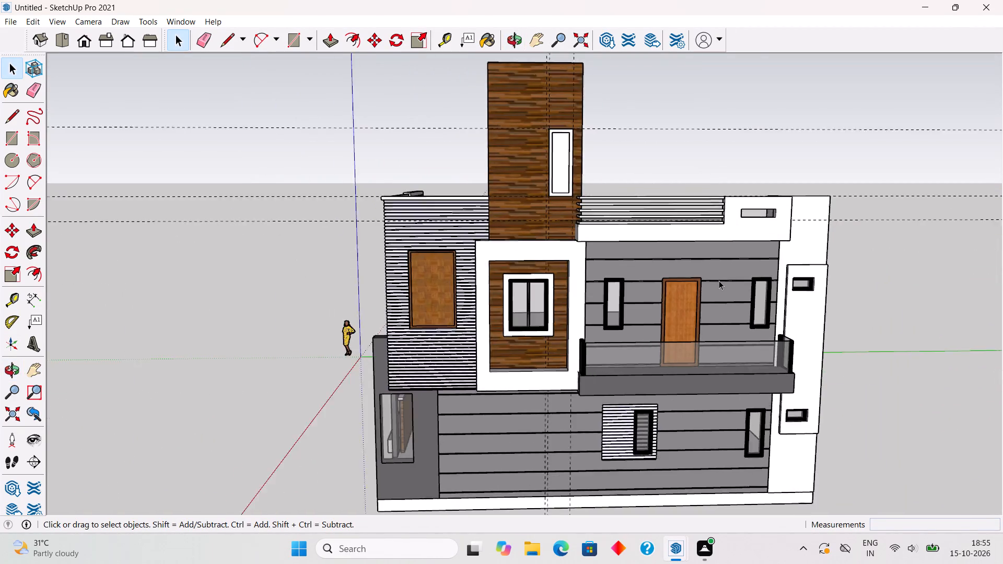
{"action": "scroll", "coordinate": [719, 280], "scroll_direction": "up", "scroll_amount": 2}
{"action": "middle_click_drag", "start_coordinate": [726, 286], "coordinate": [781, 346]}
{"action": "scroll", "coordinate": [848, 452], "scroll_direction": "down", "scroll_amount": 8}
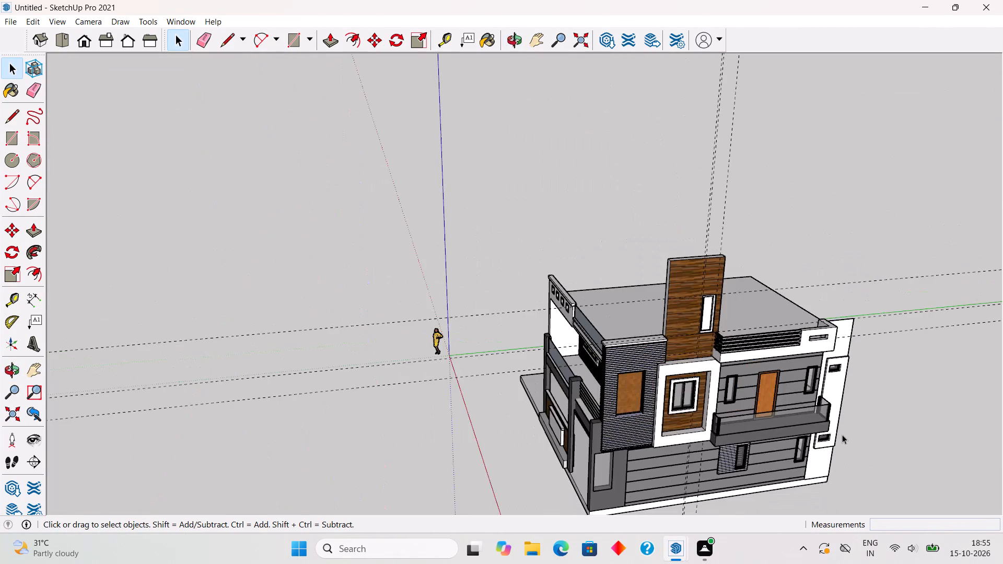
{"action": "scroll", "coordinate": [794, 457], "scroll_direction": "up", "scroll_amount": 4}
{"action": "middle_click_drag", "start_coordinate": [806, 442], "coordinate": [824, 375]}
{"action": "scroll", "coordinate": [824, 375], "scroll_direction": "down", "scroll_amount": 3}
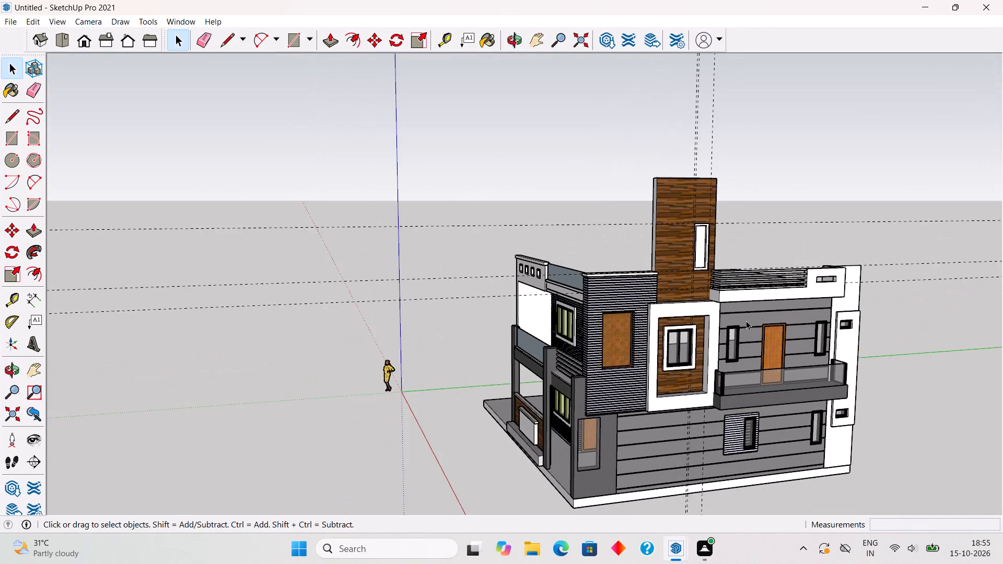
{"action": "middle_click_drag", "start_coordinate": [746, 307], "coordinate": [746, 239]}
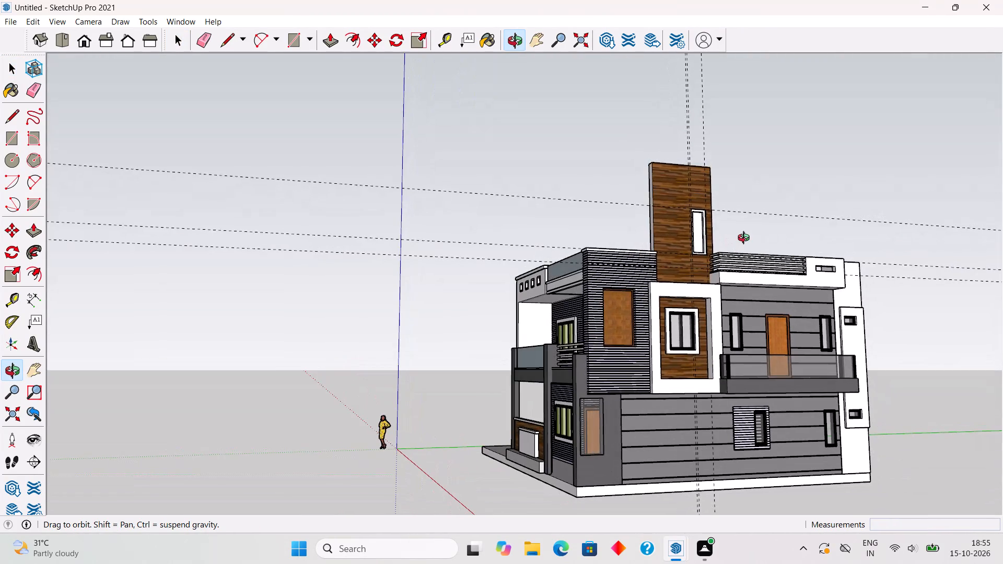
{"action": "middle_click_drag", "start_coordinate": [746, 239], "coordinate": [753, 253]}
{"action": "scroll", "coordinate": [710, 422], "scroll_direction": "up", "scroll_amount": 3}
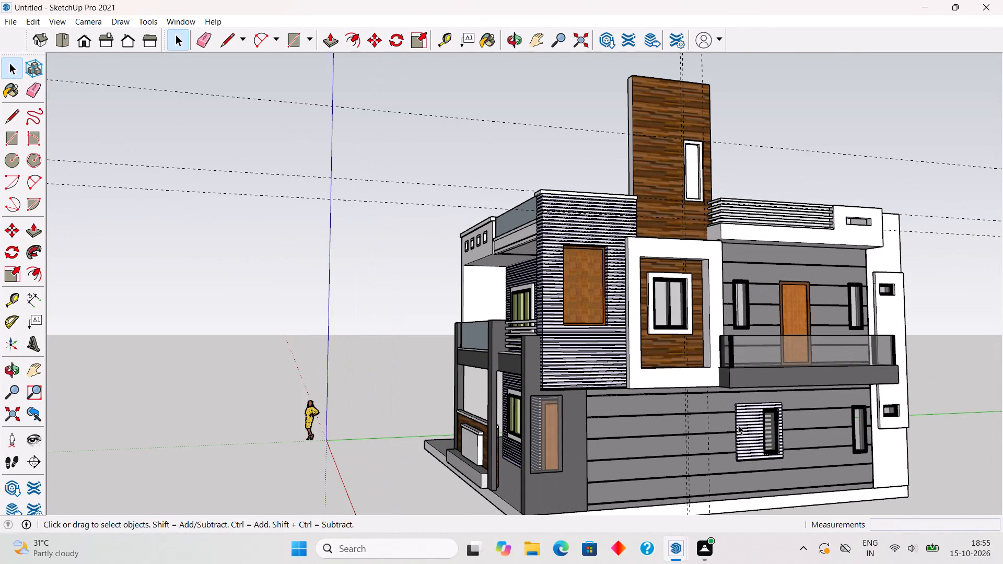
{"action": "middle_click_drag", "start_coordinate": [752, 421], "coordinate": [542, 510]}
{"action": "scroll", "coordinate": [599, 409], "scroll_direction": "down", "scroll_amount": 5}
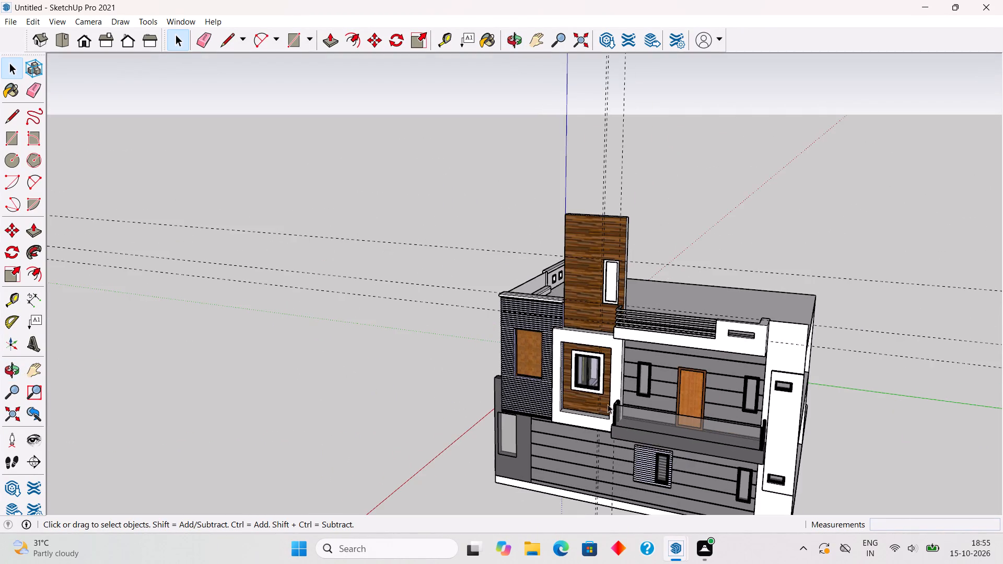
{"action": "middle_click_drag", "start_coordinate": [650, 411], "coordinate": [865, 312]}
{"action": "scroll", "coordinate": [725, 440], "scroll_direction": "up", "scroll_amount": 3}
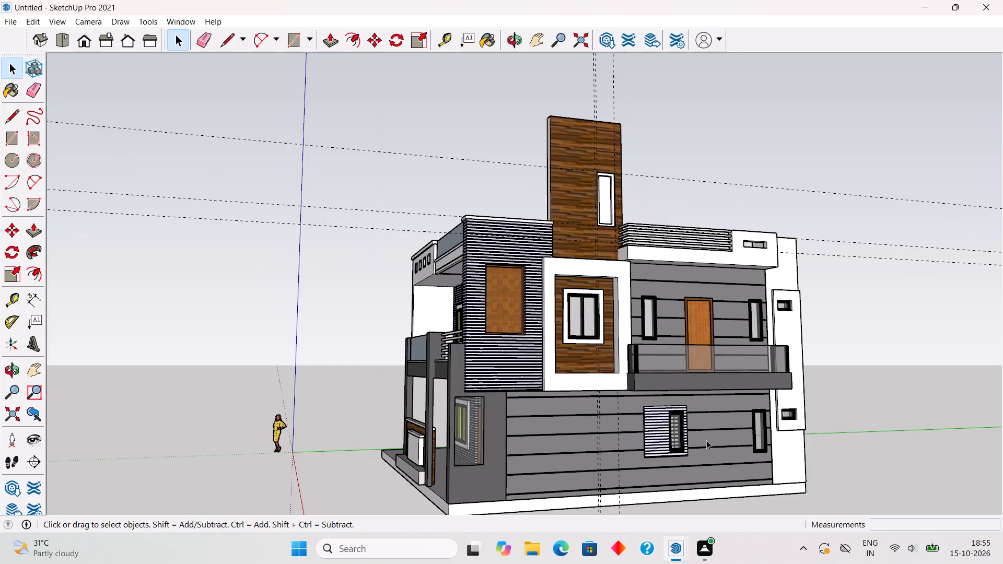
{"action": "middle_click_drag", "start_coordinate": [274, 382], "coordinate": [565, 398]}
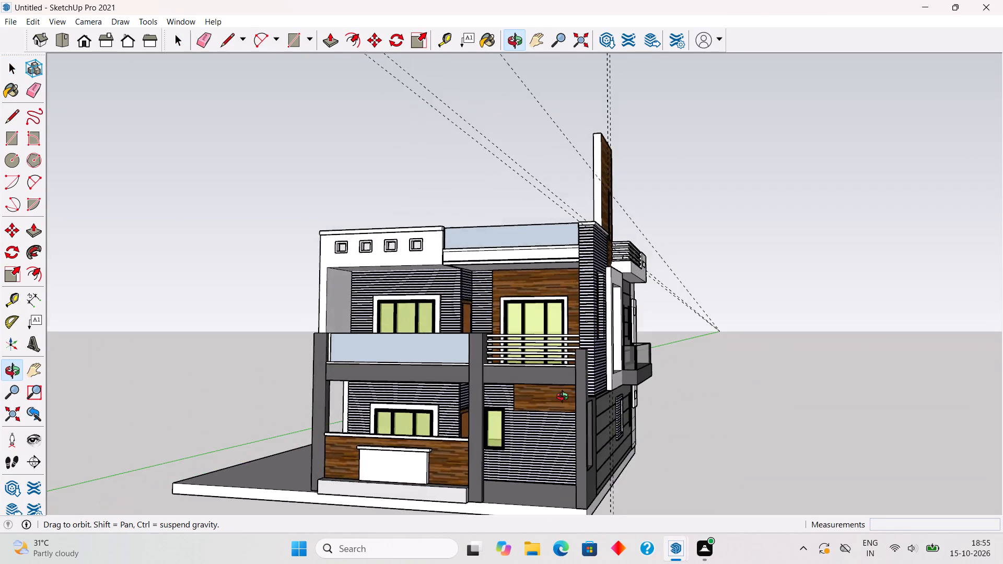
{"action": "middle_click_drag", "start_coordinate": [565, 398], "coordinate": [480, 387]}
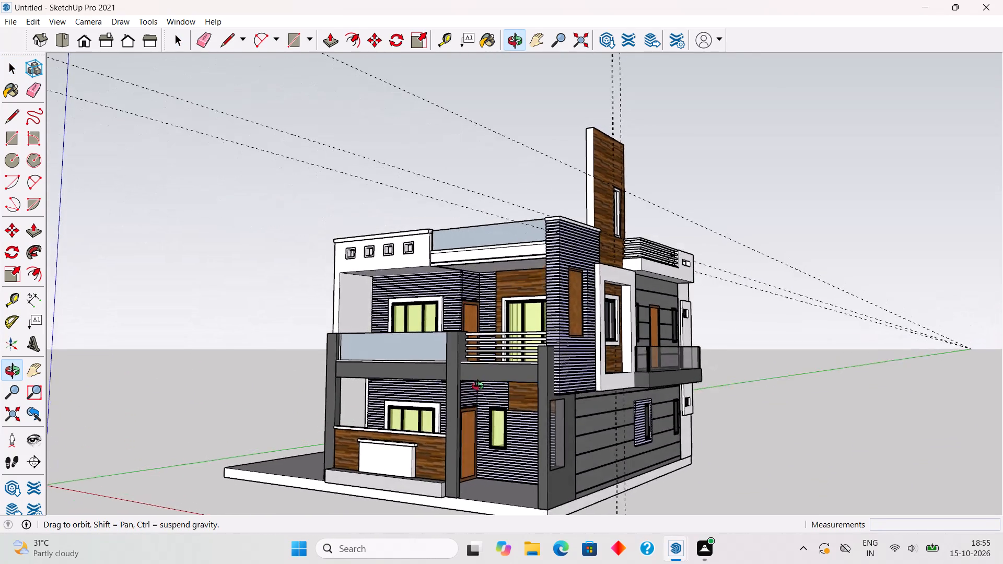
{"action": "middle_click_drag", "start_coordinate": [480, 387], "coordinate": [329, 363]}
{"action": "scroll", "coordinate": [541, 465], "scroll_direction": "up", "scroll_amount": 1}
{"action": "scroll", "coordinate": [468, 443], "scroll_direction": "up", "scroll_amount": 1}
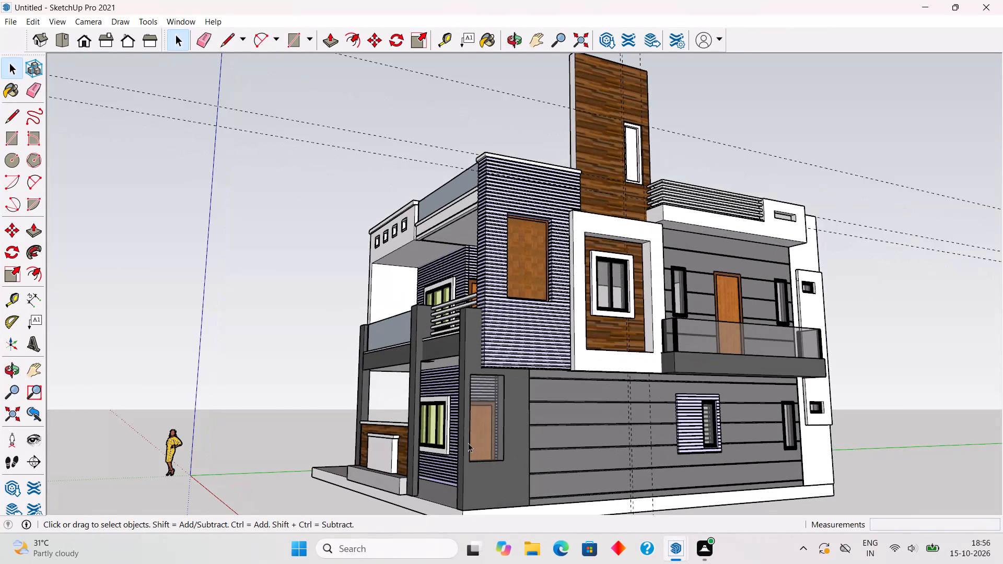
{"action": "middle_click_drag", "start_coordinate": [468, 443], "coordinate": [447, 430]}
{"action": "middle_click_drag", "start_coordinate": [488, 442], "coordinate": [489, 461]}
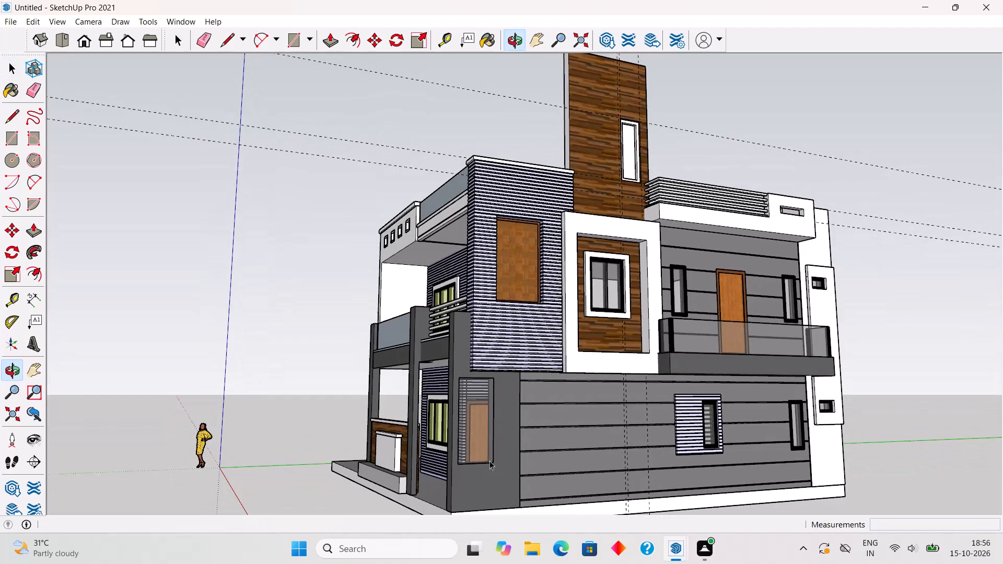
Draw a rectangle about 5' 7" by 2' 6" filling the tall opening in the ground-floor corner wall.
{"action": "scroll", "coordinate": [461, 421], "scroll_direction": "up", "scroll_amount": 6}
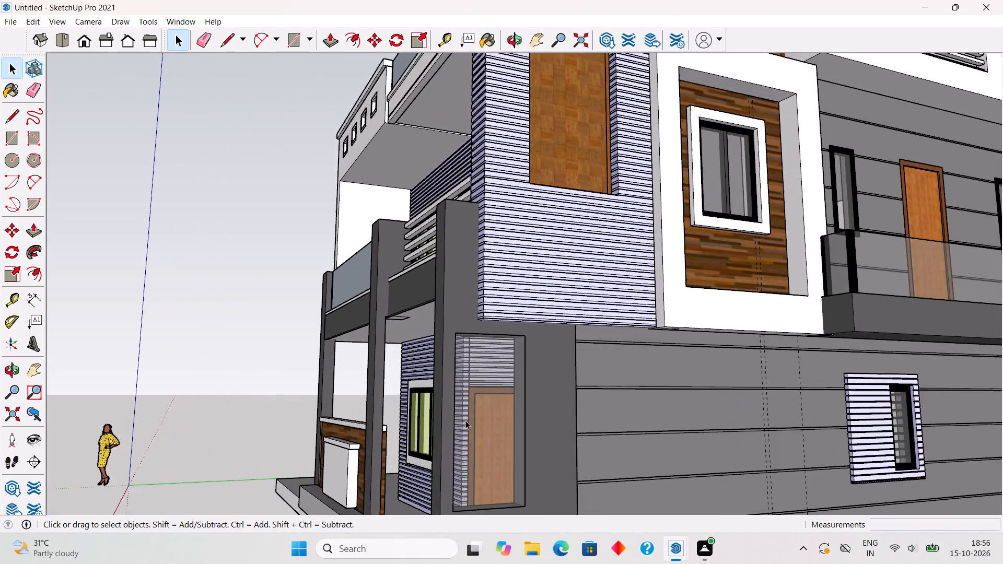
{"action": "scroll", "coordinate": [465, 420], "scroll_direction": "up", "scroll_amount": 3}
{"action": "key", "text": "r"}
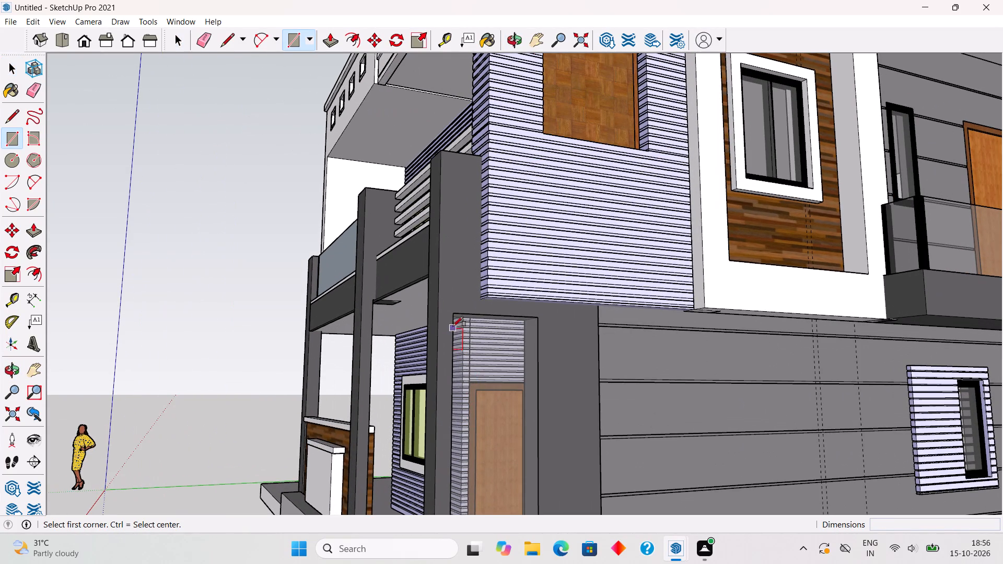
{"action": "left_click", "coordinate": [458, 314]}
{"action": "scroll", "coordinate": [509, 420], "scroll_direction": "down", "scroll_amount": 5}
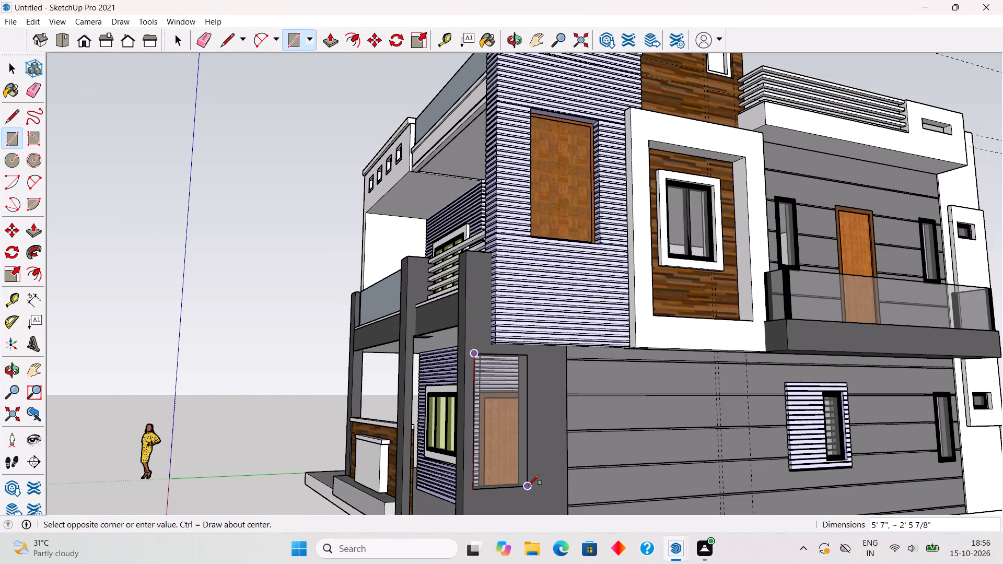
{"action": "left_click", "coordinate": [529, 485]}
{"action": "key", "text": "space"}
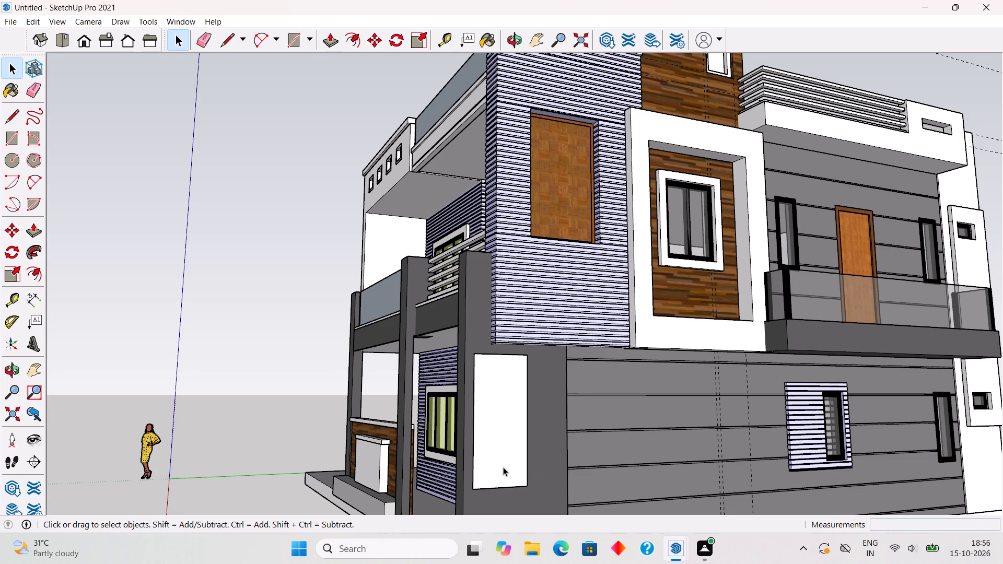
Push/Pull the new rectangle in the ground-floor corner opening by 3".
{"action": "key", "text": "p"}
{"action": "left_click", "coordinate": [503, 467]}
{"action": "type", "text": "3\""}
{"action": "key", "text": "Return"}
{"action": "key", "text": "space"}
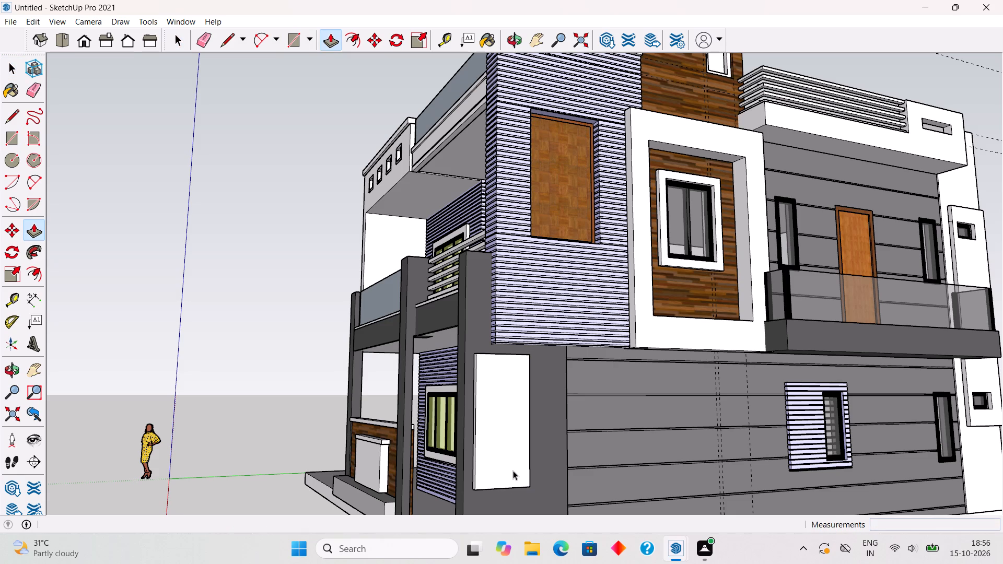
Select the whole extruded panel in the corner opening and make it a group.
{"action": "triple_click", "coordinate": [513, 471]}
{"action": "right_click", "coordinate": [513, 472]}
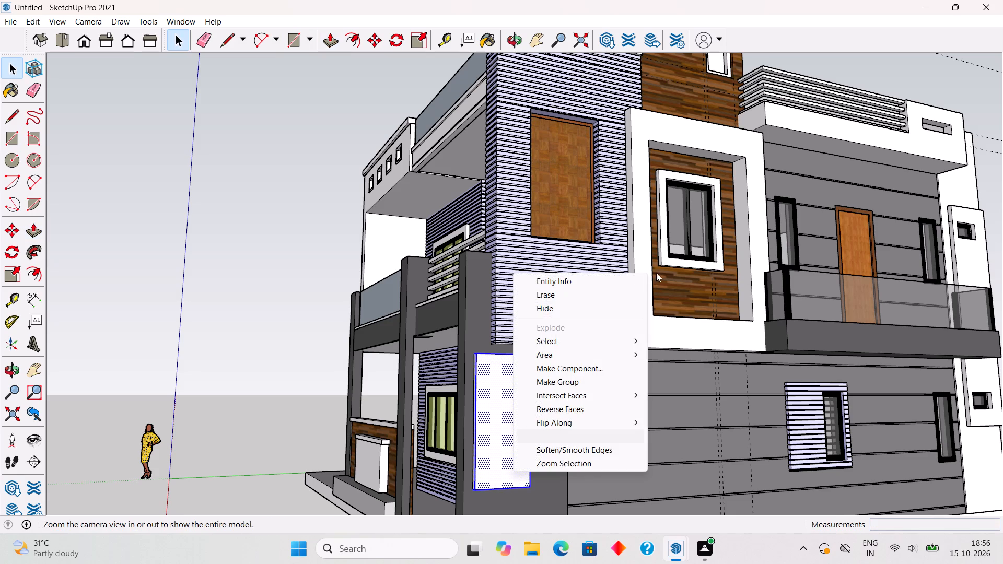
{"action": "left_click", "coordinate": [573, 379]}
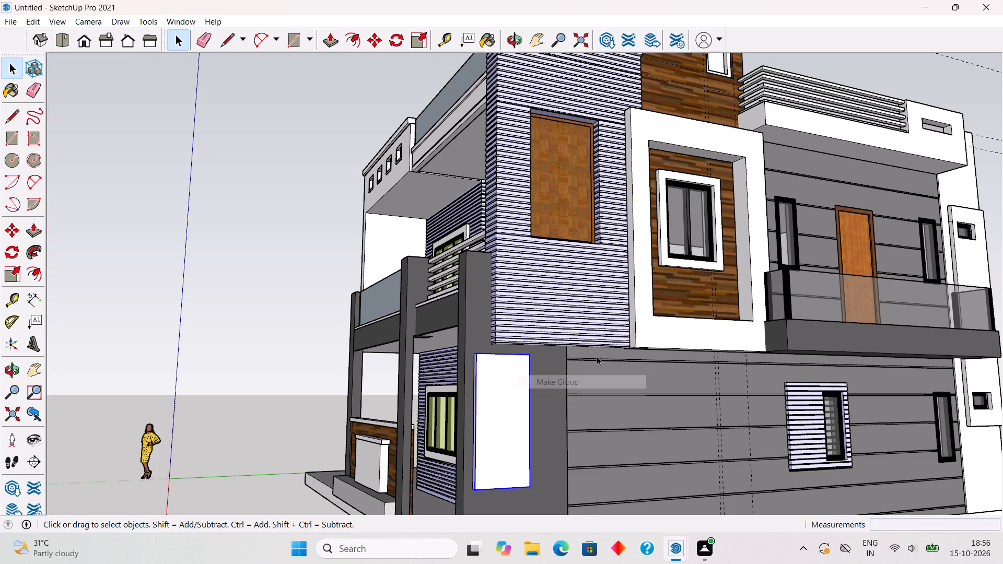
Inside the panel group, place a vertical guide 2" in from the outer side edge and a second one 1" further in.
{"action": "scroll", "coordinate": [449, 392], "scroll_direction": "up", "scroll_amount": 3}
{"action": "middle_click_drag", "start_coordinate": [532, 415], "coordinate": [464, 402]}
{"action": "scroll", "coordinate": [464, 401], "scroll_direction": "down", "scroll_amount": 3}
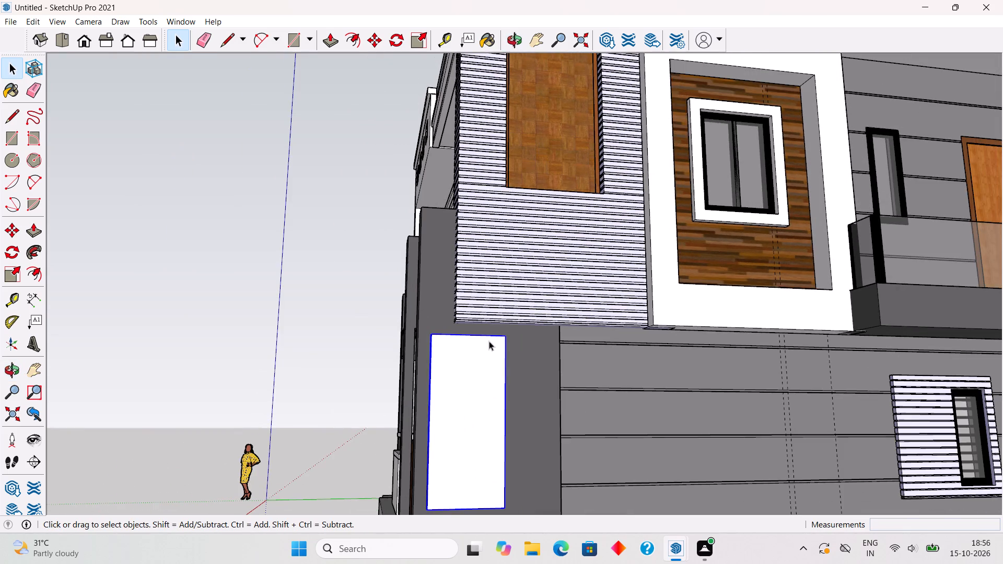
{"action": "scroll", "coordinate": [493, 313], "scroll_direction": "down", "scroll_amount": 4}
{"action": "scroll", "coordinate": [497, 454], "scroll_direction": "up", "scroll_amount": 4}
{"action": "middle_click_drag", "start_coordinate": [509, 346], "coordinate": [509, 384]}
{"action": "scroll", "coordinate": [505, 426], "scroll_direction": "up", "scroll_amount": 3}
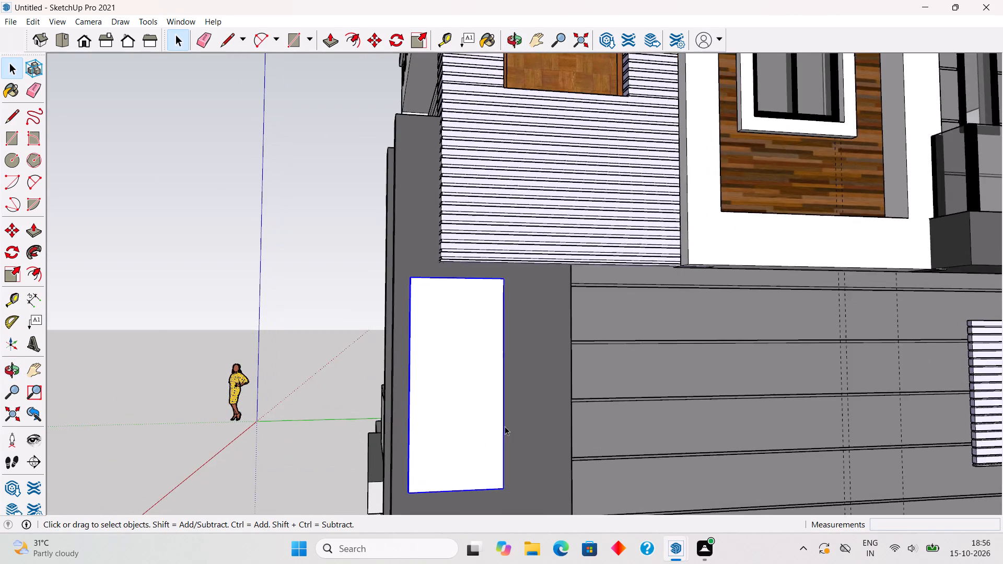
{"action": "triple_click", "coordinate": [445, 426]}
{"action": "key", "text": "r"}
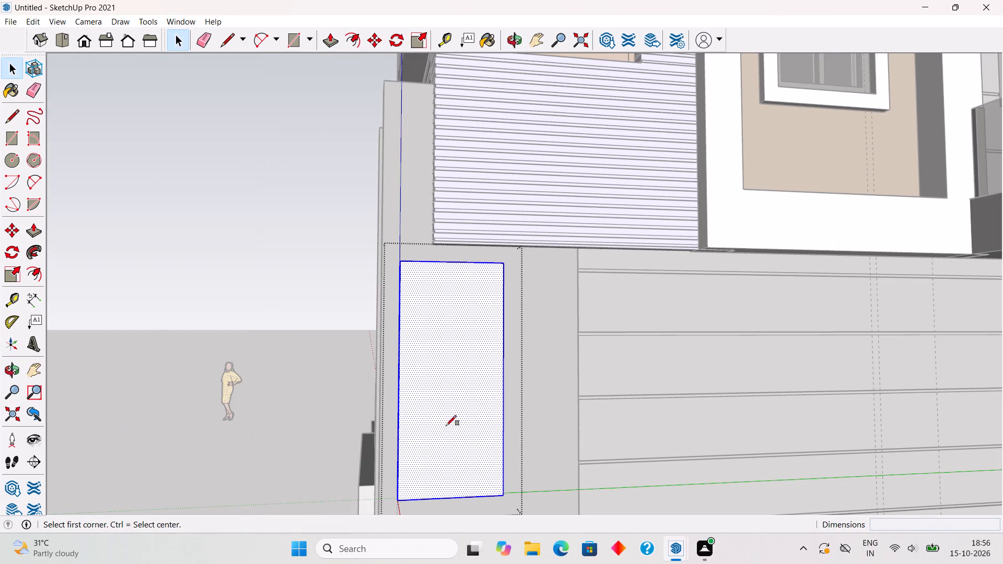
{"action": "key", "text": "t"}
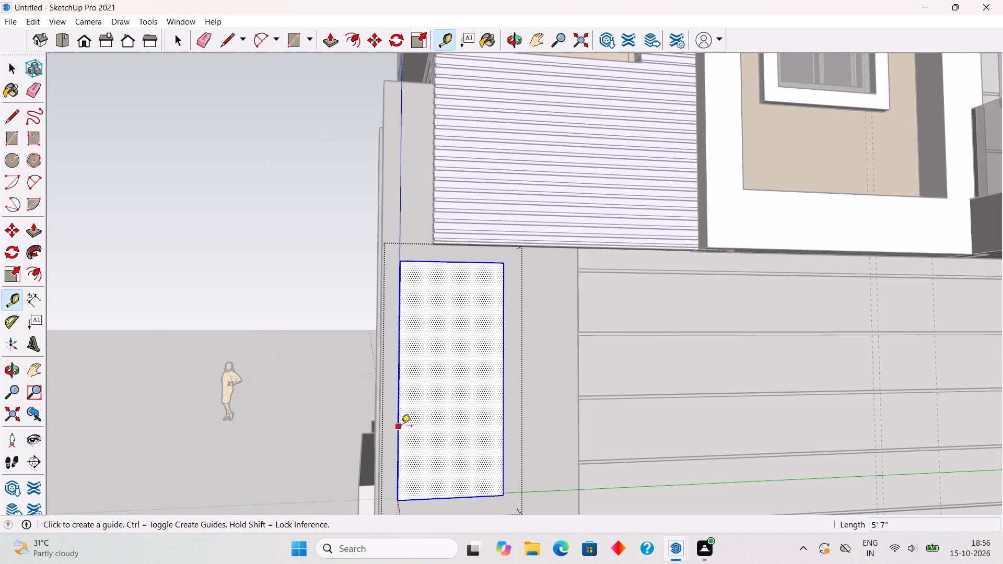
{"action": "left_click", "coordinate": [401, 427]}
{"action": "type", "text": "2\""}
{"action": "key", "text": "Return"}
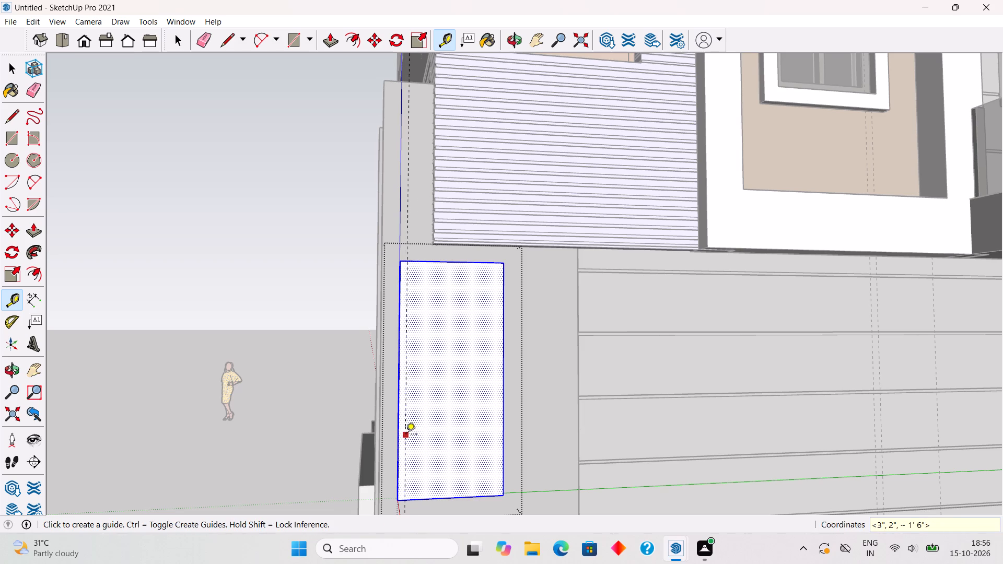
{"action": "left_click", "coordinate": [406, 435]}
{"action": "type", "text": "1\""}
{"action": "key", "text": "Return"}
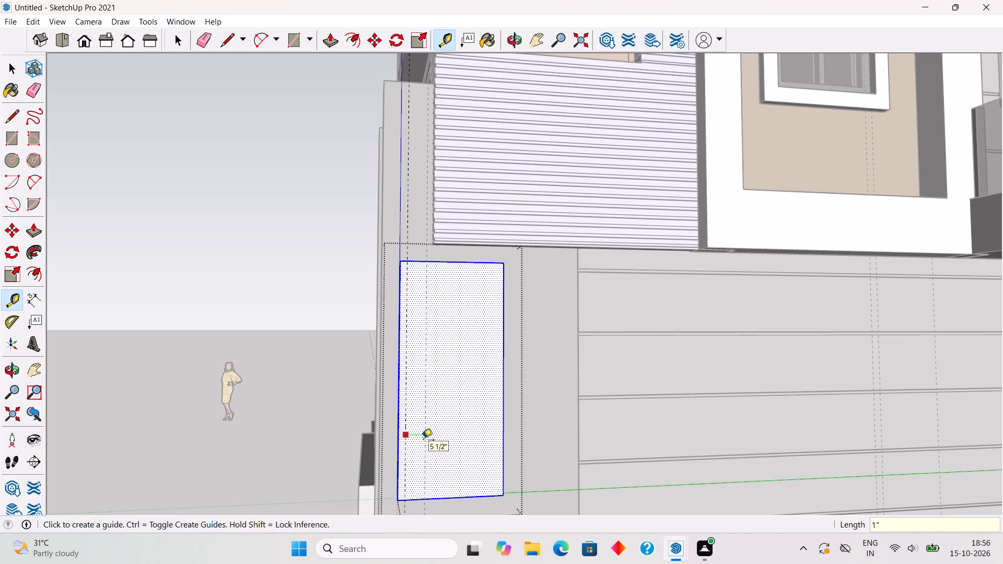
{"action": "key", "text": "space"}
Copy the pair of vertical guides 3" across the panel and repeat it as an array of 11 copies.
{"action": "scroll", "coordinate": [463, 390], "scroll_direction": "up", "scroll_amount": 3}
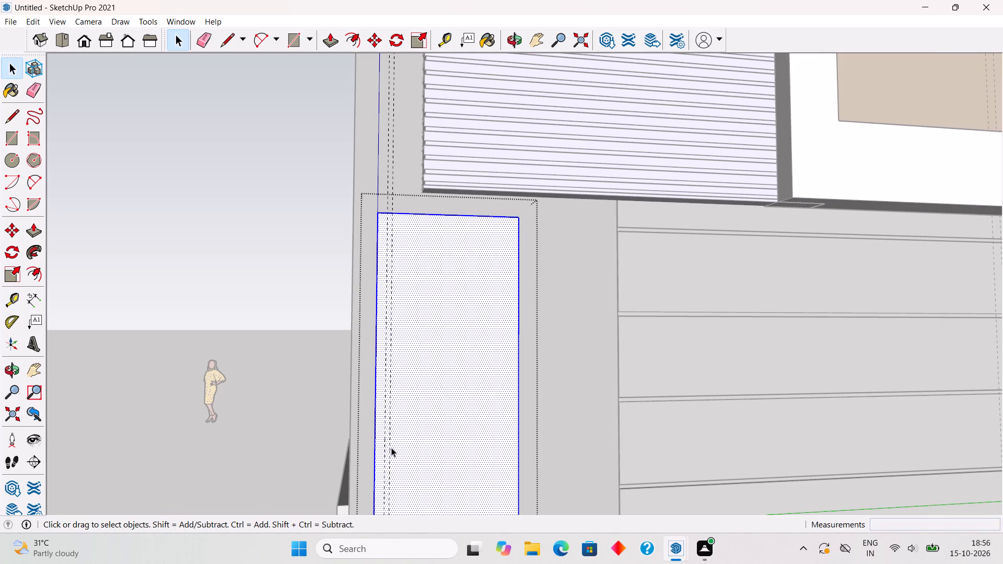
{"action": "left_click", "coordinate": [389, 451]}
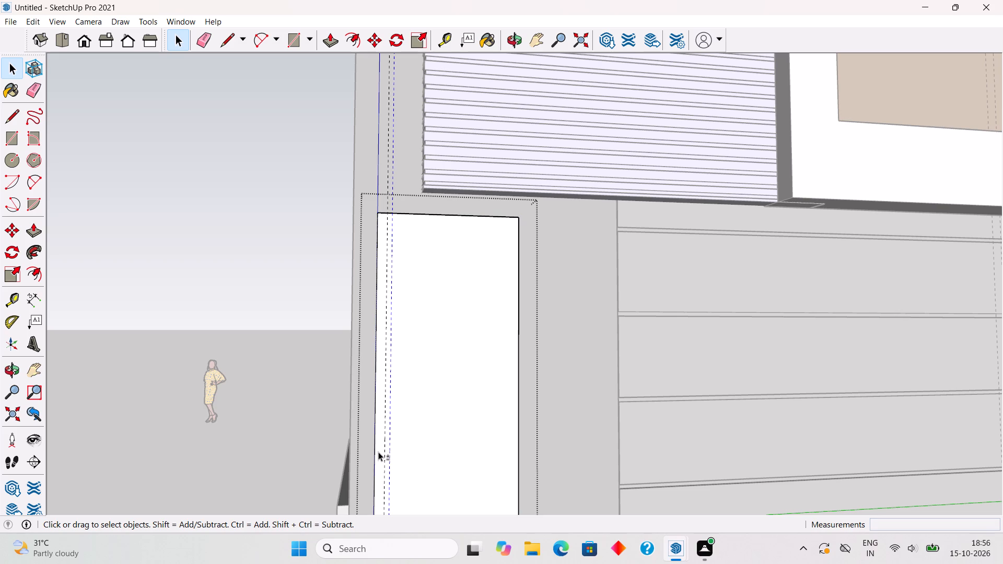
{"action": "left_click", "coordinate": [384, 454], "text": "shift"}
{"action": "key", "text": "m"}
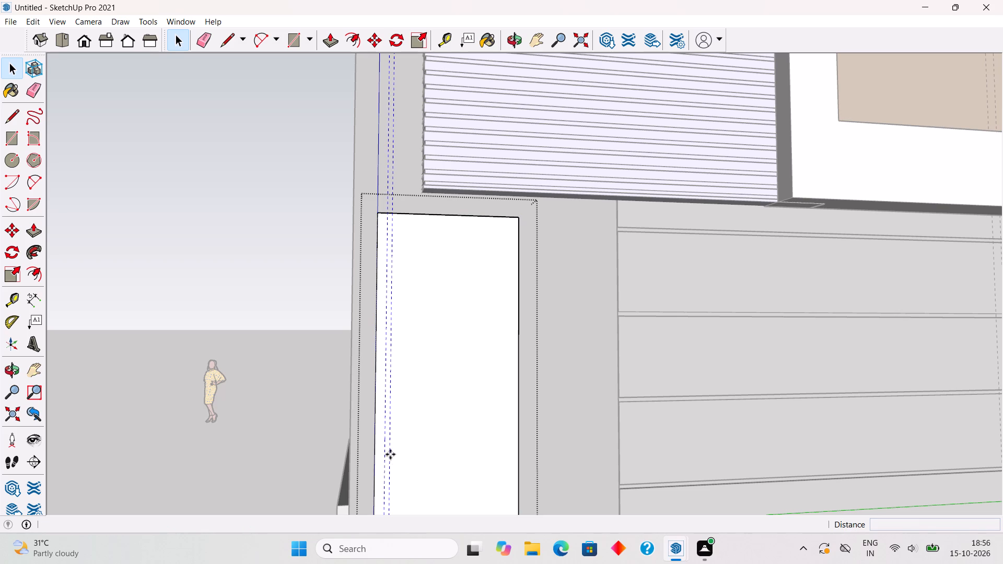
{"action": "left_click", "coordinate": [391, 454]}
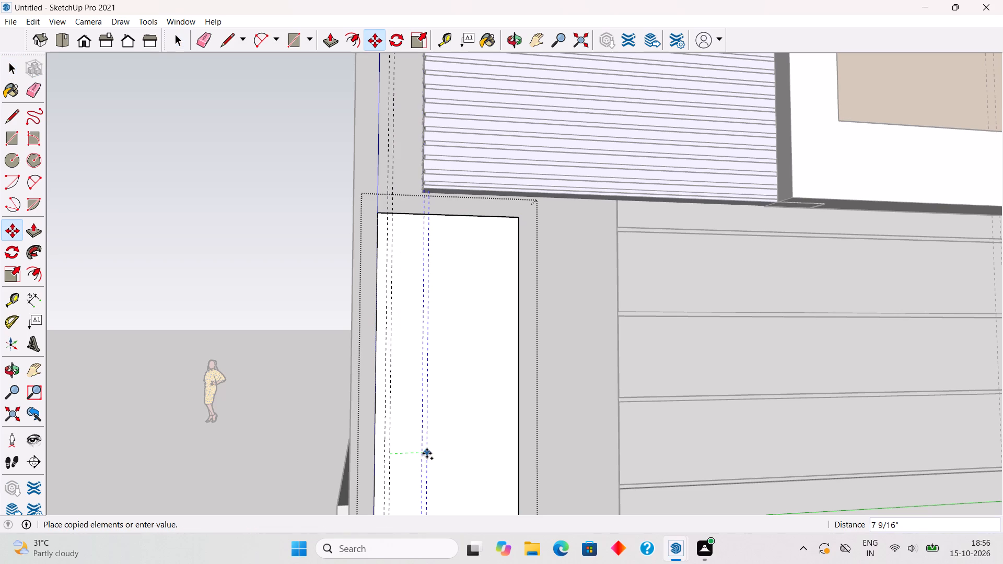
{"action": "type", "text": "3\""}
{"action": "key", "text": "Return"}
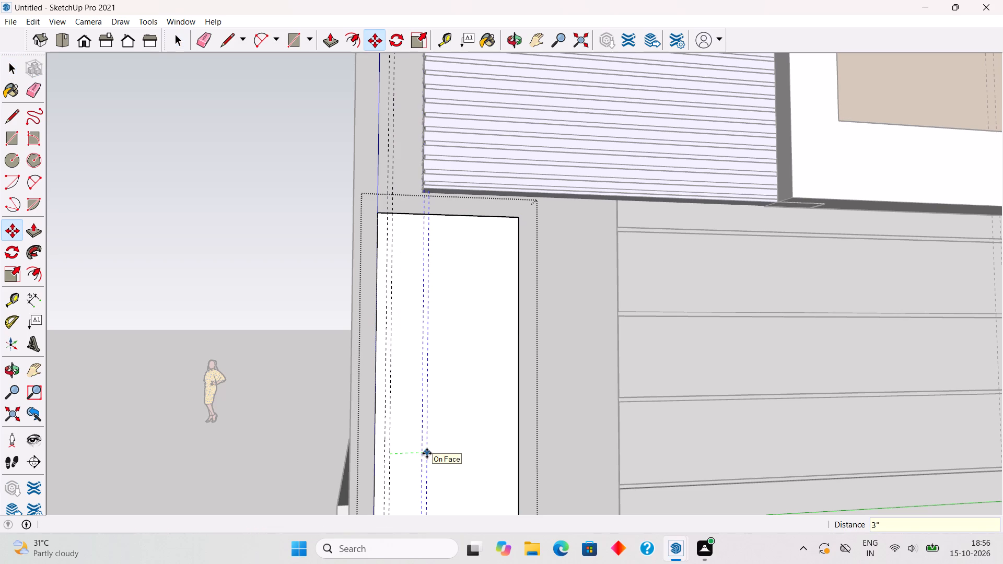
{"action": "type", "text": "x11"}
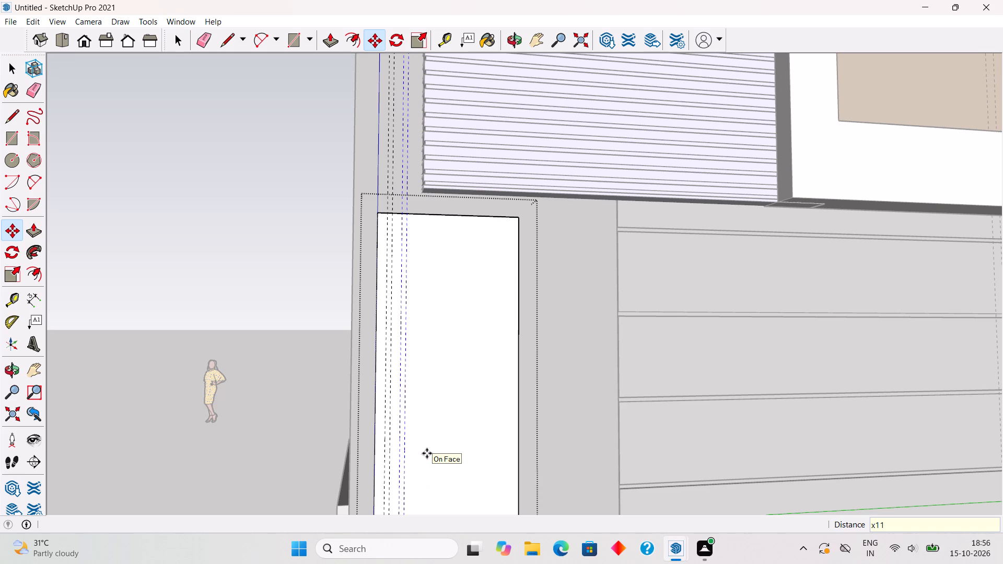
{"action": "key", "text": "Return"}
{"action": "key", "text": "space"}
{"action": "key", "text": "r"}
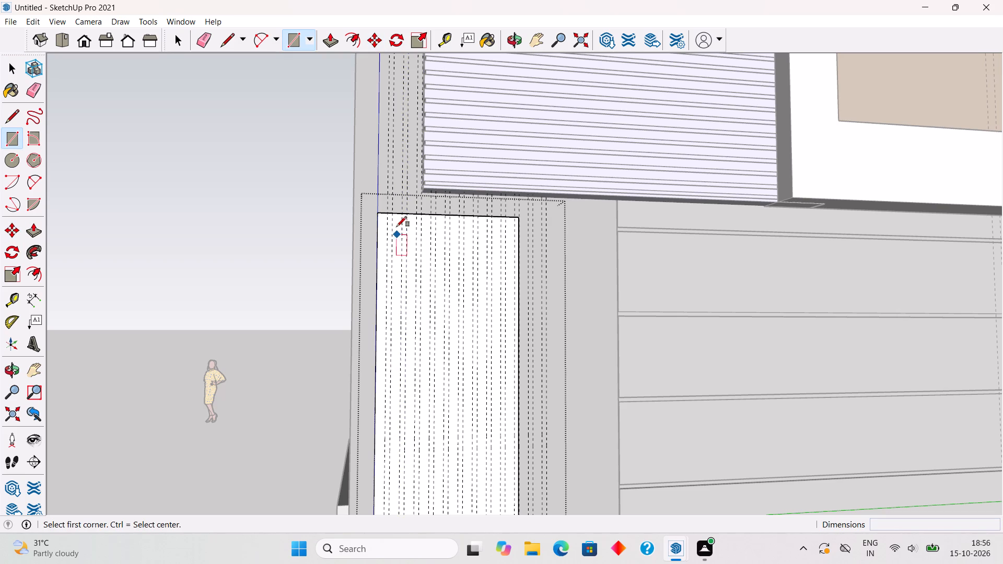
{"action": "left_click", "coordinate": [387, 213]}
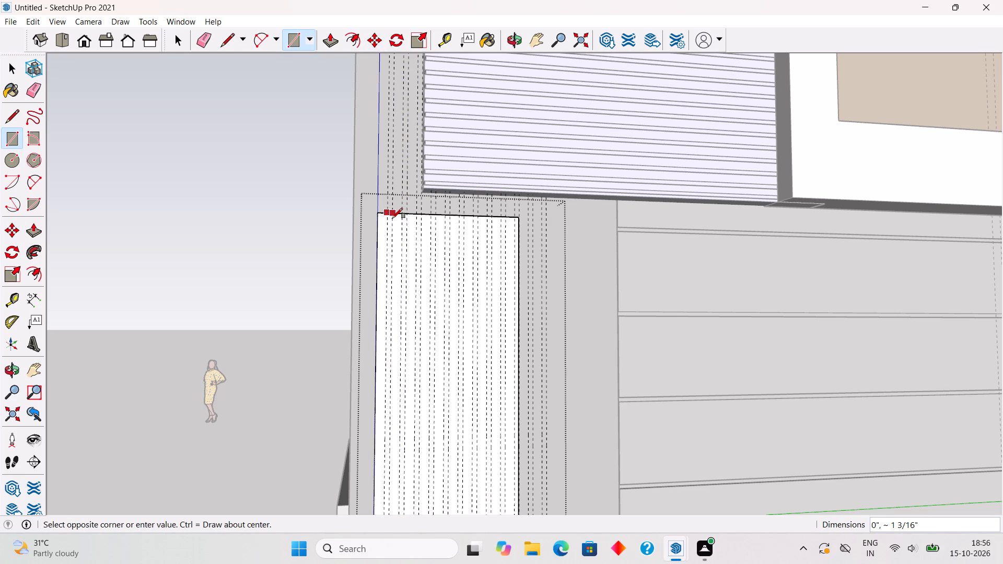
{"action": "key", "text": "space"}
Draw 1" × 5' 7" strip rectangles between the three guide pairs nearest the outer edge of the slatted panel's face.
{"action": "key", "text": "r"}
{"action": "scroll", "coordinate": [387, 216], "scroll_direction": "up", "scroll_amount": 6}
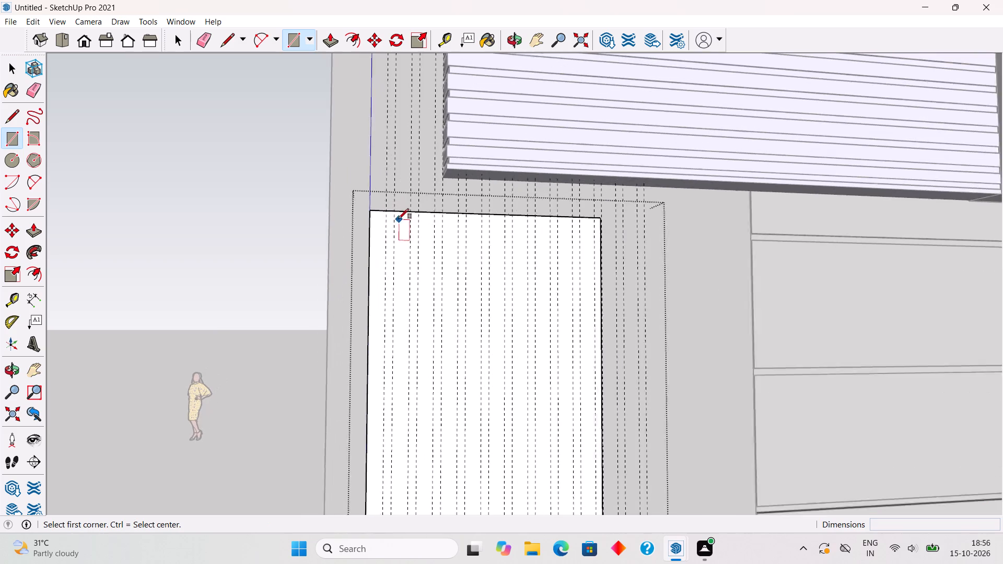
{"action": "scroll", "coordinate": [399, 219], "scroll_direction": "up", "scroll_amount": 2}
{"action": "left_click", "coordinate": [383, 209]}
{"action": "scroll", "coordinate": [398, 265], "scroll_direction": "down", "scroll_amount": 15}
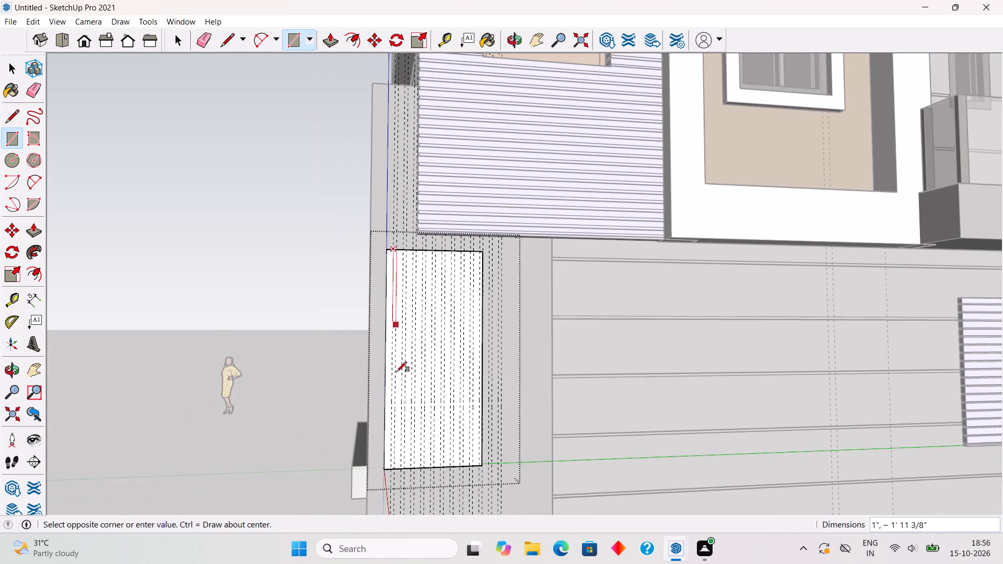
{"action": "scroll", "coordinate": [394, 466], "scroll_direction": "up", "scroll_amount": 5}
{"action": "left_click", "coordinate": [396, 468]}
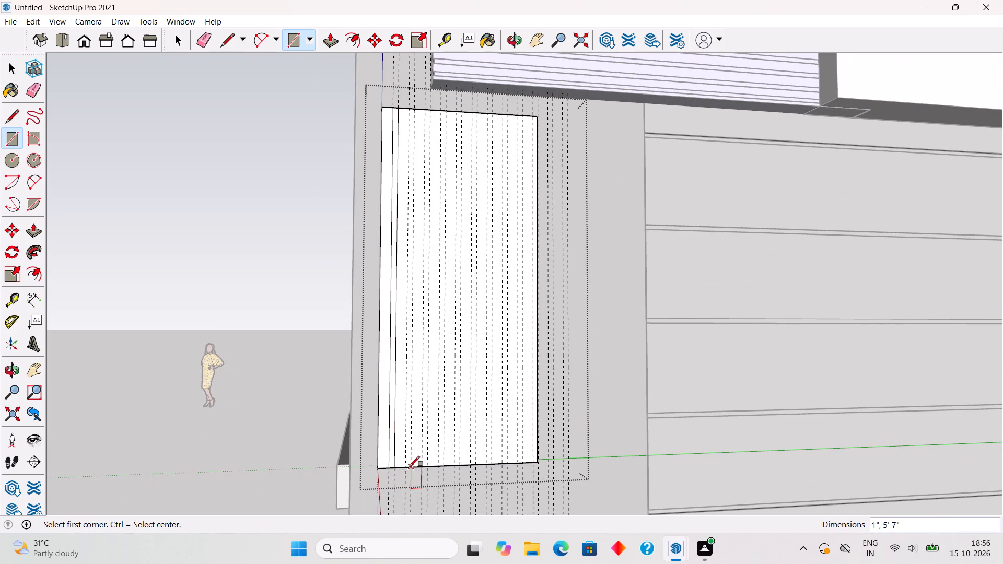
{"action": "left_click", "coordinate": [406, 466]}
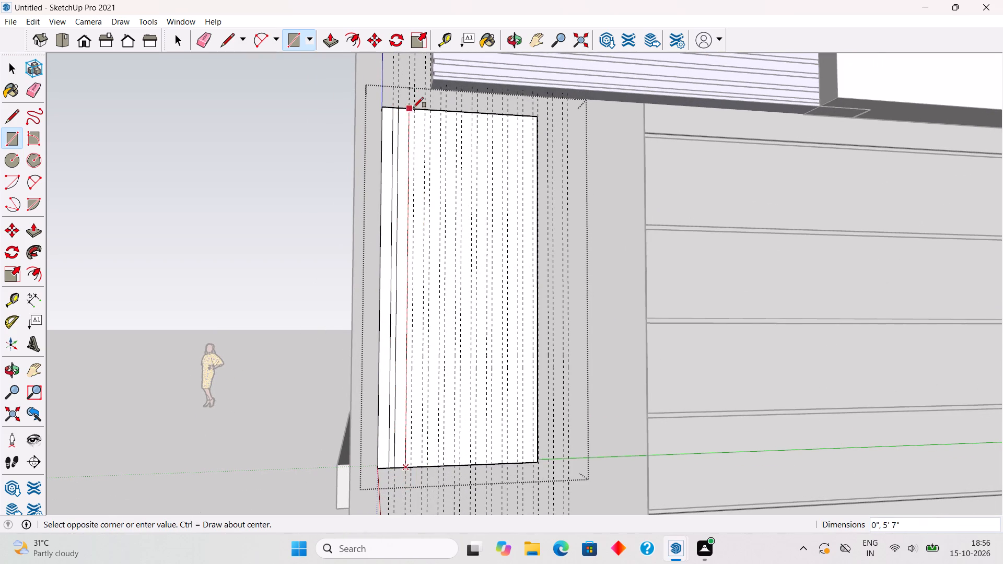
{"action": "scroll", "coordinate": [414, 108], "scroll_direction": "up", "scroll_amount": 3}
{"action": "left_click", "coordinate": [415, 109]}
{"action": "left_click", "coordinate": [430, 114]}
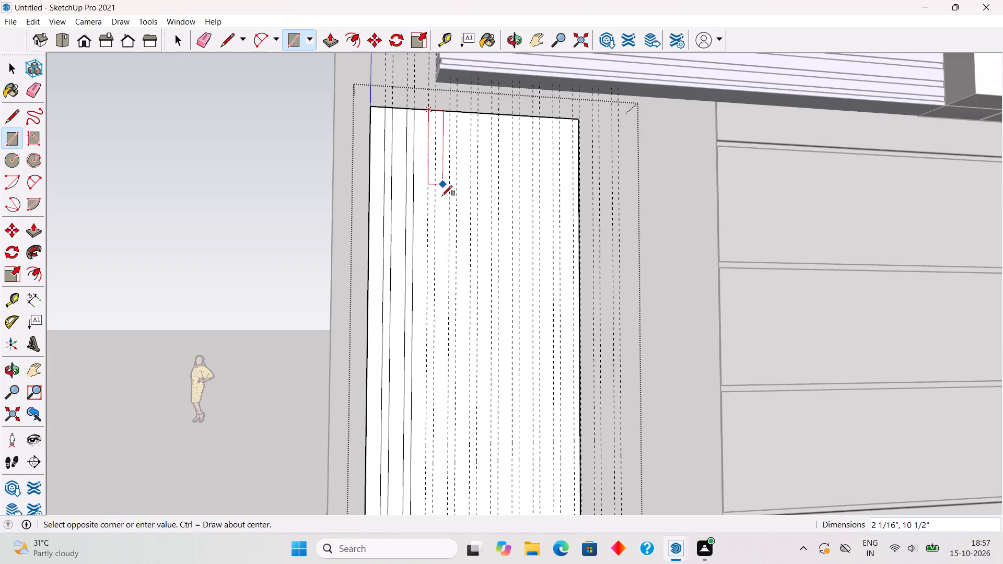
{"action": "scroll", "coordinate": [438, 208], "scroll_direction": "down", "scroll_amount": 4}
{"action": "left_click", "coordinate": [433, 477]}
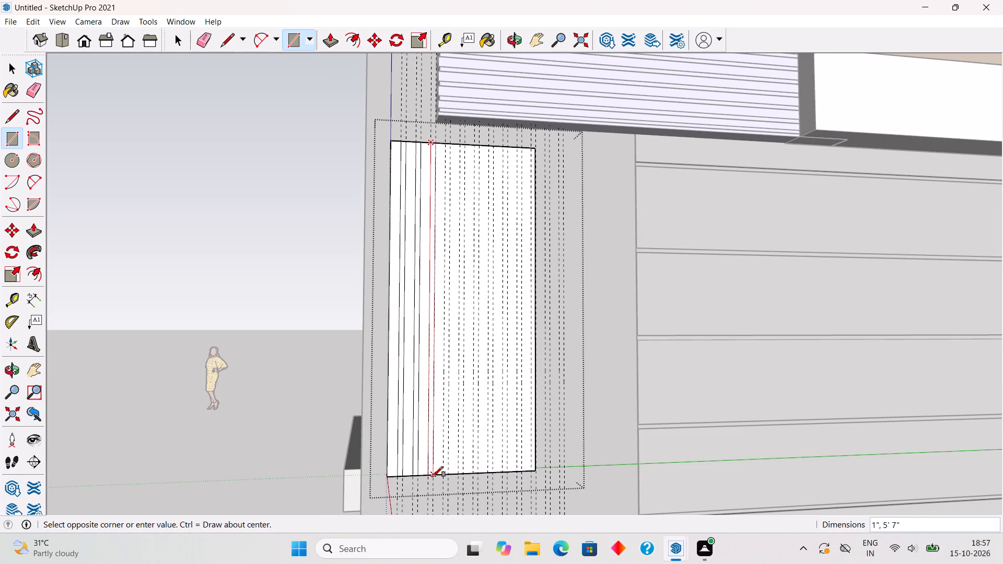
Draw six more 1" × 5' 7" strip rectangles between the following guide pairs across the panel's face.
{"action": "left_click", "coordinate": [450, 144]}
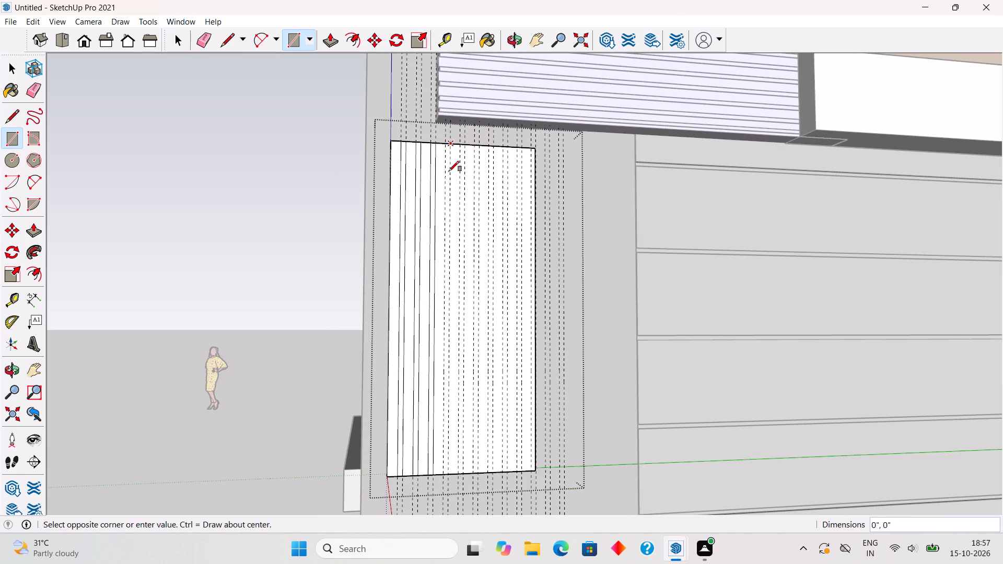
{"action": "left_click", "coordinate": [444, 471]}
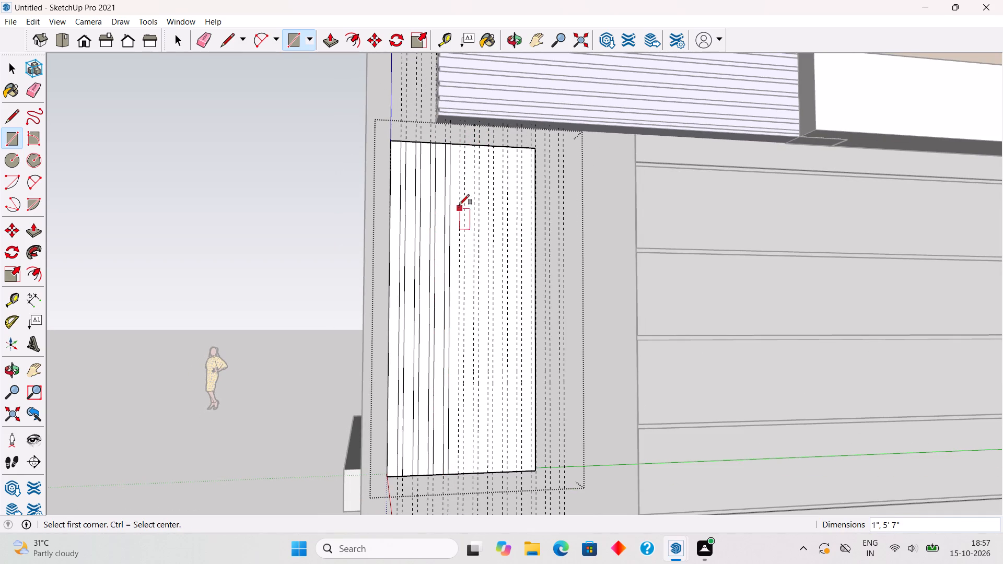
{"action": "left_click", "coordinate": [460, 146]}
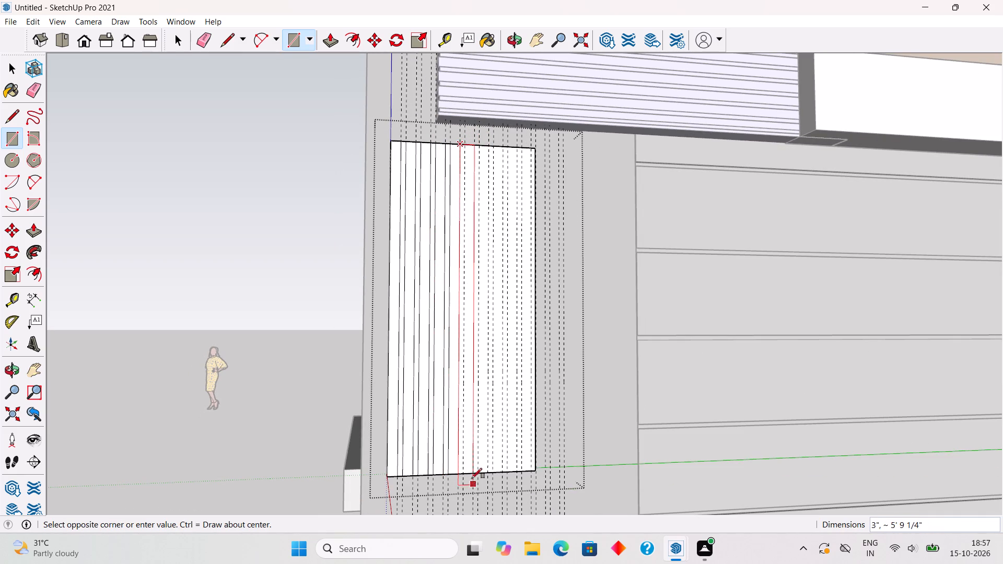
{"action": "left_click", "coordinate": [466, 474]}
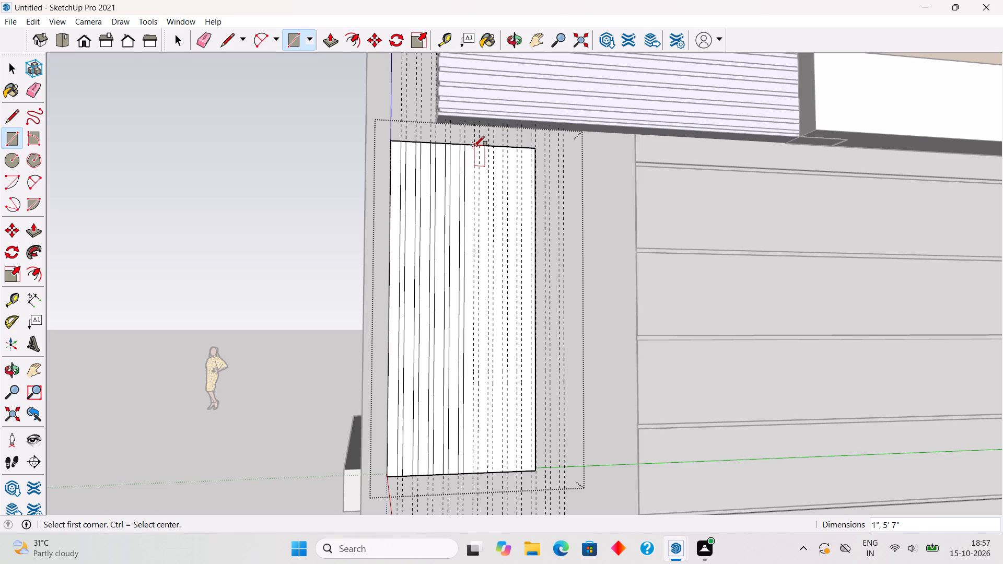
{"action": "left_click", "coordinate": [474, 146]}
{"action": "left_click", "coordinate": [479, 472]}
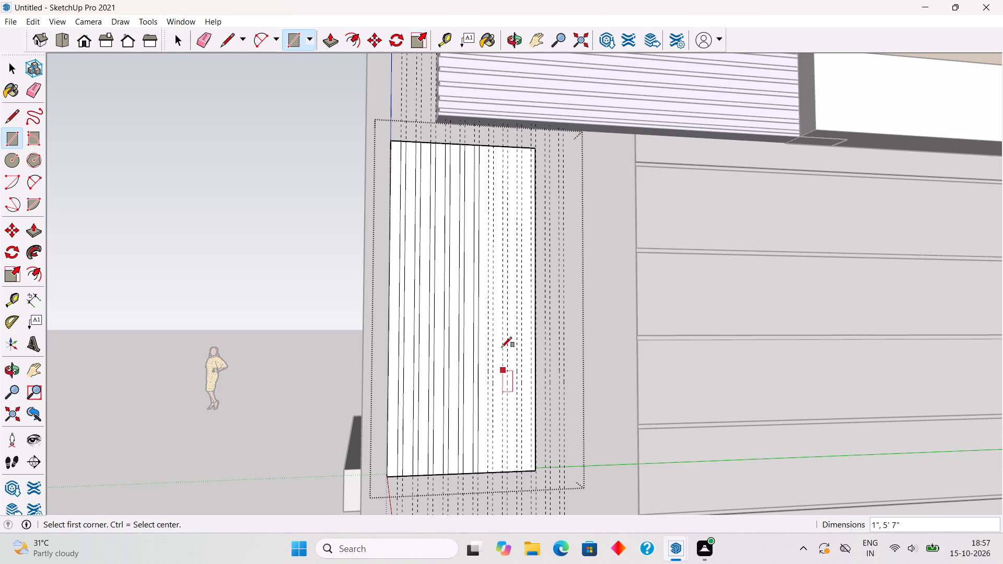
{"action": "left_click", "coordinate": [496, 145]}
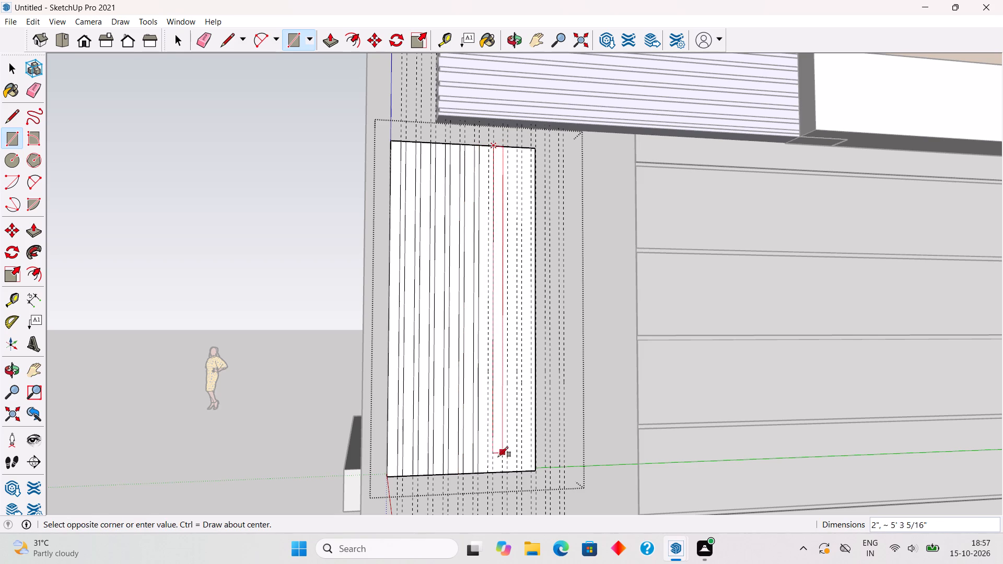
{"action": "left_click", "coordinate": [490, 474]}
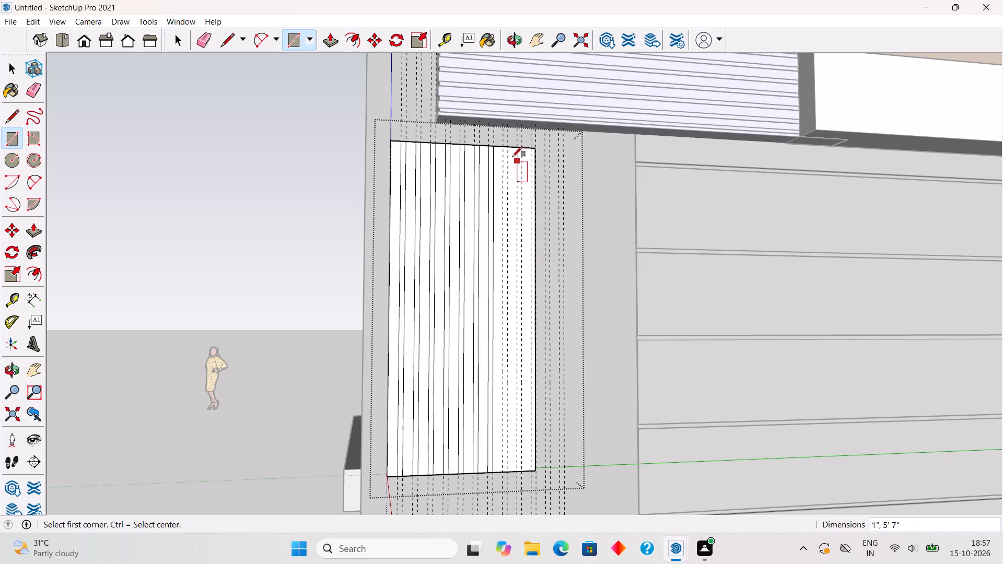
{"action": "left_click", "coordinate": [508, 148]}
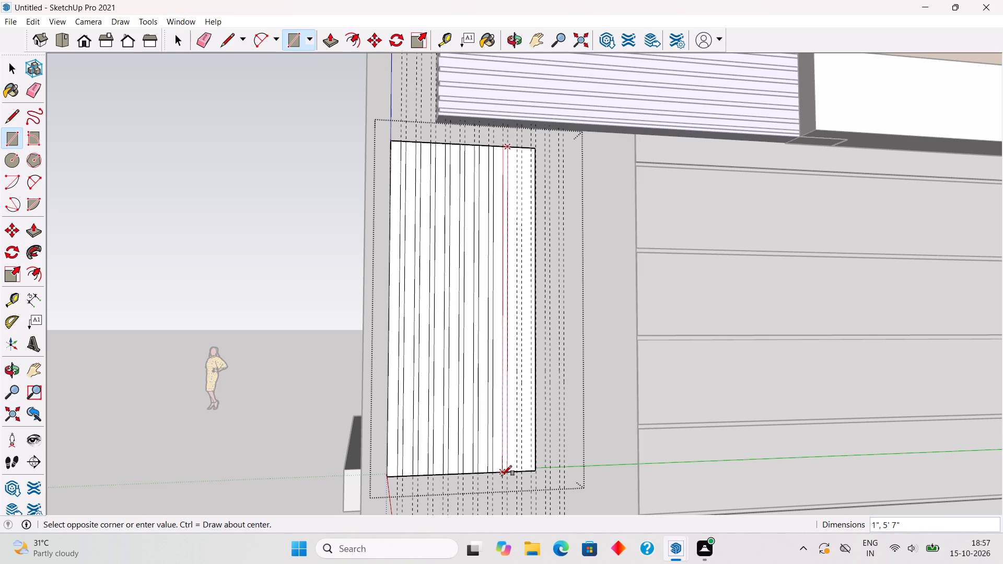
{"action": "left_click", "coordinate": [501, 476]}
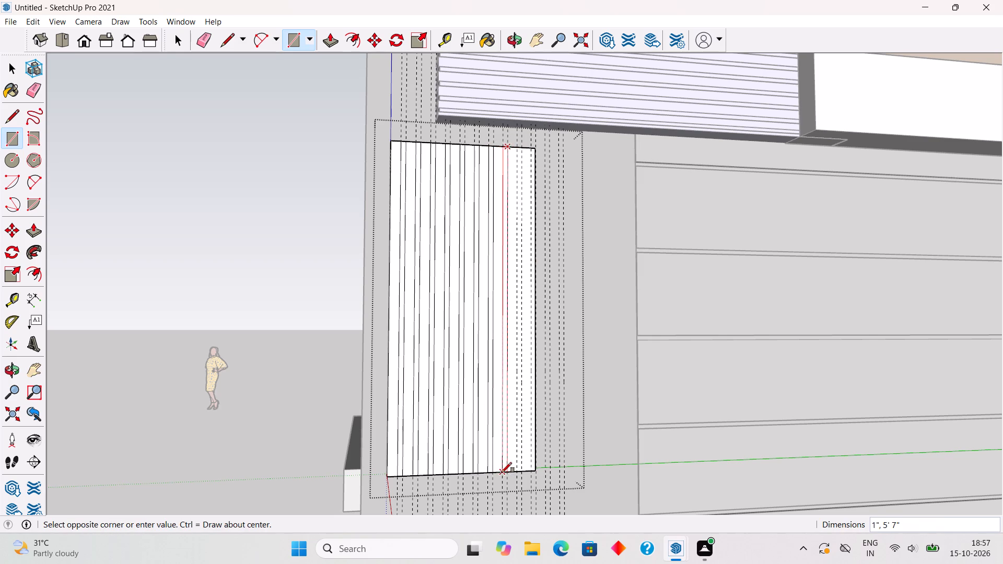
{"action": "left_click", "coordinate": [501, 473]}
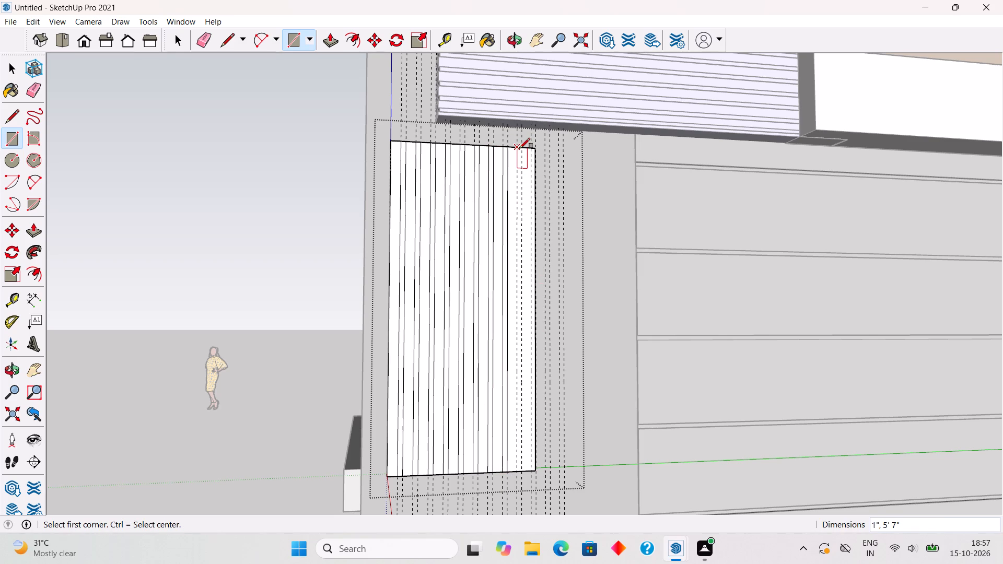
{"action": "left_click", "coordinate": [520, 148]}
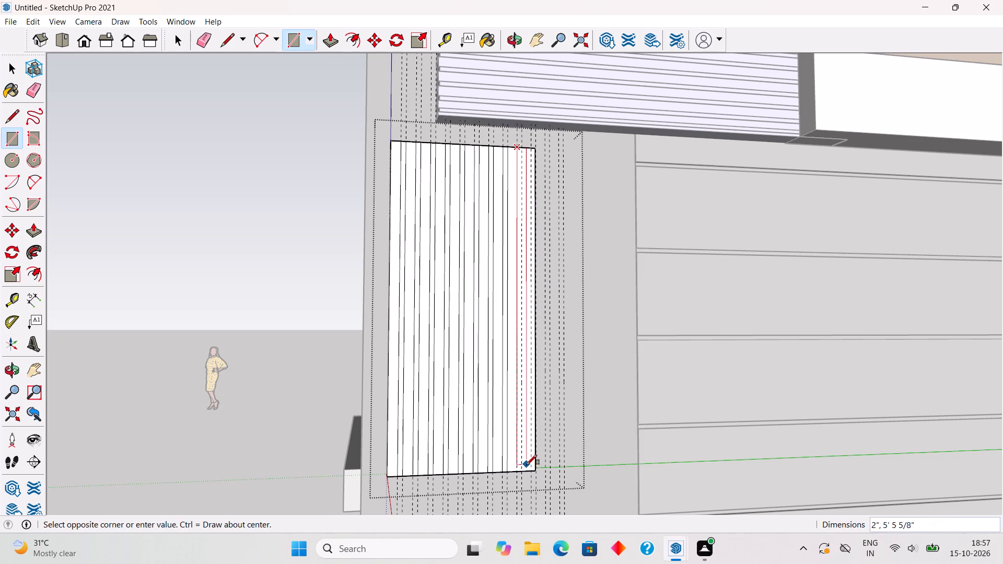
{"action": "left_click", "coordinate": [523, 473]}
Draw a last full-height strip rectangle, about 15/16" × 5' 7", beside the inner edge of the panel's face.
{"action": "scroll", "coordinate": [539, 151], "scroll_direction": "up", "scroll_amount": 8}
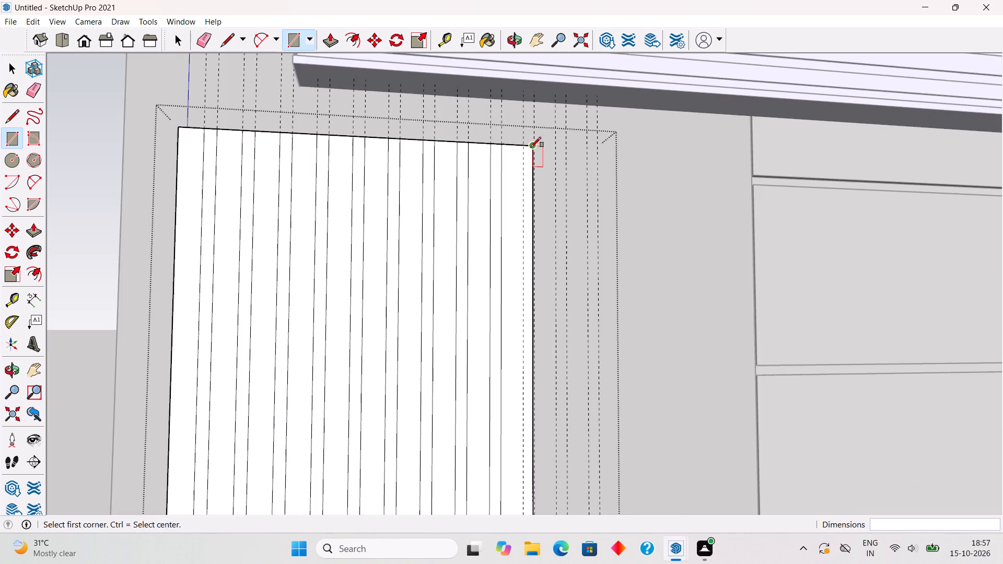
{"action": "scroll", "coordinate": [513, 147], "scroll_direction": "up", "scroll_amount": 7}
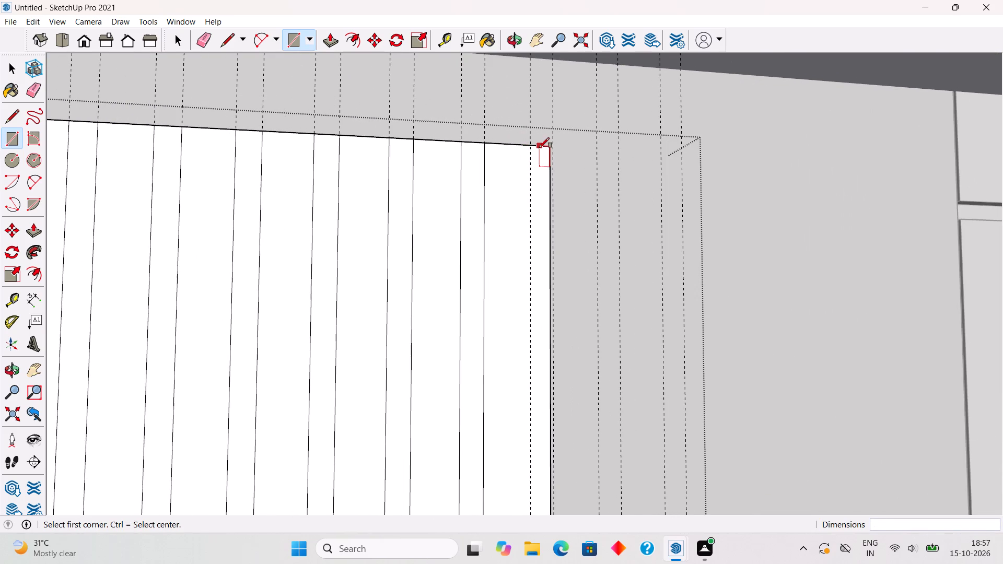
{"action": "left_click", "coordinate": [539, 148]}
{"action": "scroll", "coordinate": [520, 186], "scroll_direction": "down", "scroll_amount": 13}
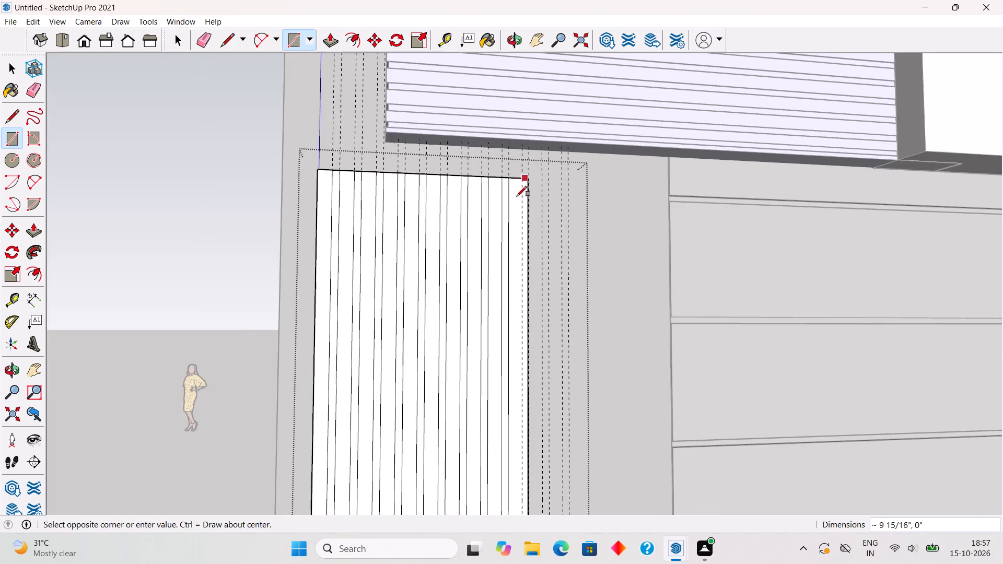
{"action": "scroll", "coordinate": [517, 196], "scroll_direction": "down", "scroll_amount": 4}
{"action": "scroll", "coordinate": [518, 508], "scroll_direction": "up", "scroll_amount": 10}
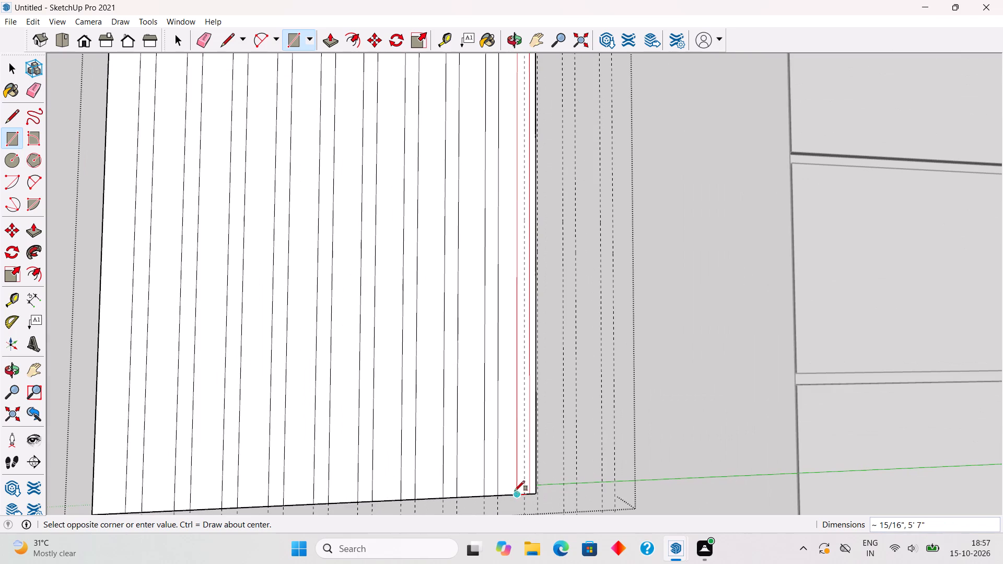
{"action": "left_click", "coordinate": [513, 495]}
{"action": "key", "text": "space"}
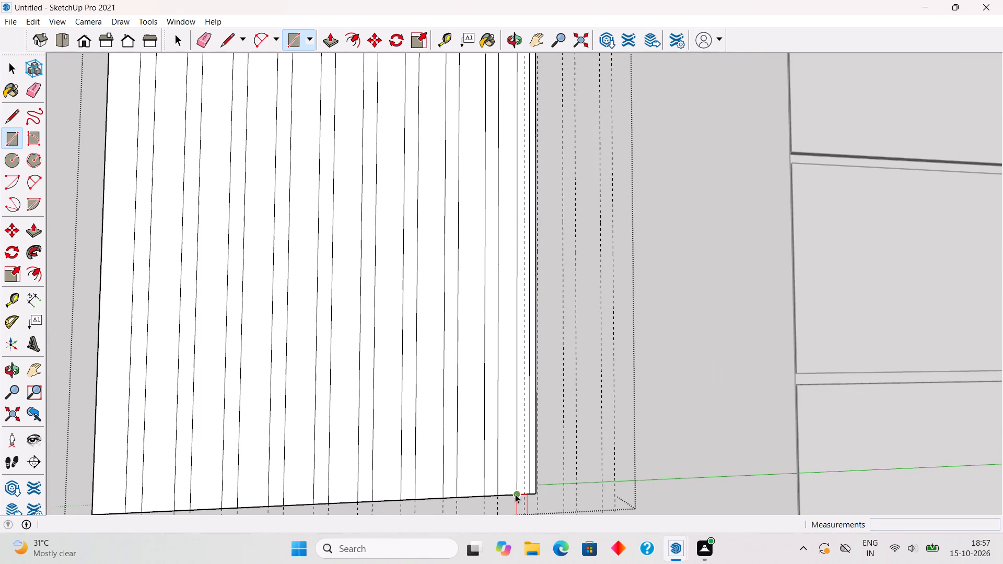
Push the strip nearest the panel's outer edge 0.3" into the panel to form a groove.
{"action": "middle_click_drag", "start_coordinate": [455, 392], "coordinate": [522, 362]}
{"action": "scroll", "coordinate": [522, 362], "scroll_direction": "down", "scroll_amount": 4}
{"action": "middle_click_drag", "start_coordinate": [331, 394], "coordinate": [482, 417]}
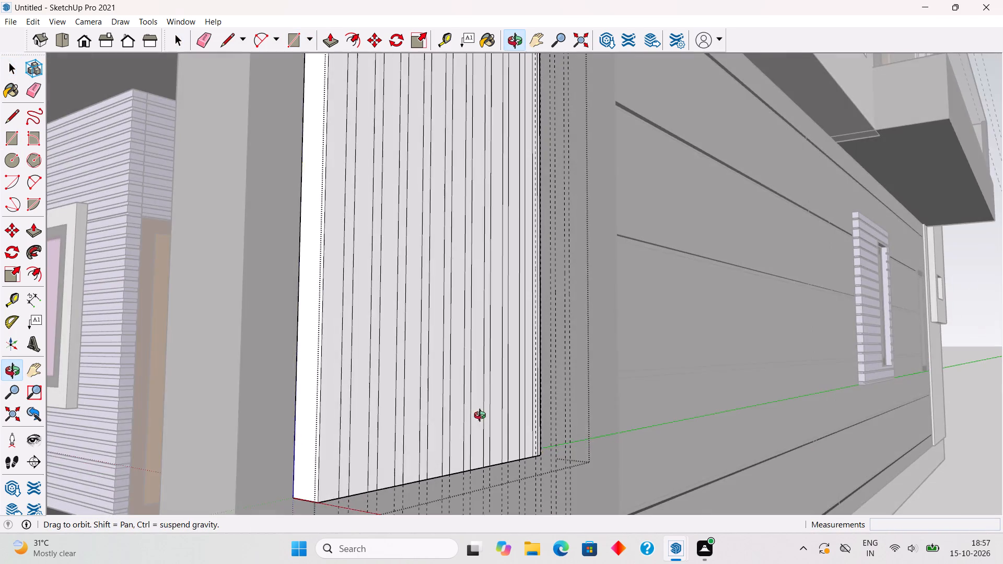
{"action": "middle_click_drag", "start_coordinate": [482, 417], "coordinate": [484, 419]}
{"action": "scroll", "coordinate": [321, 420], "scroll_direction": "up", "scroll_amount": 4}
{"action": "key", "text": "p"}
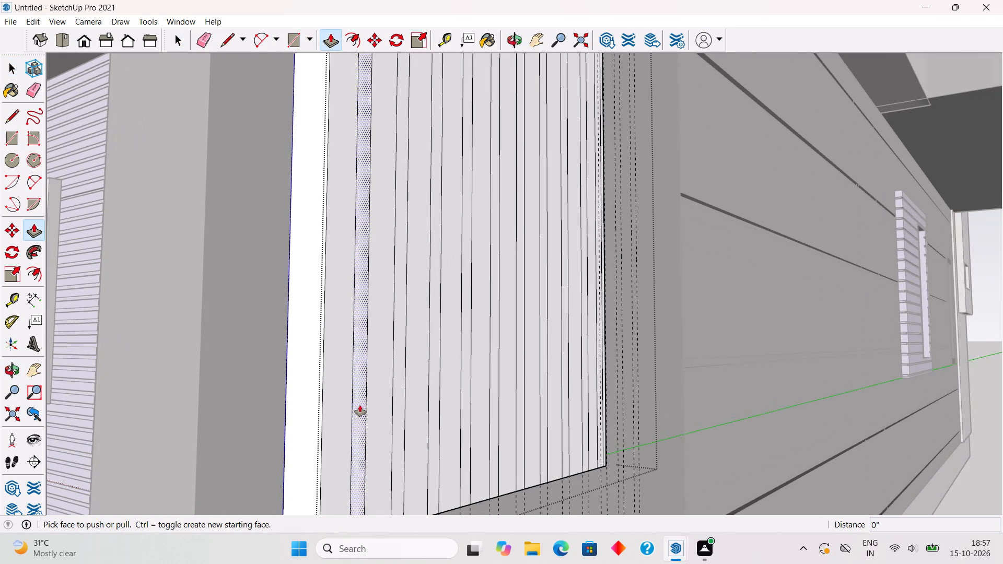
{"action": "left_click", "coordinate": [360, 405]}
{"action": "type", "text": ".3\""}
{"action": "key", "text": "Return"}
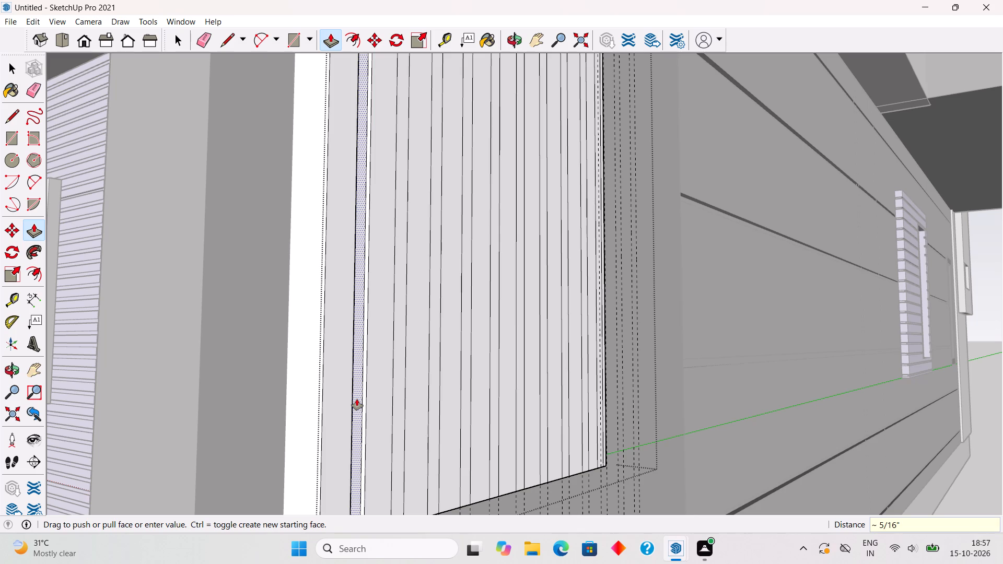
Push all the remaining strips into the panel by the same 0.3" and leave the panel group.
{"action": "double_click", "coordinate": [400, 366]}
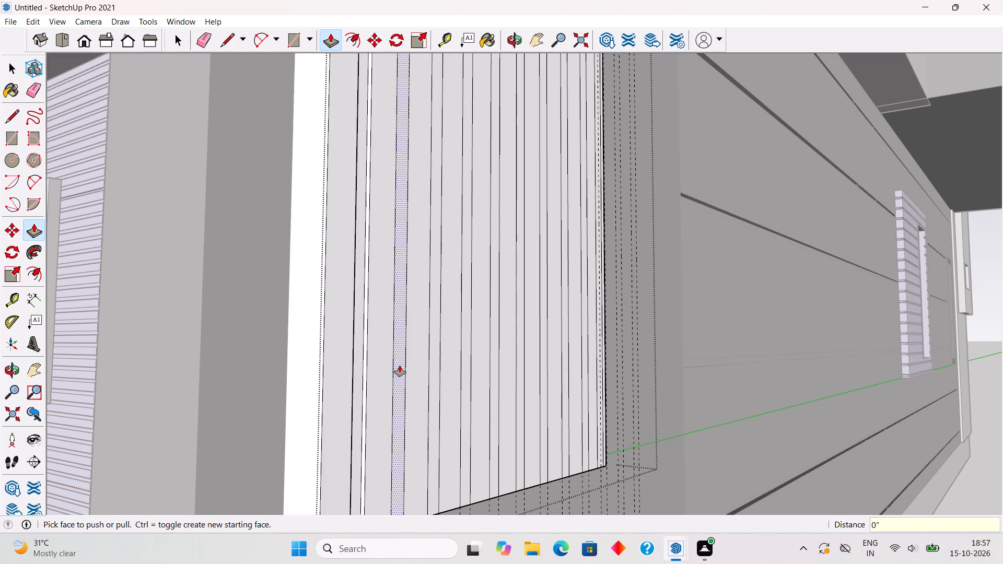
{"action": "double_click", "coordinate": [435, 378]}
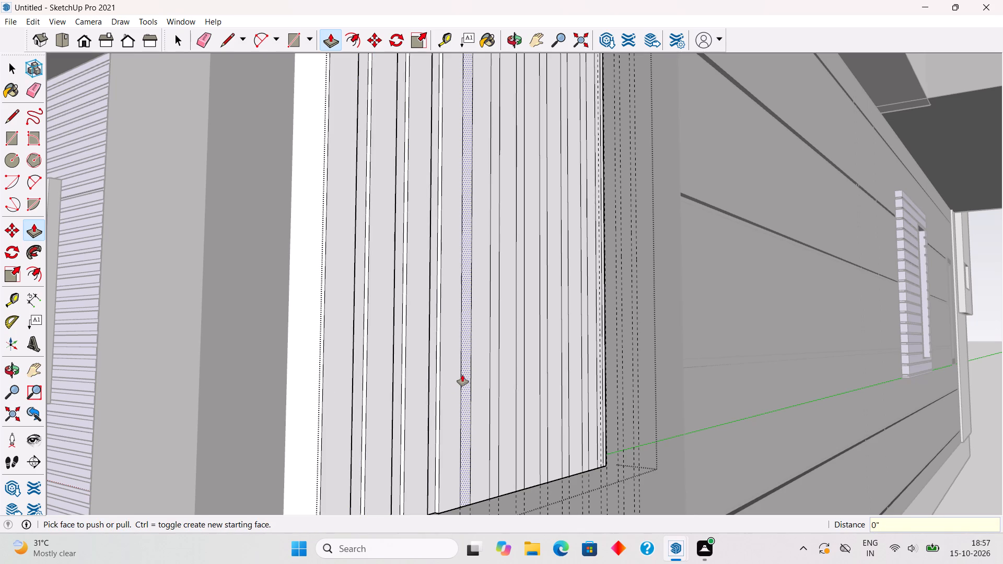
{"action": "double_click", "coordinate": [462, 375]}
{"action": "double_click", "coordinate": [494, 370]}
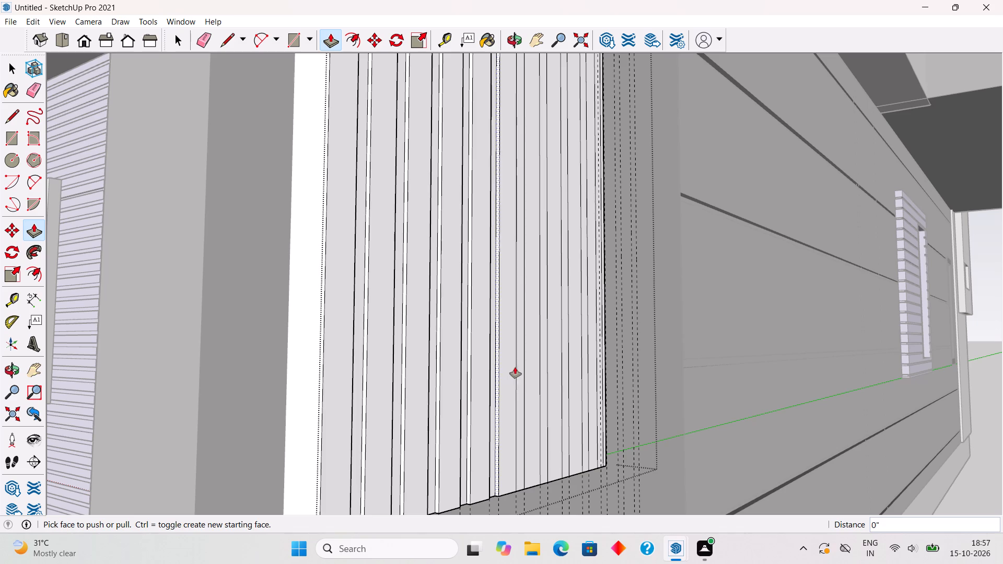
{"action": "double_click", "coordinate": [519, 367]}
{"action": "double_click", "coordinate": [544, 375]}
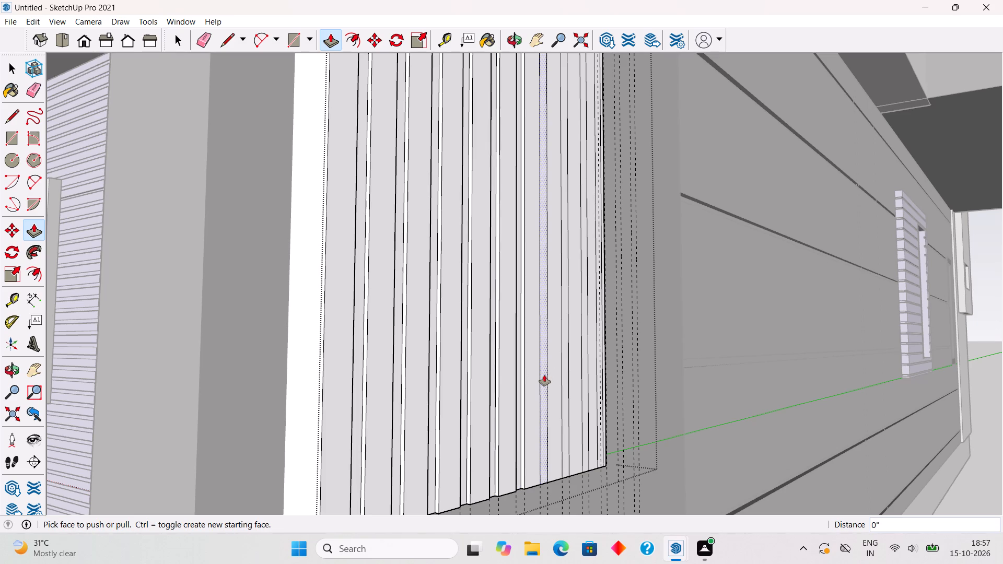
{"action": "left_click", "coordinate": [563, 371]}
{"action": "left_click", "coordinate": [563, 371]}
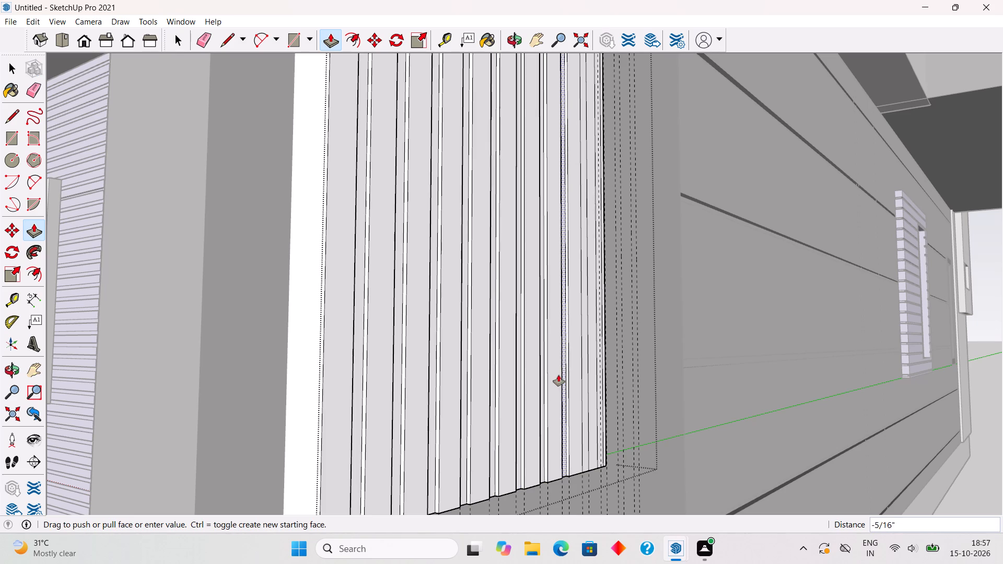
{"action": "left_click", "coordinate": [545, 382]}
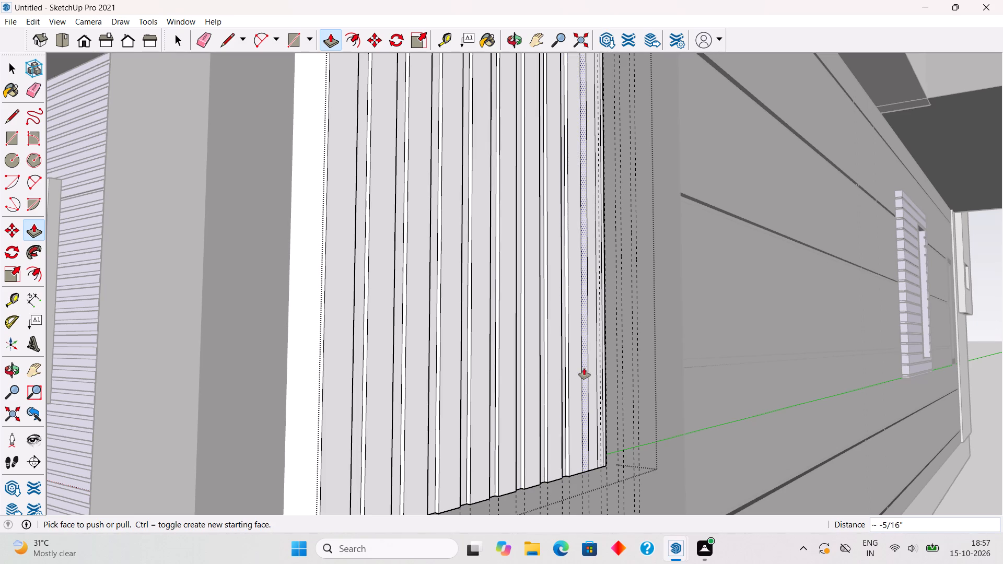
{"action": "double_click", "coordinate": [586, 369]}
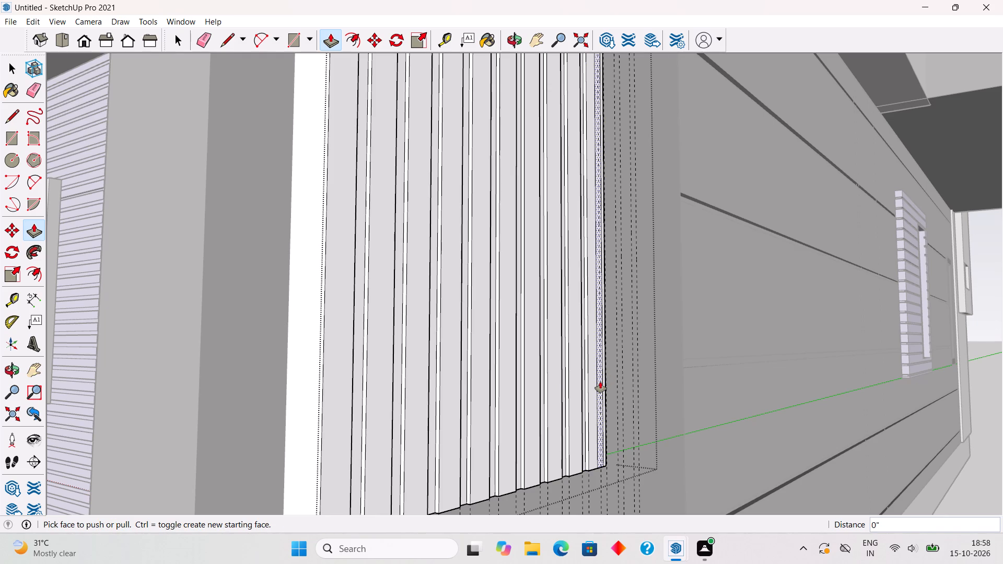
{"action": "double_click", "coordinate": [600, 382]}
{"action": "key", "text": "space"}
{"action": "scroll", "coordinate": [600, 382], "scroll_direction": "down", "scroll_amount": 10}
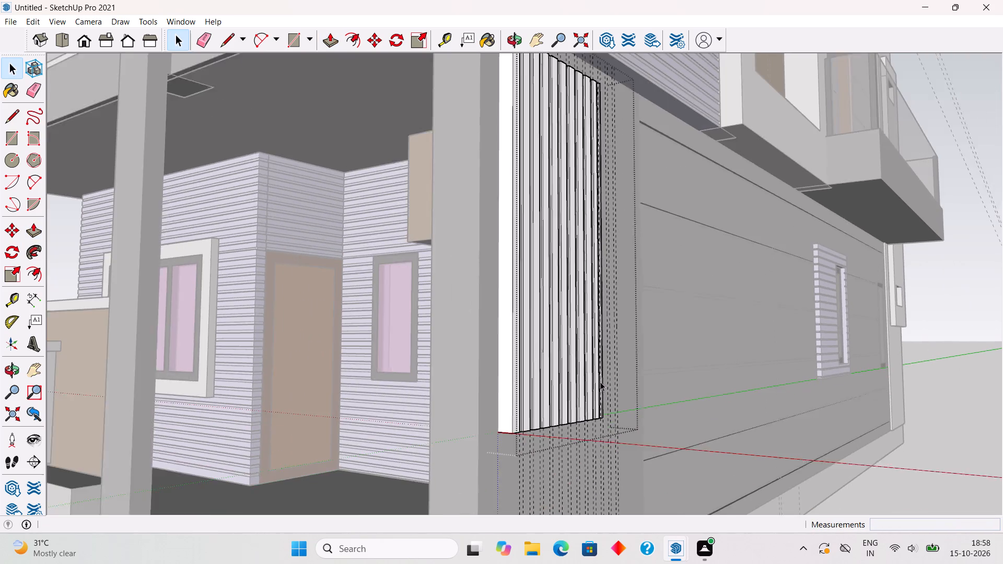
{"action": "left_click", "coordinate": [887, 494]}
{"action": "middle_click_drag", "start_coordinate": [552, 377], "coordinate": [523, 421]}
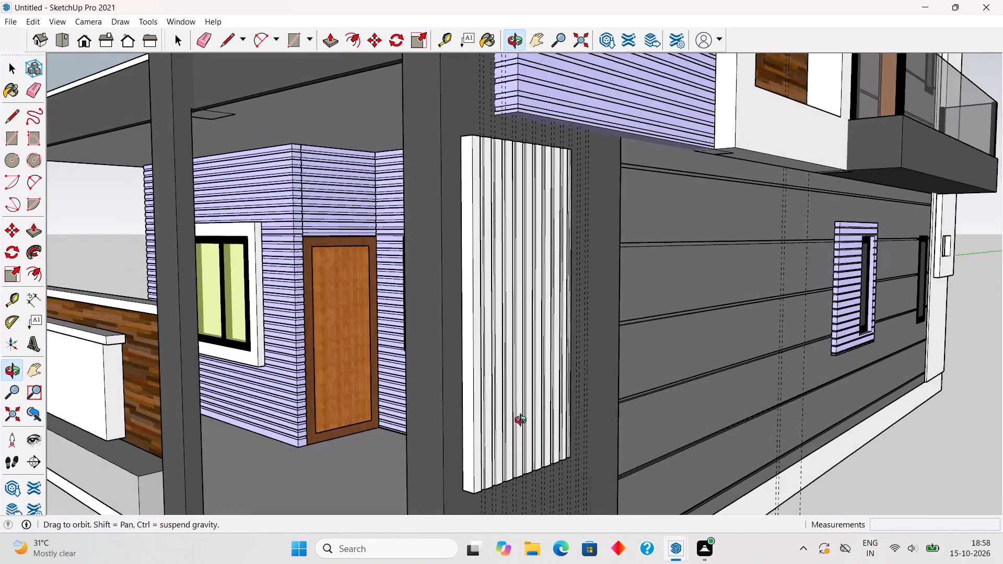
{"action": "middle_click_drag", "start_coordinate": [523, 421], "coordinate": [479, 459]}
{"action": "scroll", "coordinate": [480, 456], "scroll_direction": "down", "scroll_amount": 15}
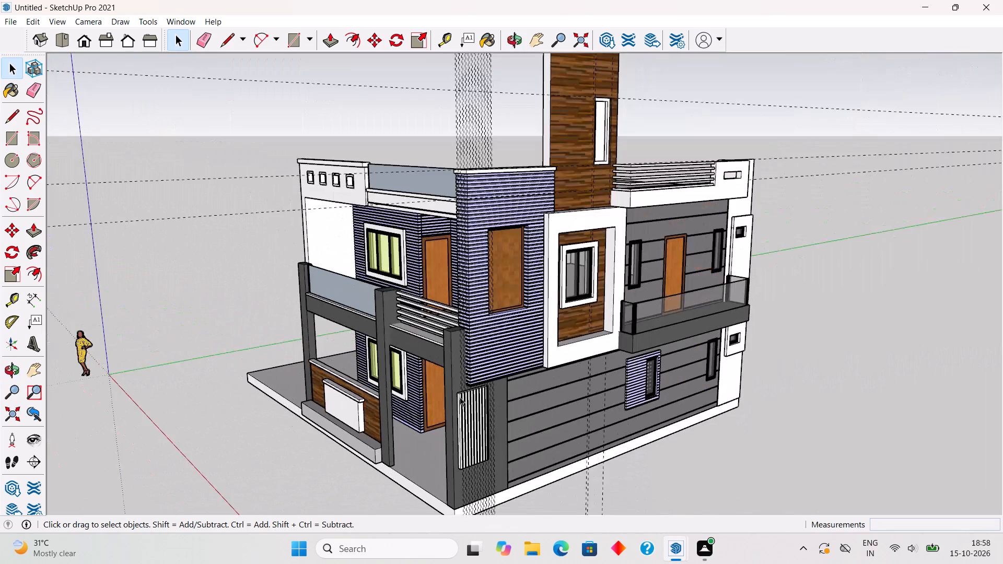
Delete all guides from the model.
{"action": "left_click", "coordinate": [31, 19]}
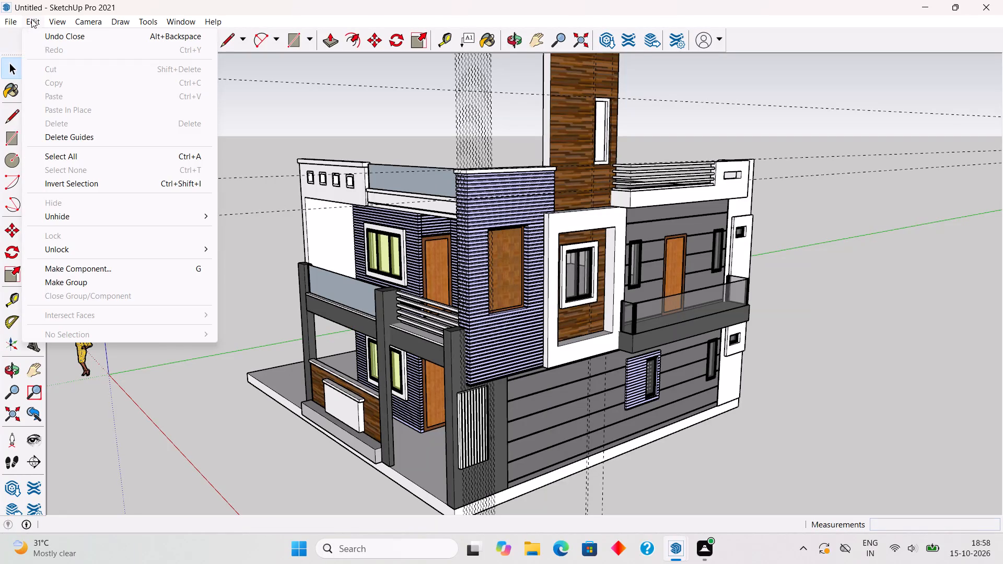
{"action": "left_click", "coordinate": [79, 137]}
Move the vertically grooved panel inward by its bottom corner so it sits recessed in the ground-floor corner wall.
{"action": "scroll", "coordinate": [443, 415], "scroll_direction": "up", "scroll_amount": 2}
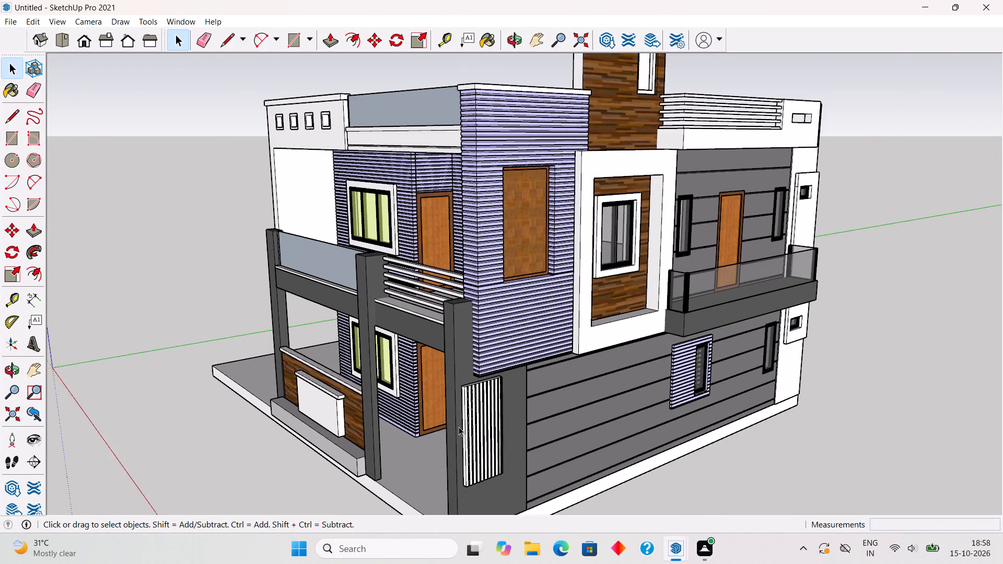
{"action": "scroll", "coordinate": [459, 427], "scroll_direction": "up", "scroll_amount": 5}
{"action": "scroll", "coordinate": [517, 532], "scroll_direction": "down", "scroll_amount": 3}
{"action": "scroll", "coordinate": [479, 386], "scroll_direction": "down", "scroll_amount": 4}
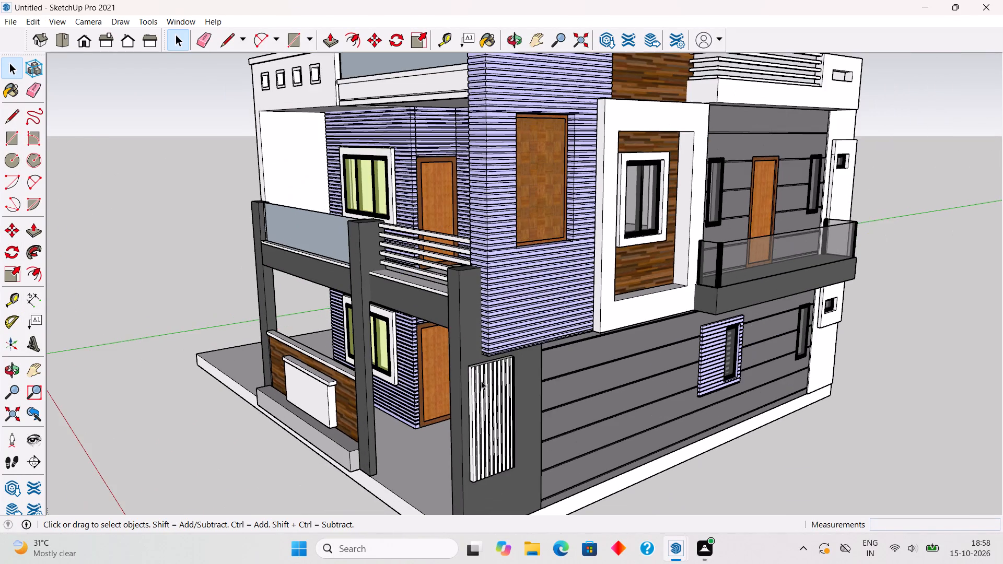
{"action": "middle_click_drag", "start_coordinate": [472, 389], "coordinate": [684, 354]}
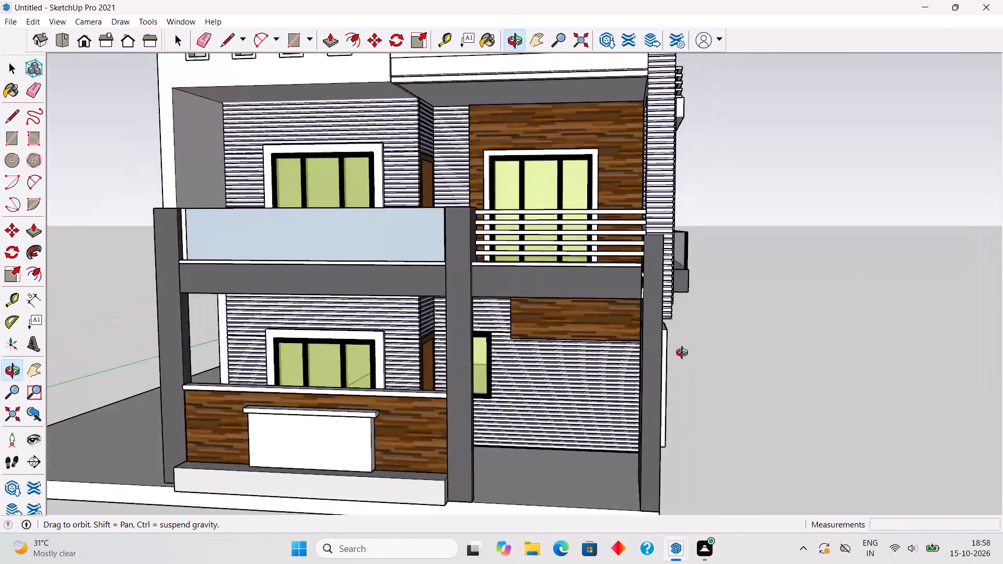
{"action": "middle_click_drag", "start_coordinate": [684, 354], "coordinate": [684, 354]}
{"action": "left_click", "coordinate": [662, 414]}
{"action": "scroll", "coordinate": [661, 437], "scroll_direction": "up", "scroll_amount": 7}
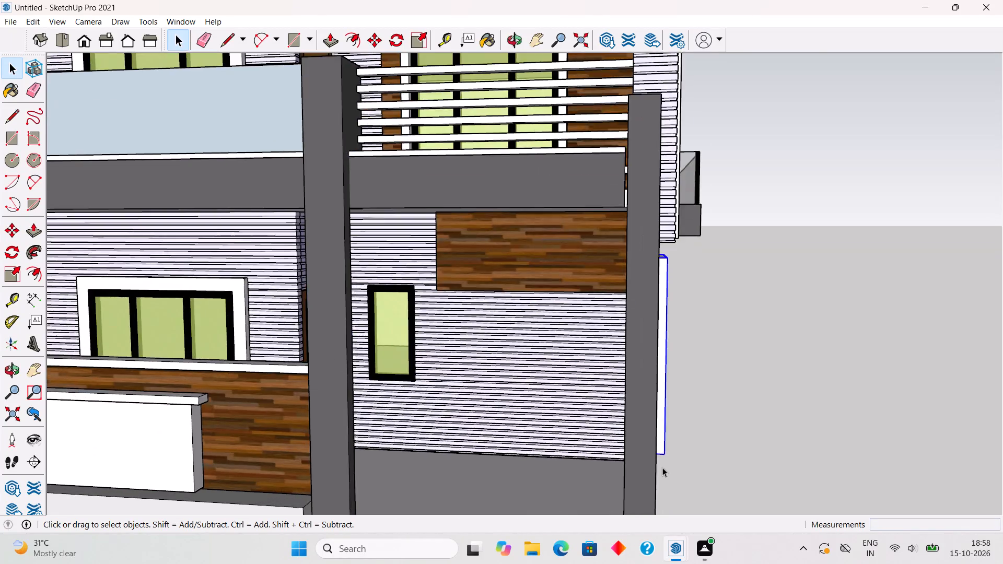
{"action": "scroll", "coordinate": [662, 467], "scroll_direction": "up", "scroll_amount": 3}
{"action": "middle_click_drag", "start_coordinate": [607, 456], "coordinate": [480, 452]}
{"action": "key", "text": "m"}
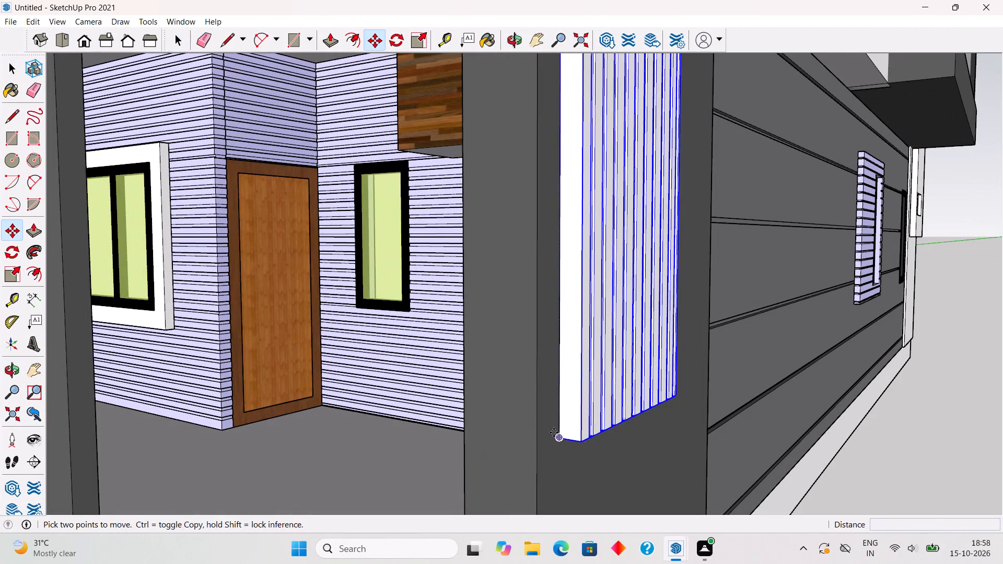
{"action": "left_click", "coordinate": [557, 434]}
{"action": "middle_click_drag", "start_coordinate": [473, 426], "coordinate": [678, 427]}
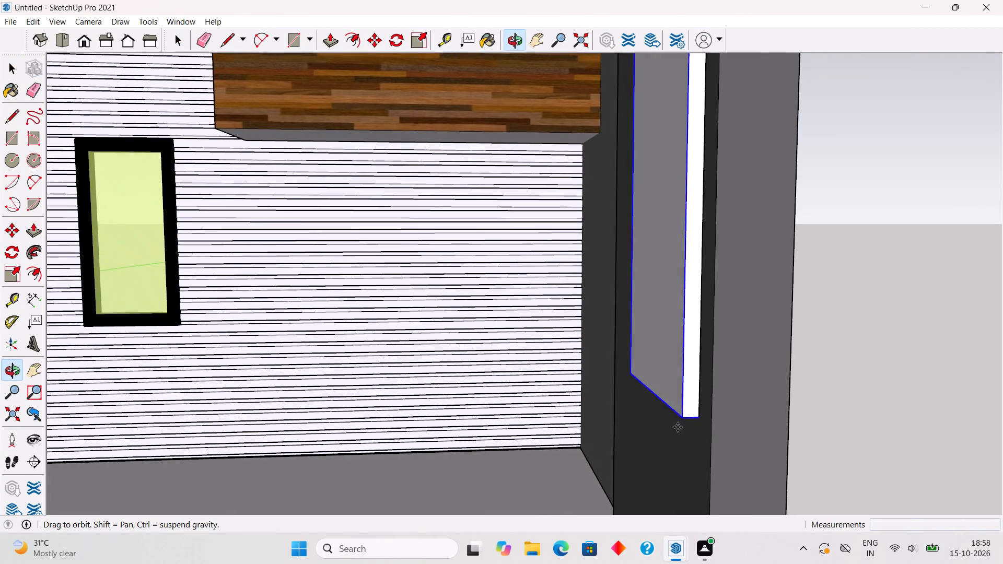
{"action": "middle_click_drag", "start_coordinate": [678, 427], "coordinate": [674, 429]}
{"action": "left_click", "coordinate": [701, 413]}
{"action": "key", "text": "space"}
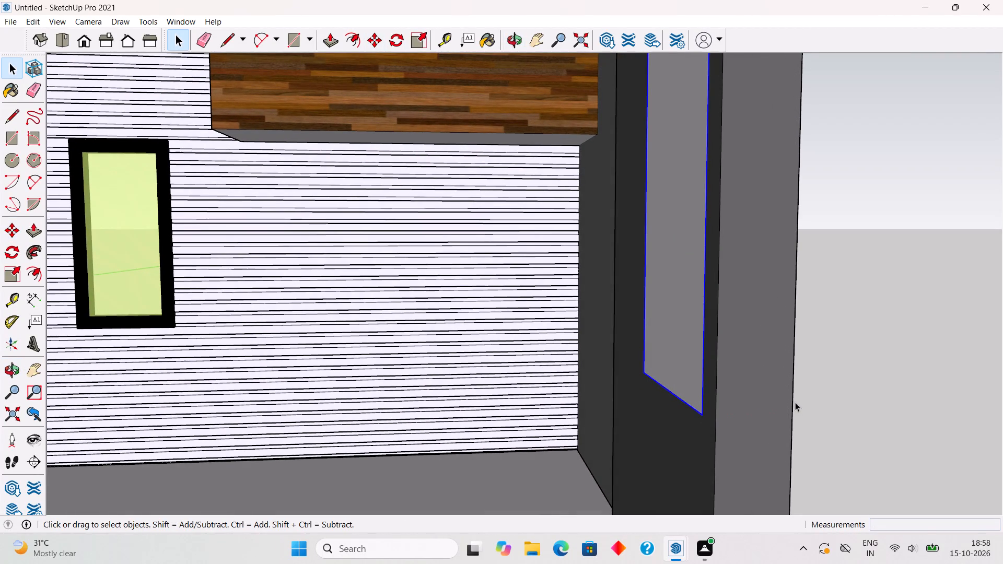
{"action": "left_click", "coordinate": [812, 393]}
Sample Color I01 from the horizontally grooved porch wall and paint the recessed vertical panel with it.
{"action": "middle_click_drag", "start_coordinate": [844, 365], "coordinate": [607, 387]}
{"action": "scroll", "coordinate": [607, 387], "scroll_direction": "down", "scroll_amount": 7}
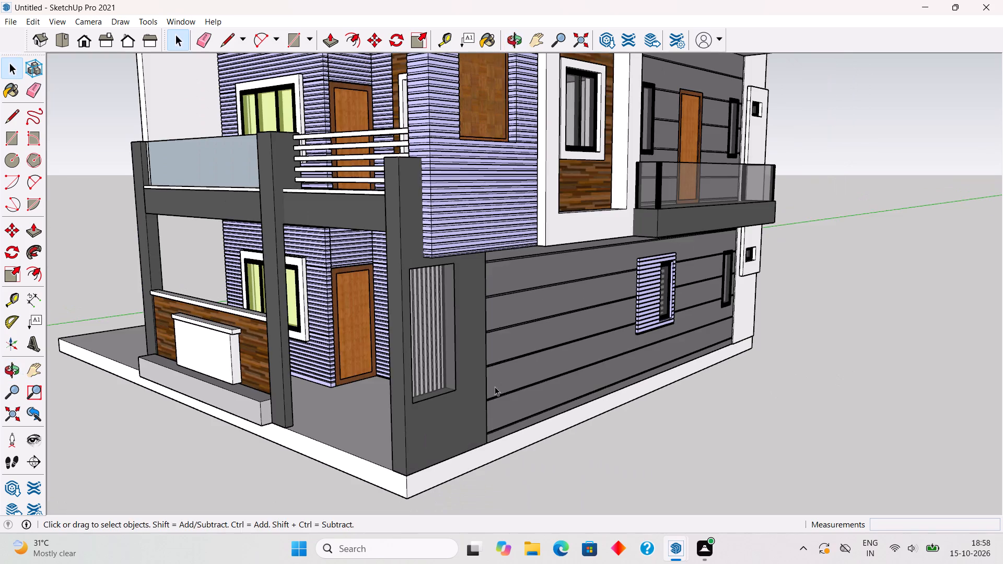
{"action": "middle_click_drag", "start_coordinate": [472, 386], "coordinate": [519, 407]}
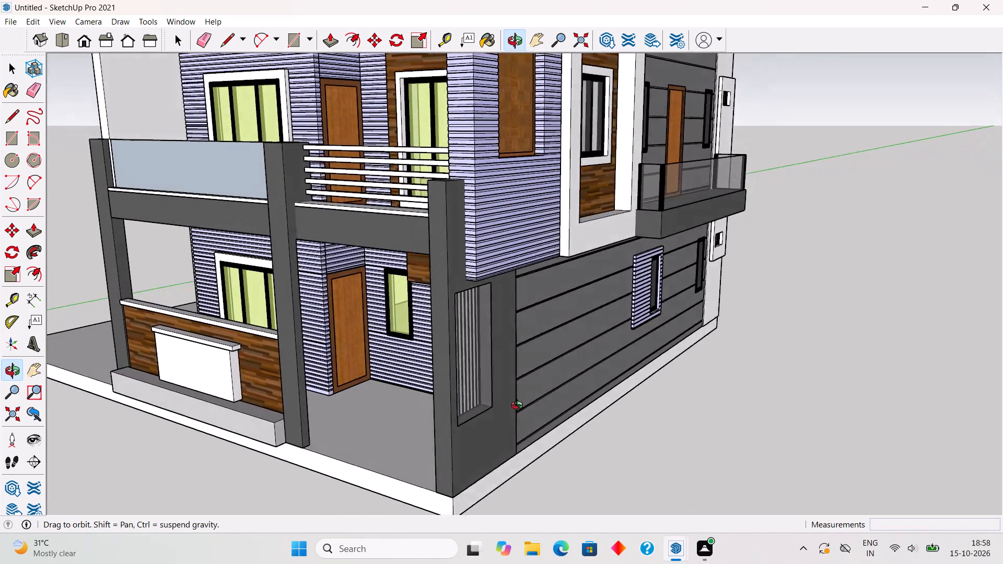
{"action": "middle_click_drag", "start_coordinate": [519, 407], "coordinate": [555, 408]}
{"action": "key", "text": "b"}
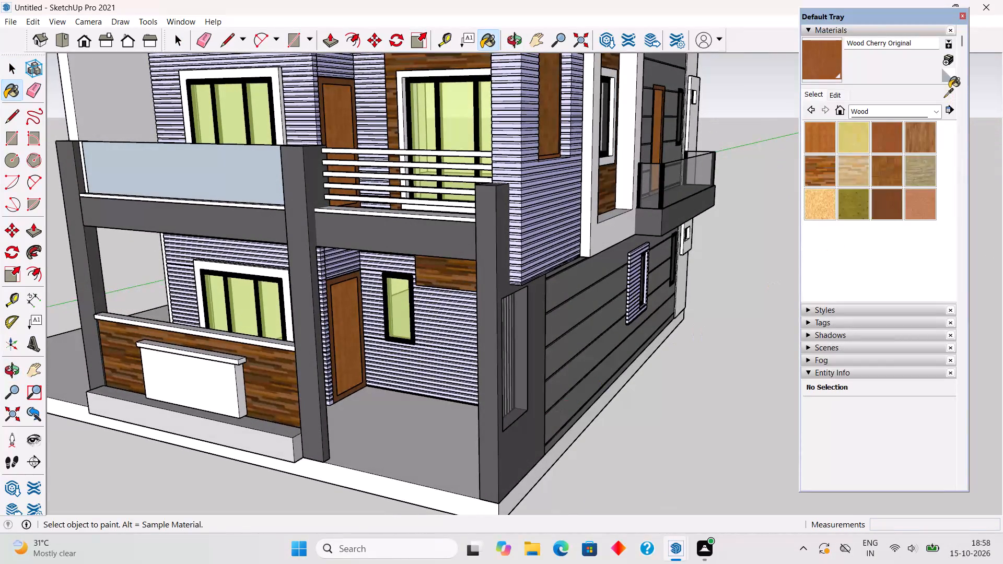
{"action": "left_click", "coordinate": [948, 93]}
{"action": "key", "text": "space"}
{"action": "left_click", "coordinate": [950, 95]}
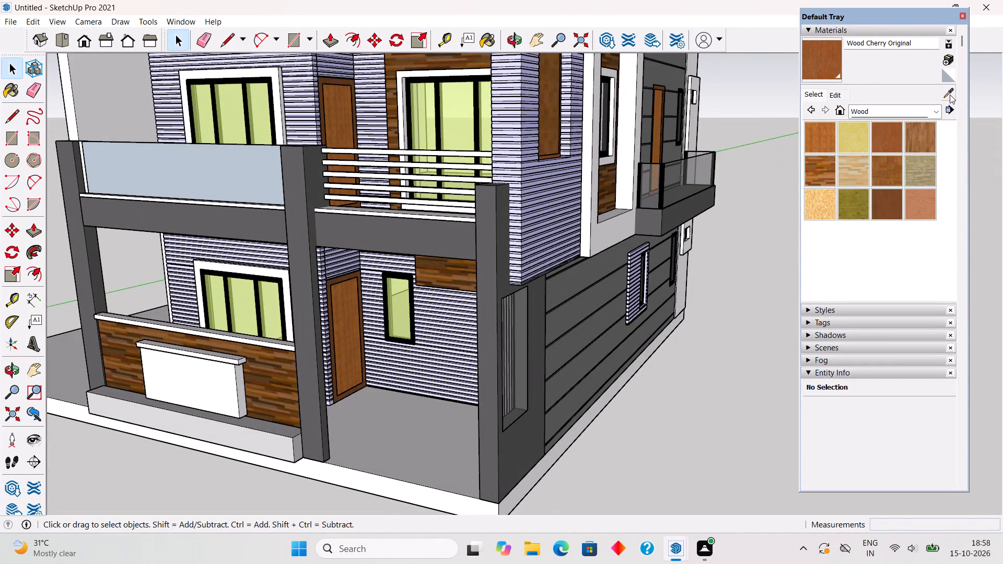
{"action": "middle_click_drag", "start_coordinate": [614, 253], "coordinate": [753, 198]}
{"action": "left_click", "coordinate": [480, 308]}
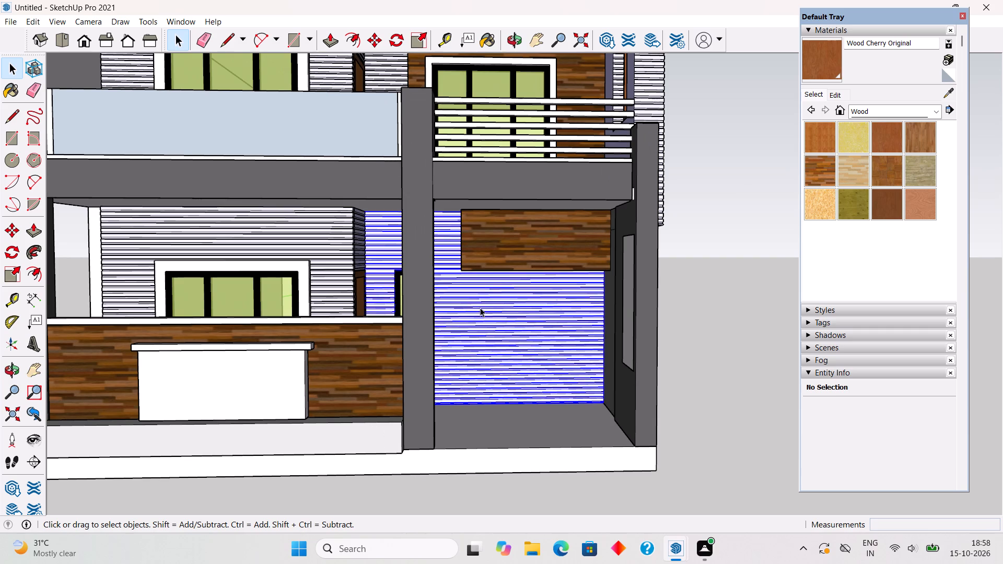
{"action": "left_click", "coordinate": [742, 277]}
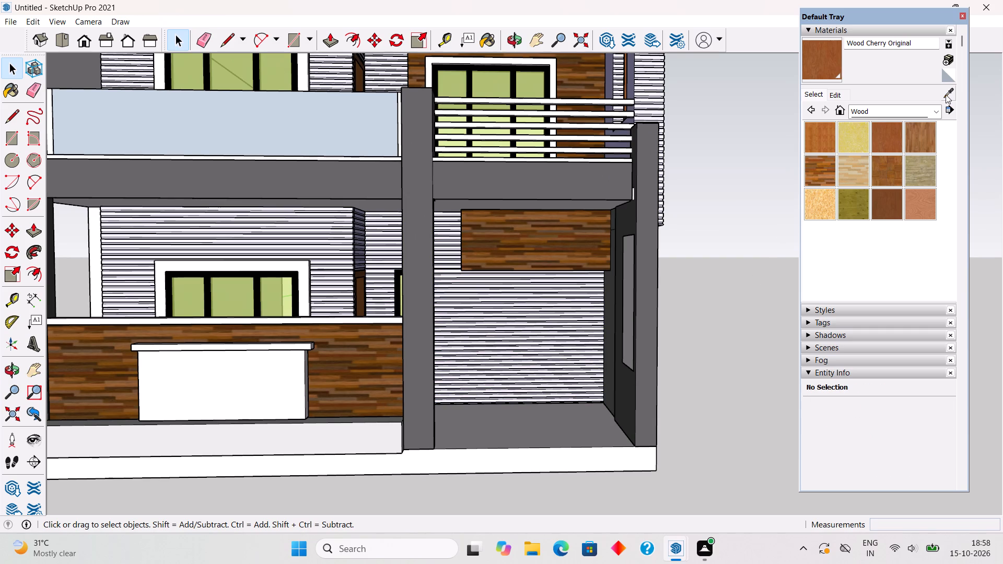
{"action": "left_click", "coordinate": [946, 95]}
{"action": "left_click", "coordinate": [518, 313]}
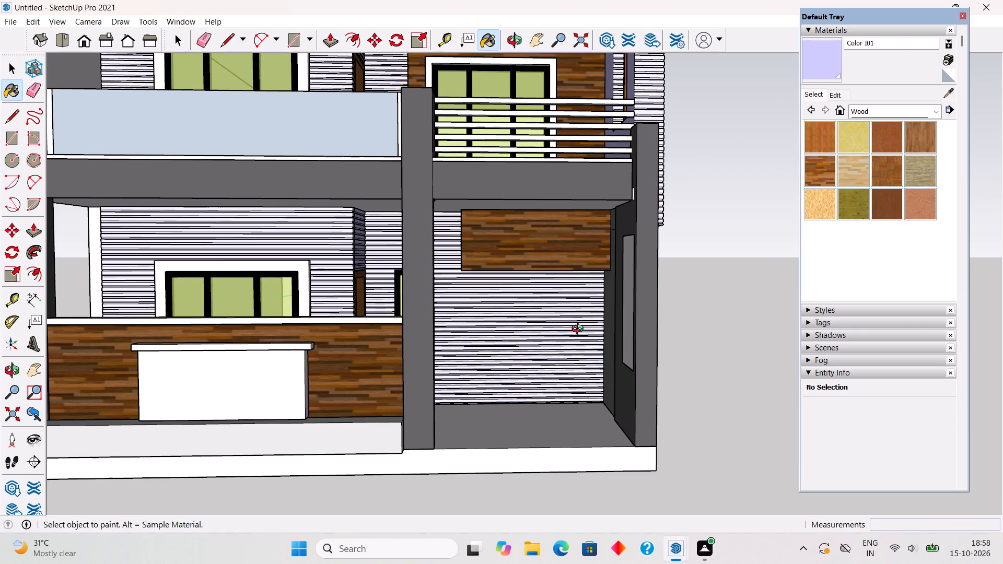
{"action": "middle_click_drag", "start_coordinate": [580, 330], "coordinate": [695, 323]}
{"action": "left_click", "coordinate": [713, 305]}
{"action": "key", "text": "space"}
Delete the separate group covering the grooved panel in the corner wall opening.
{"action": "middle_click_drag", "start_coordinate": [729, 350], "coordinate": [605, 375]}
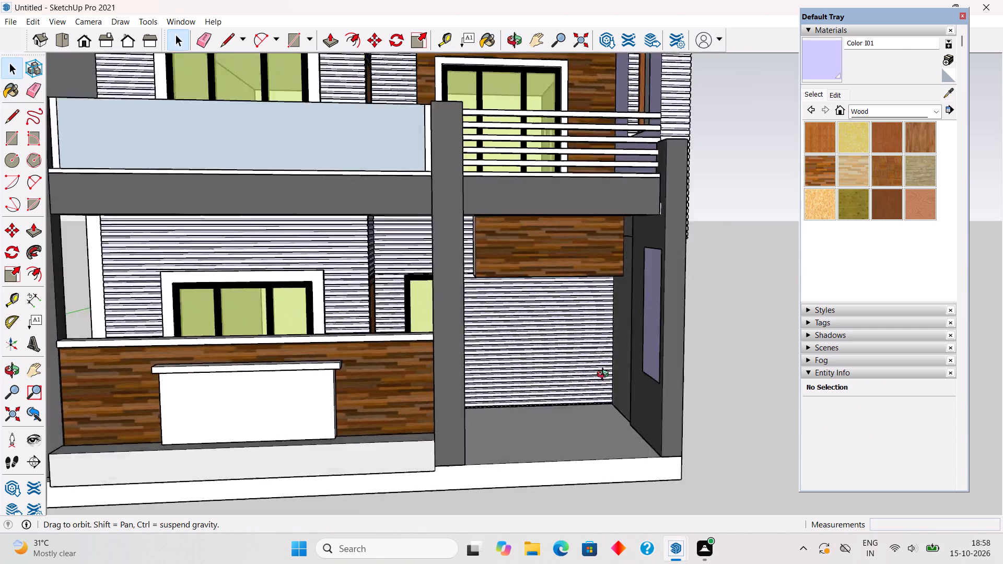
{"action": "middle_click_drag", "start_coordinate": [605, 375], "coordinate": [274, 408]}
{"action": "left_click_drag", "start_coordinate": [298, 376], "coordinate": [276, 406]}
{"action": "scroll", "coordinate": [274, 408], "scroll_direction": "down", "scroll_amount": 8}
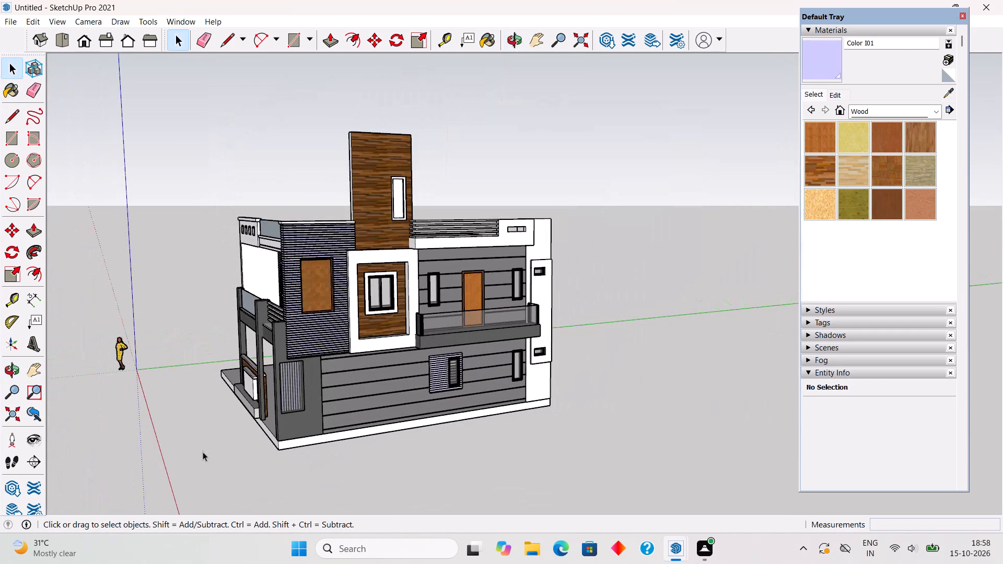
{"action": "scroll", "coordinate": [253, 417], "scroll_direction": "up", "scroll_amount": 13}
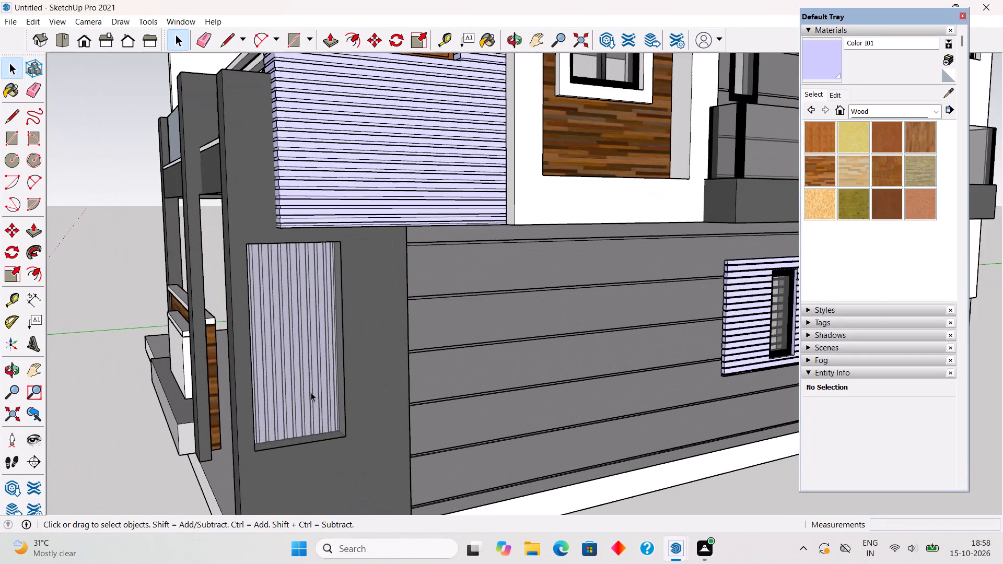
{"action": "left_click", "coordinate": [311, 392]}
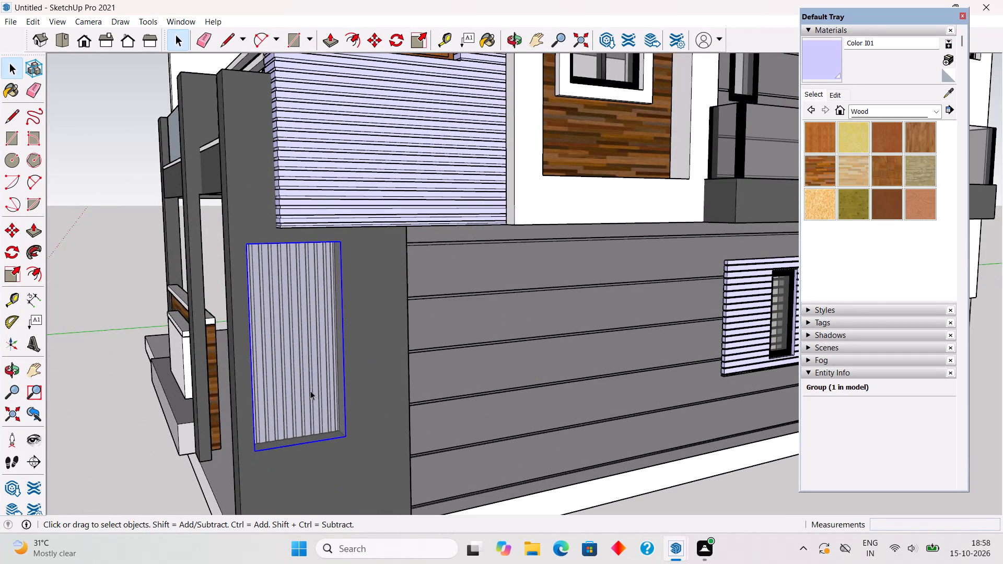
{"action": "key", "text": "Delete"}
Move the grooved panel slightly outward within its recess in the corner wall.
{"action": "scroll", "coordinate": [310, 415], "scroll_direction": "up", "scroll_amount": 8}
{"action": "left_click", "coordinate": [360, 413]}
{"action": "scroll", "coordinate": [360, 429], "scroll_direction": "up", "scroll_amount": 3}
{"action": "key", "text": "m"}
{"action": "left_click", "coordinate": [371, 445]}
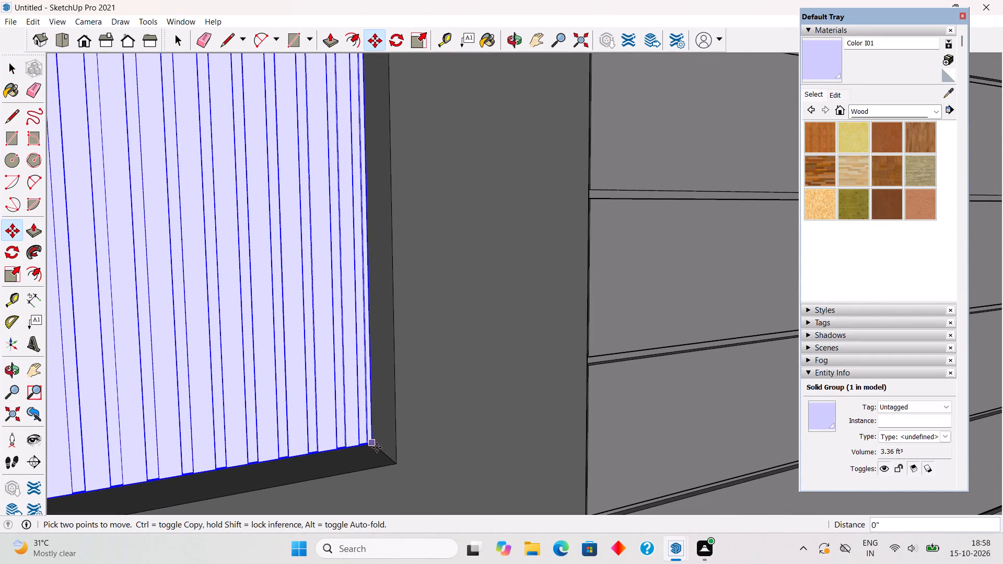
{"action": "left_click", "coordinate": [382, 451]}
{"action": "key", "text": "space"}
{"action": "scroll", "coordinate": [382, 451], "scroll_direction": "down", "scroll_amount": 8}
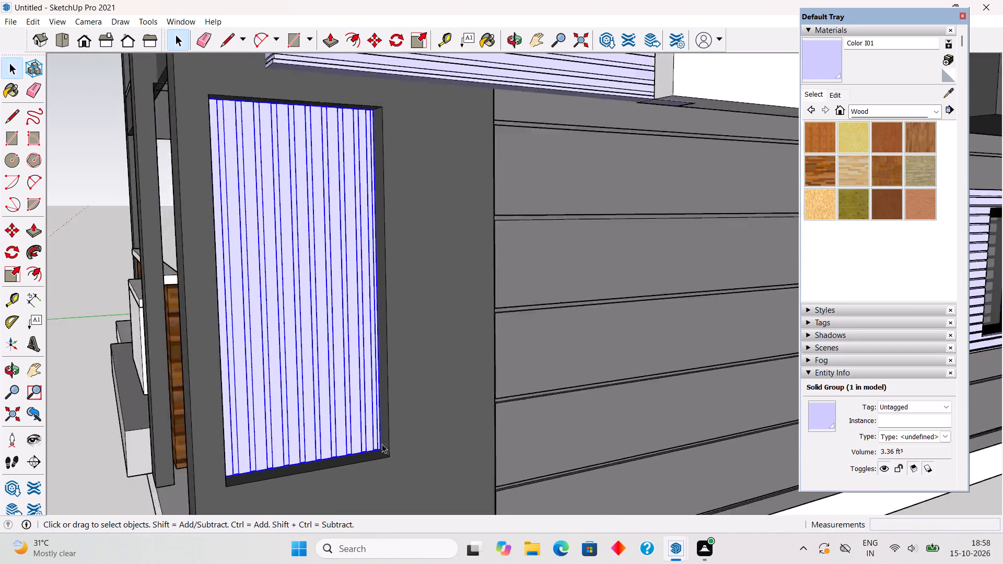
{"action": "scroll", "coordinate": [382, 444], "scroll_direction": "down", "scroll_amount": 15}
{"action": "left_click", "coordinate": [264, 459]}
Examine the whole house from the side, the front and above.
{"action": "scroll", "coordinate": [309, 460], "scroll_direction": "up", "scroll_amount": 4}
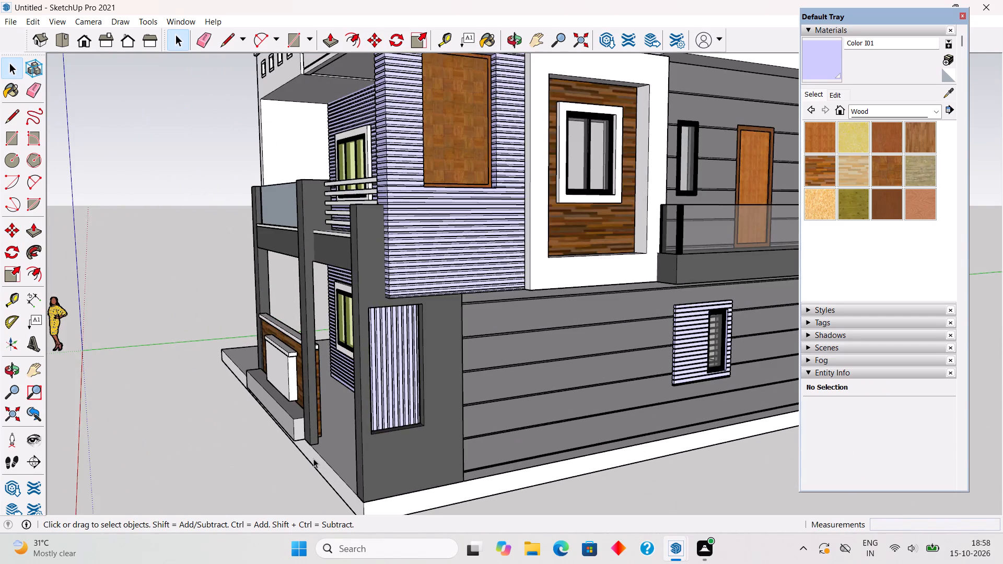
{"action": "scroll", "coordinate": [314, 459], "scroll_direction": "up", "scroll_amount": 3}
{"action": "scroll", "coordinate": [314, 459], "scroll_direction": "down", "scroll_amount": 7}
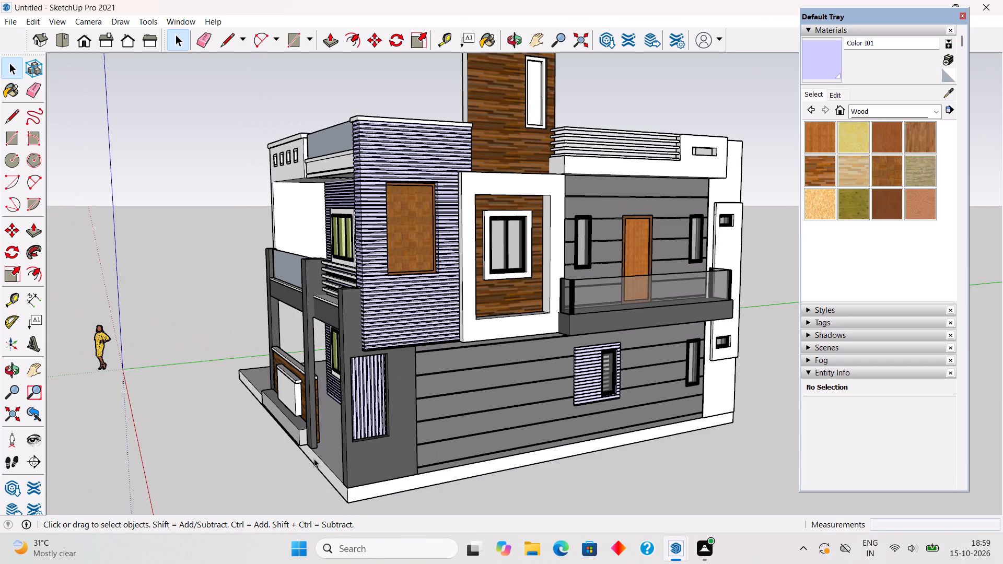
{"action": "scroll", "coordinate": [314, 459], "scroll_direction": "down", "scroll_amount": 4}
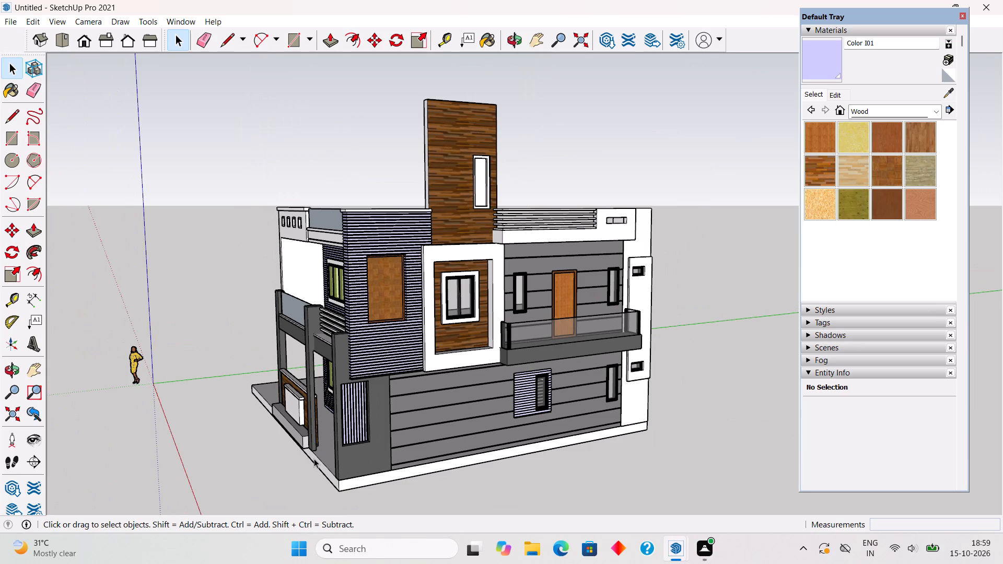
{"action": "scroll", "coordinate": [314, 459], "scroll_direction": "down", "scroll_amount": 3}
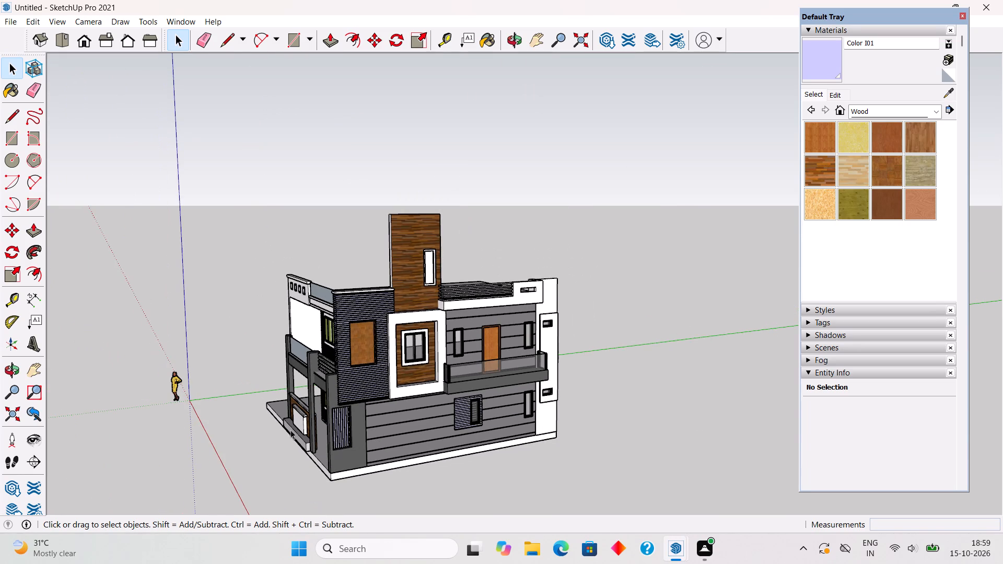
{"action": "middle_click_drag", "start_coordinate": [307, 448], "coordinate": [632, 472]}
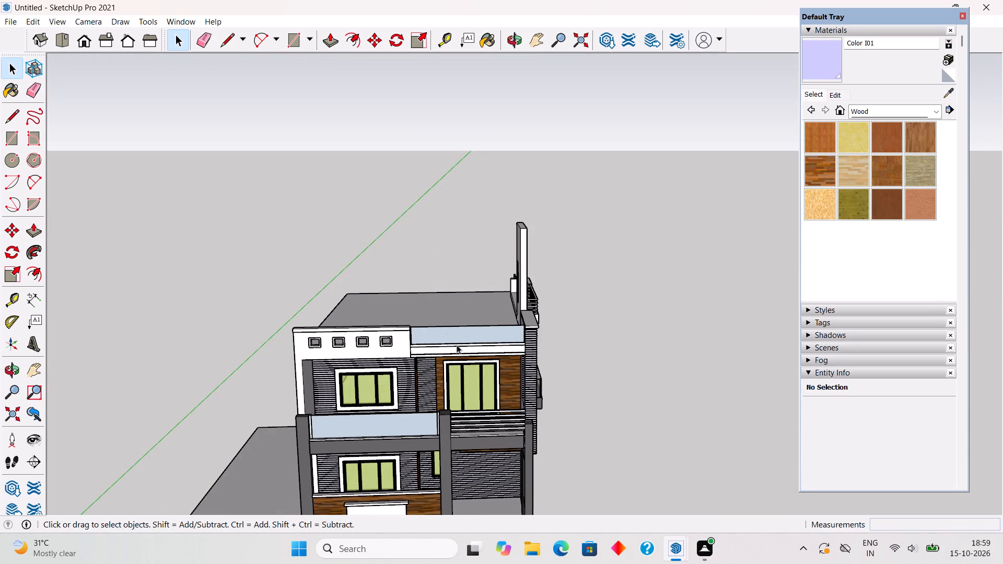
{"action": "middle_click_drag", "start_coordinate": [451, 359], "coordinate": [527, 455]}
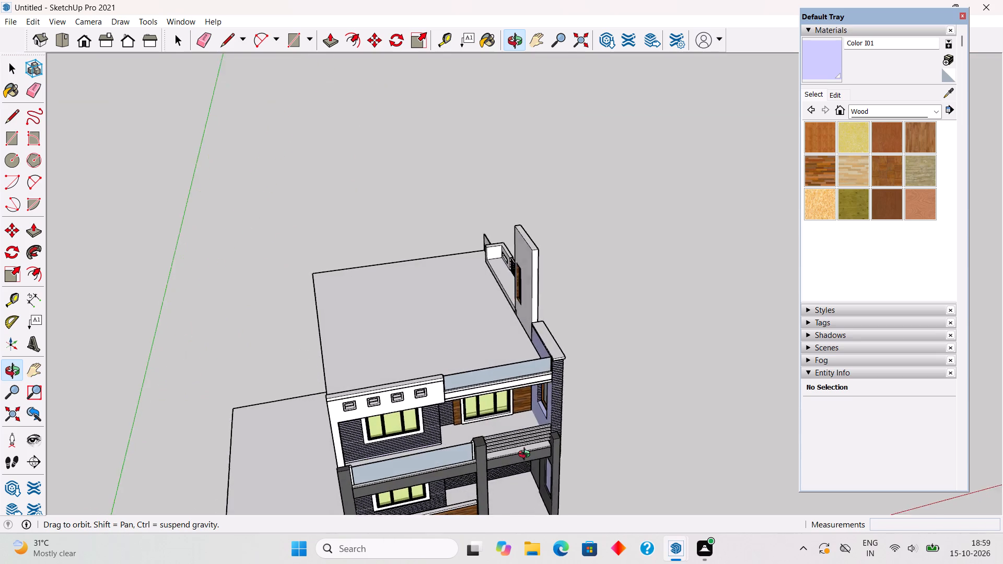
{"action": "middle_click_drag", "start_coordinate": [527, 455], "coordinate": [571, 485]}
{"action": "middle_click_drag", "start_coordinate": [347, 411], "coordinate": [633, 303]}
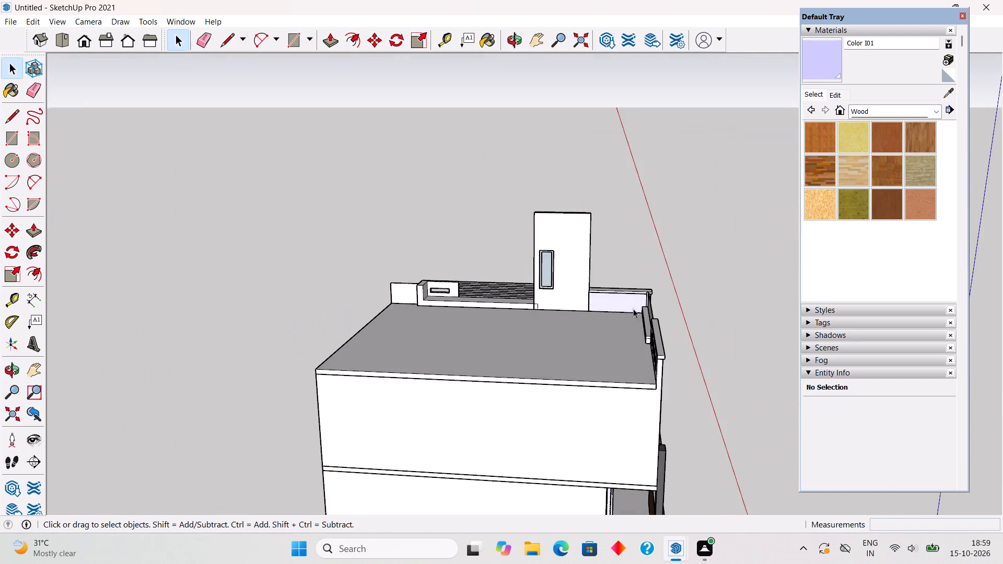
Place a guide 9" in from the long roof edge opposite the wood-clad tower.
{"action": "scroll", "coordinate": [570, 255], "scroll_direction": "up", "scroll_amount": 1}
{"action": "scroll", "coordinate": [570, 254], "scroll_direction": "down", "scroll_amount": 5}
{"action": "middle_click_drag", "start_coordinate": [561, 293], "coordinate": [567, 414]}
{"action": "scroll", "coordinate": [562, 372], "scroll_direction": "up", "scroll_amount": 4}
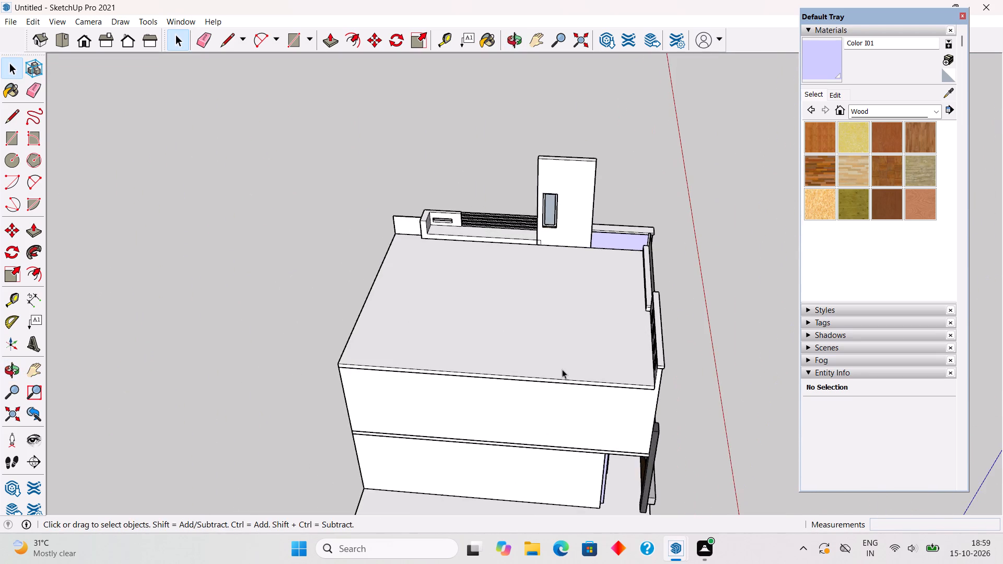
{"action": "middle_click_drag", "start_coordinate": [566, 382], "coordinate": [568, 420]}
{"action": "scroll", "coordinate": [601, 427], "scroll_direction": "up", "scroll_amount": 5}
{"action": "middle_click_drag", "start_coordinate": [631, 389], "coordinate": [630, 463]}
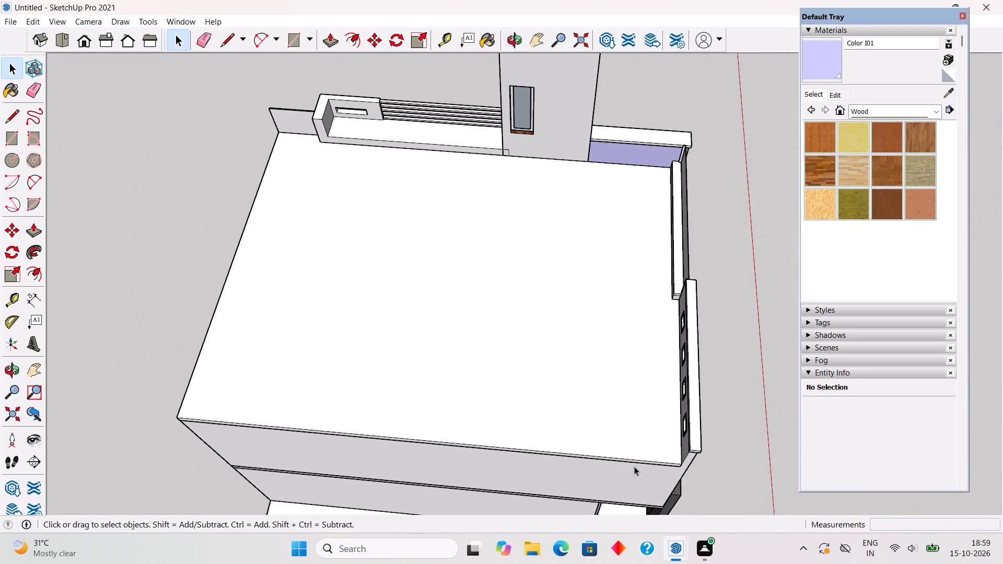
{"action": "scroll", "coordinate": [635, 466], "scroll_direction": "up", "scroll_amount": 1}
{"action": "key", "text": "t"}
{"action": "left_click", "coordinate": [631, 460]}
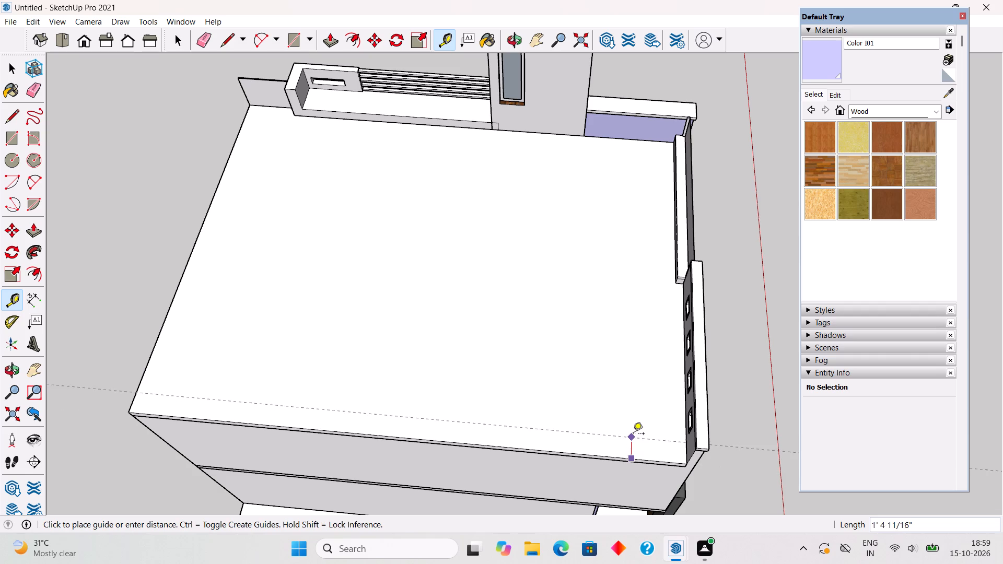
{"action": "type", "text": "9\""}
{"action": "key", "text": "Return"}
{"action": "key", "text": "space"}
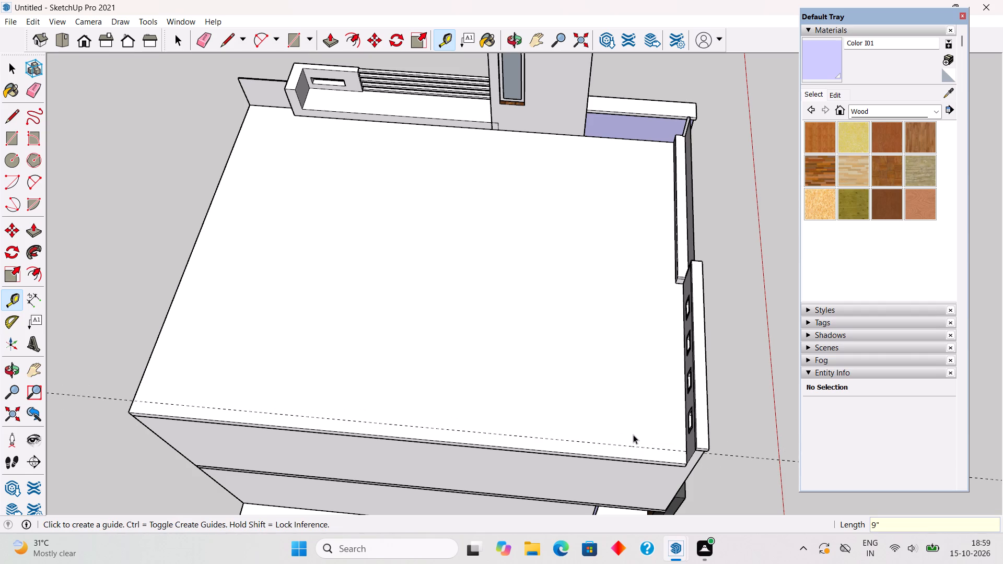
Draw a 9" × 33' 4" rectangle on the roof between the guide and the roof edge.
{"action": "key", "text": "r"}
{"action": "left_click", "coordinate": [133, 402]}
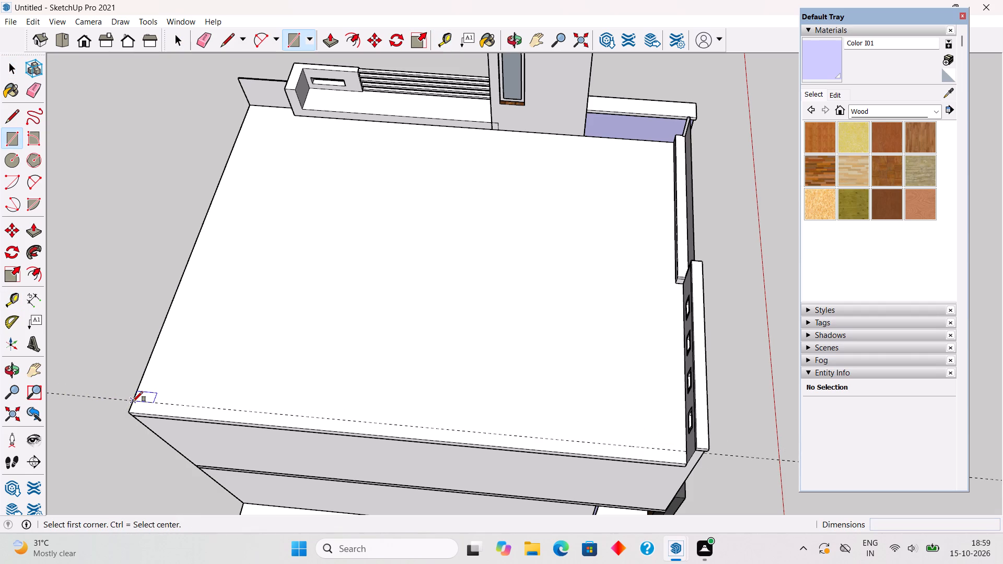
{"action": "left_click", "coordinate": [684, 461]}
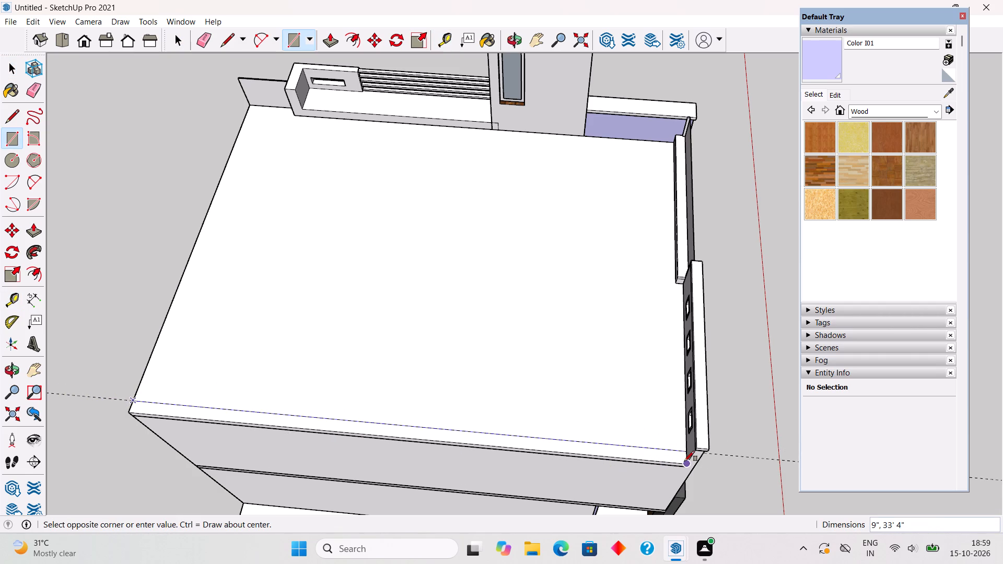
Pull the roof-edge rectangle up 2' 6" into a parapet wall and make it a group.
{"action": "key", "text": "p"}
{"action": "left_click", "coordinate": [675, 457]}
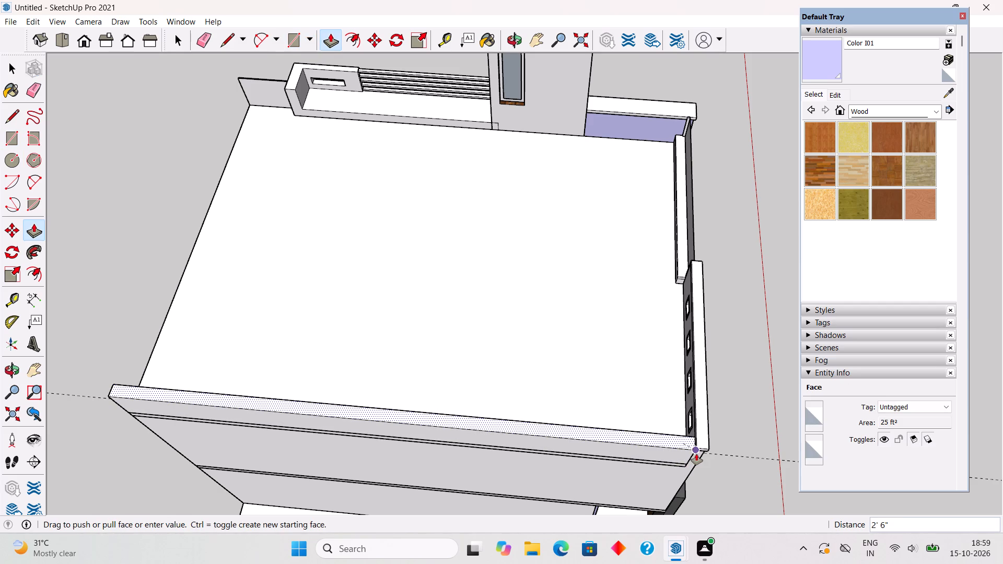
{"action": "left_click", "coordinate": [696, 454]}
{"action": "key", "text": "space"}
{"action": "triple_click", "coordinate": [667, 455]}
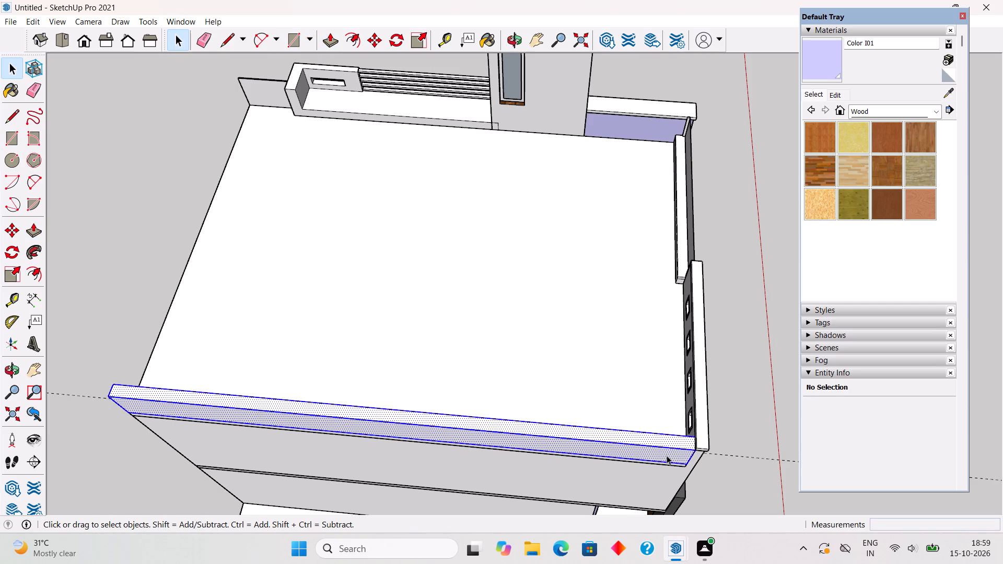
{"action": "right_click", "coordinate": [667, 455]}
{"action": "left_click", "coordinate": [702, 367]}
{"action": "left_click", "coordinate": [731, 367]}
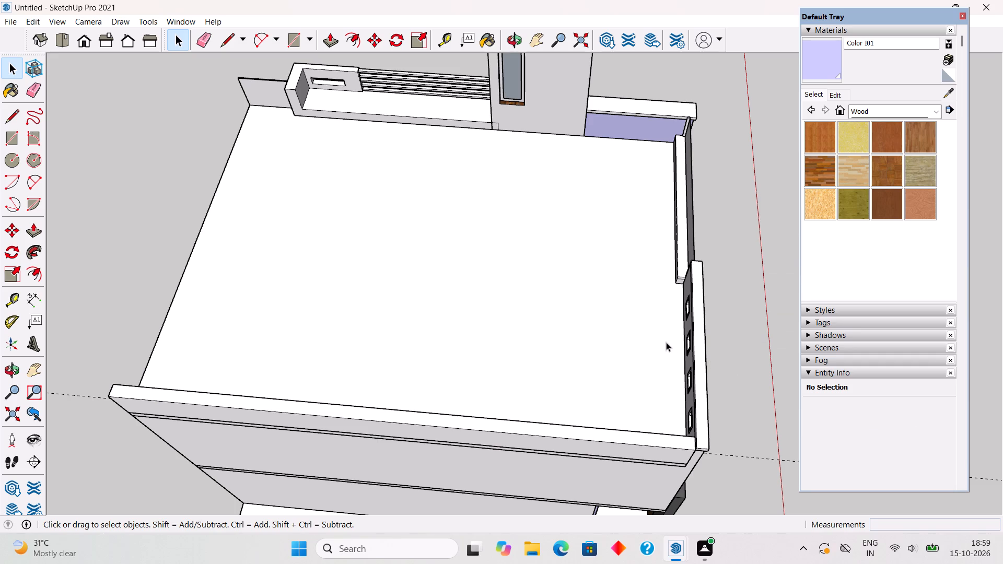
Place a vertical guide on the outer side wall from its corner edge, aligned with the ground-floor wall's edge below.
{"action": "middle_click_drag", "start_coordinate": [637, 359], "coordinate": [457, 360]}
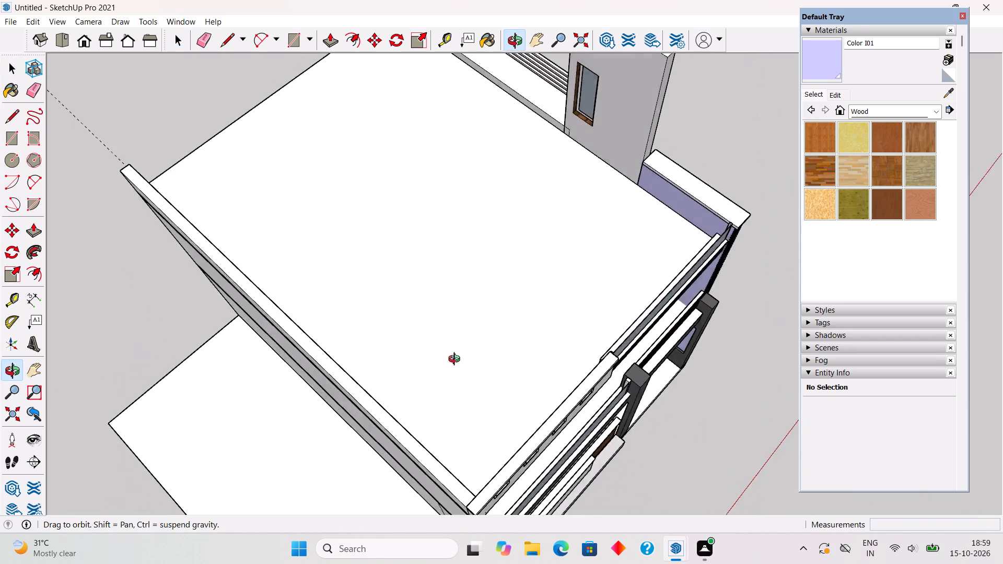
{"action": "middle_click_drag", "start_coordinate": [457, 360], "coordinate": [673, 314]}
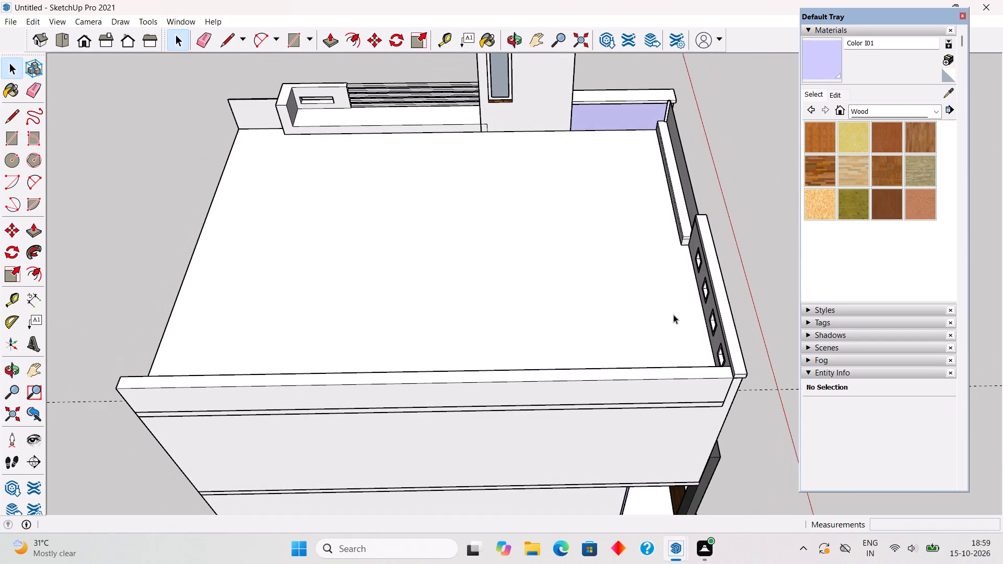
{"action": "middle_click_drag", "start_coordinate": [656, 408], "coordinate": [629, 361]}
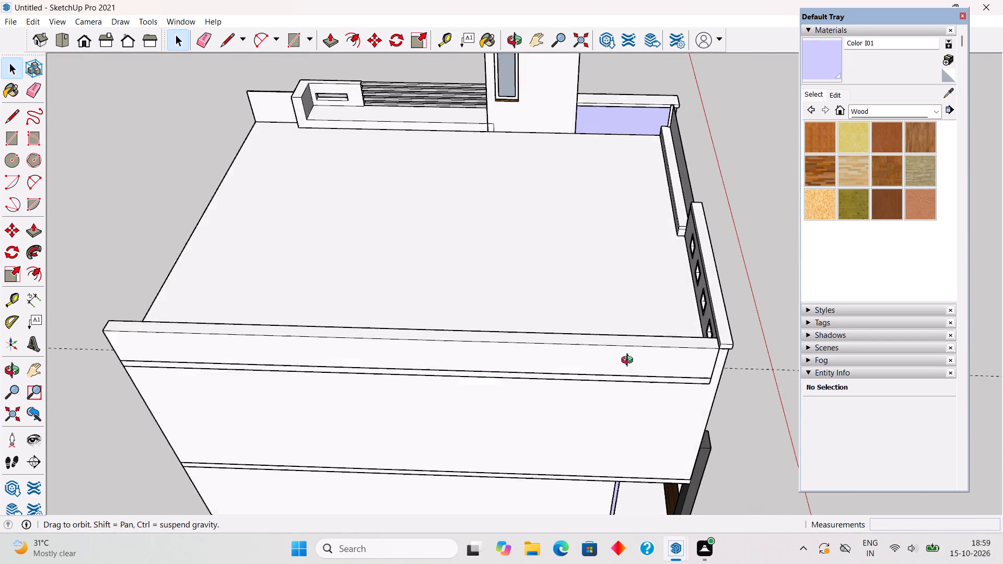
{"action": "middle_click_drag", "start_coordinate": [629, 361], "coordinate": [638, 268]}
{"action": "key", "text": "t"}
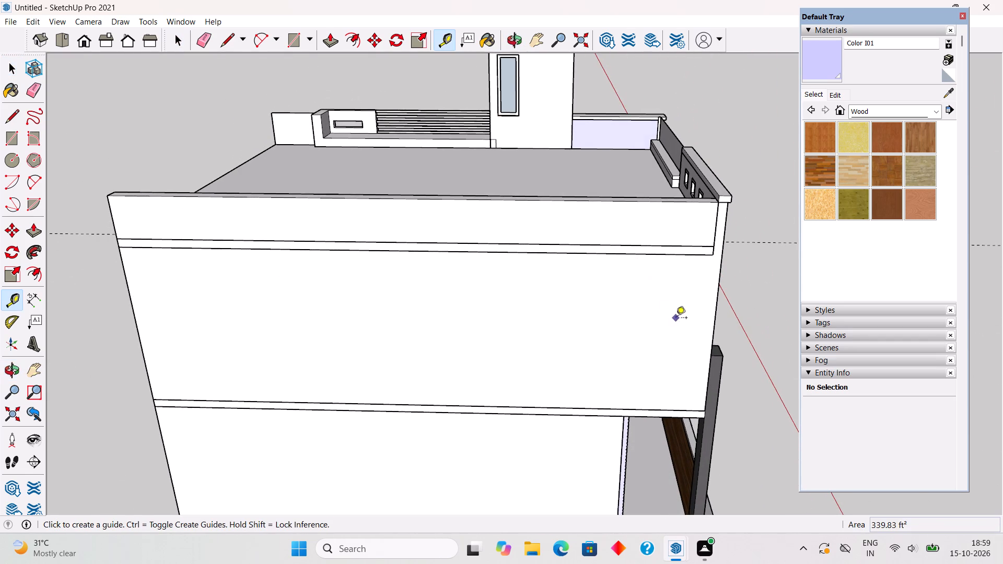
{"action": "scroll", "coordinate": [694, 331], "scroll_direction": "up", "scroll_amount": 4}
{"action": "left_click", "coordinate": [716, 346]}
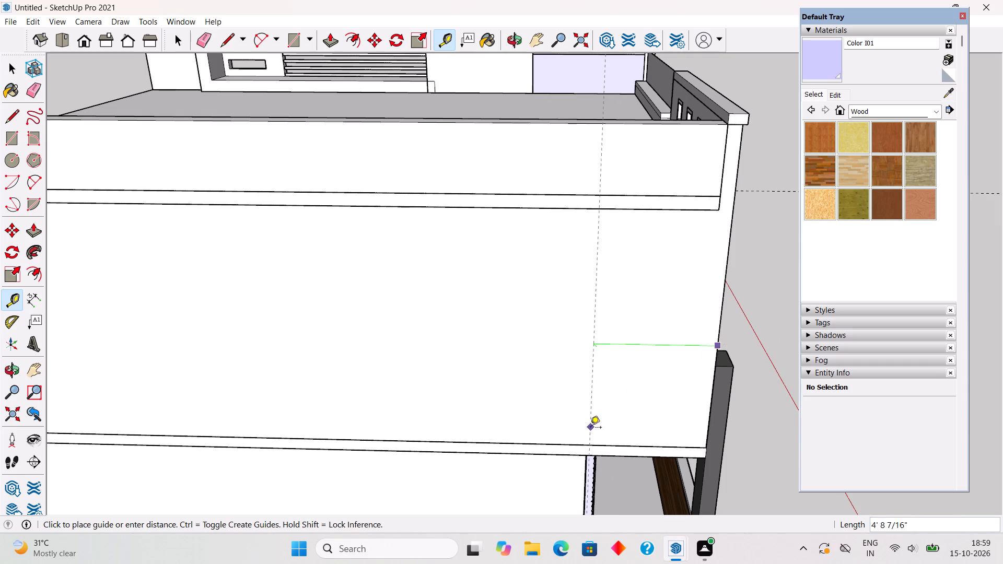
{"action": "left_click", "coordinate": [586, 463]}
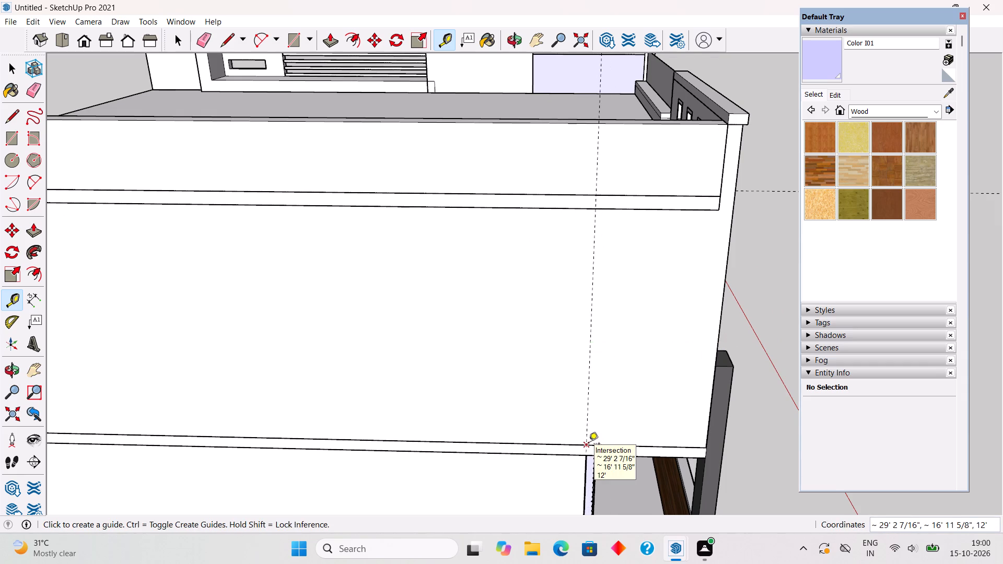
Place a guide across the new parapet's top through the point where the vertical guide meets its outer edge.
{"action": "scroll", "coordinate": [574, 327], "scroll_direction": "down", "scroll_amount": 1}
{"action": "middle_click_drag", "start_coordinate": [567, 327], "coordinate": [592, 506]}
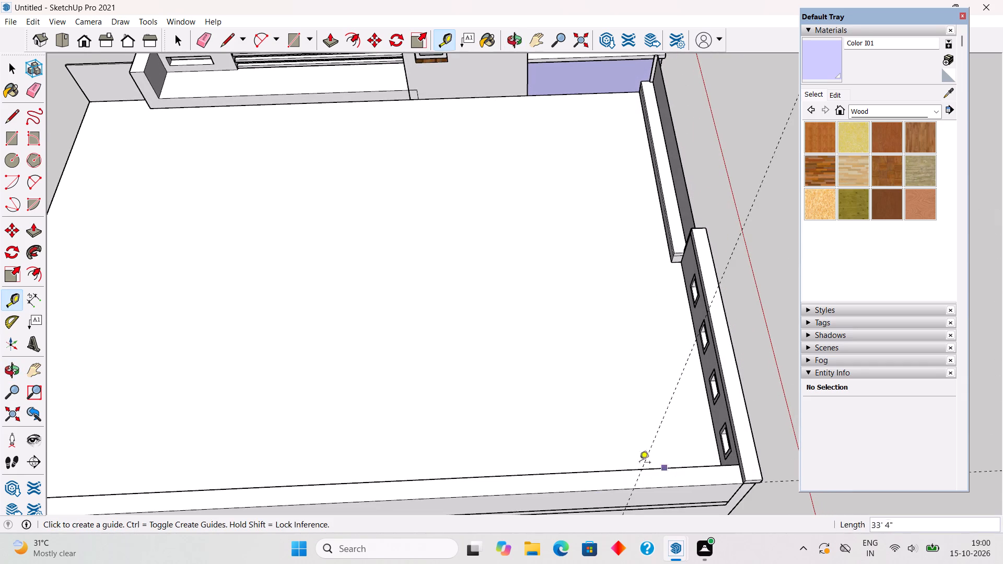
{"action": "middle_click_drag", "start_coordinate": [632, 461], "coordinate": [588, 448]}
{"action": "scroll", "coordinate": [648, 482], "scroll_direction": "up", "scroll_amount": 8}
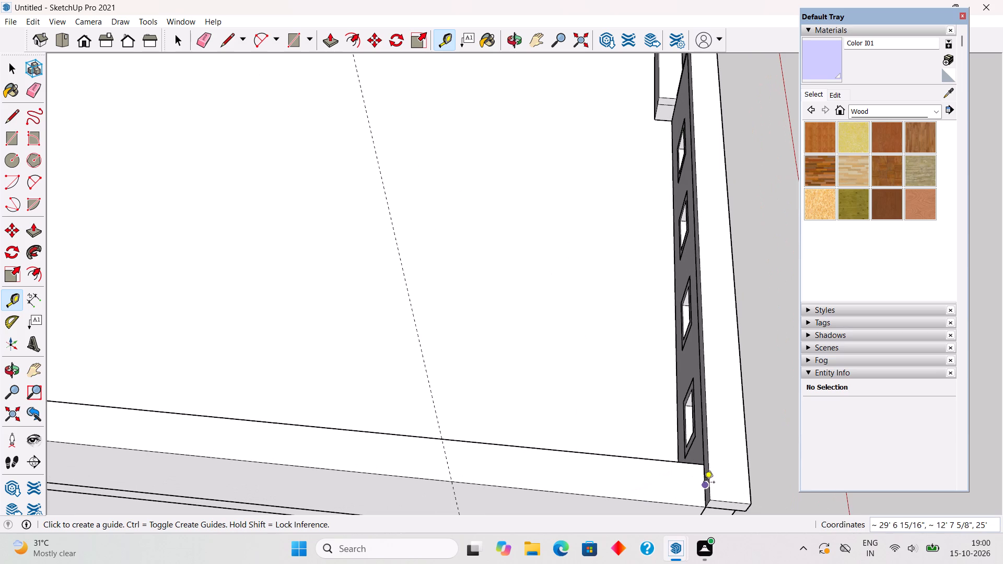
{"action": "scroll", "coordinate": [702, 486], "scroll_direction": "up", "scroll_amount": 6}
{"action": "left_click", "coordinate": [705, 466]}
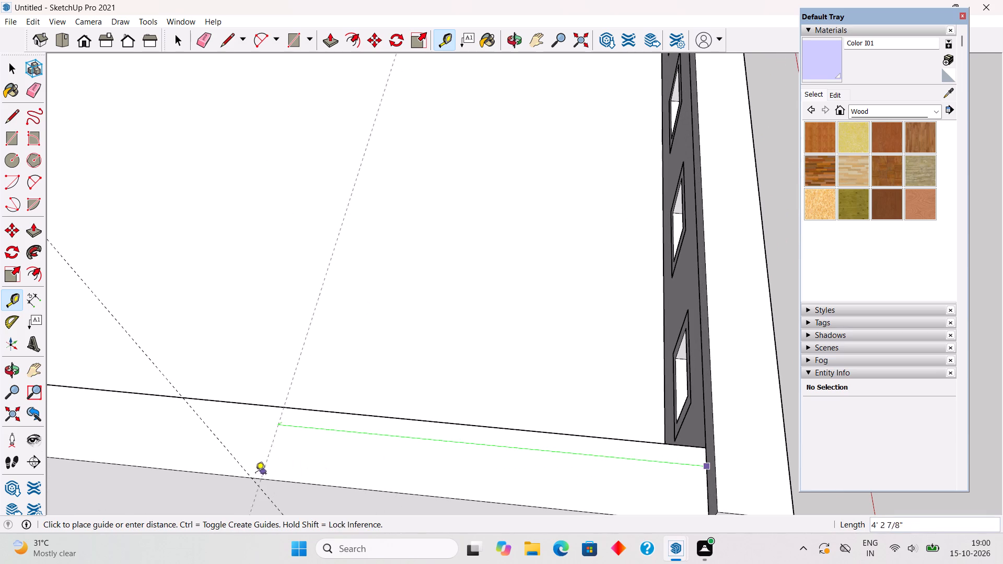
{"action": "left_click", "coordinate": [252, 477]}
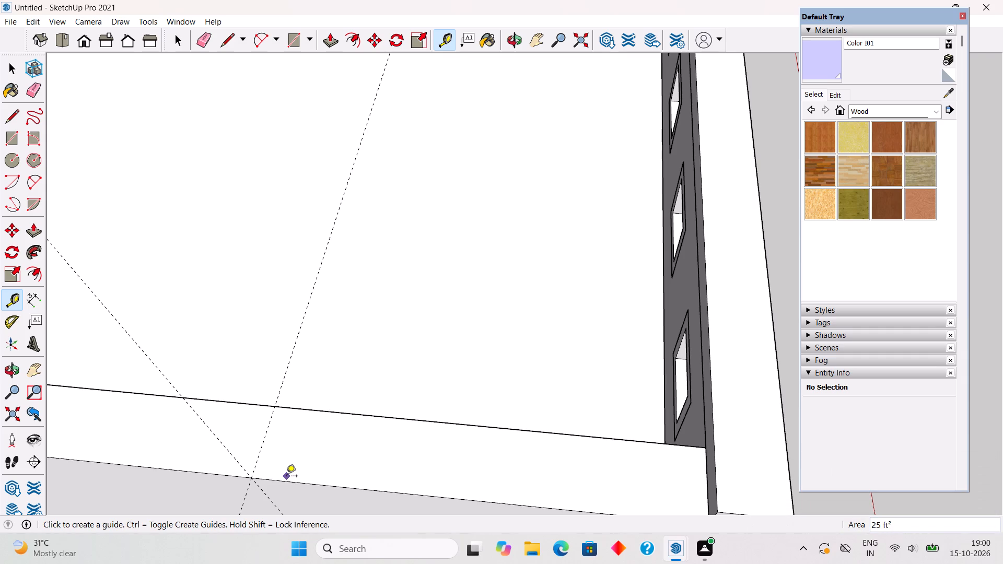
Place a second guide across the parapet 3' from the first, on the side away from the corner.
{"action": "scroll", "coordinate": [286, 477], "scroll_direction": "down", "scroll_amount": 3}
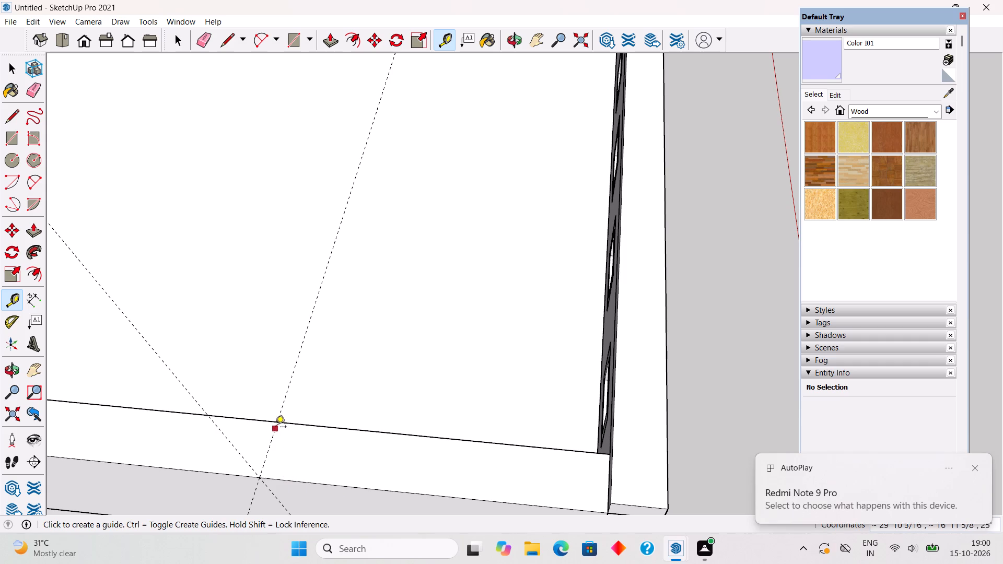
{"action": "middle_click_drag", "start_coordinate": [358, 399], "coordinate": [542, 328]}
{"action": "scroll", "coordinate": [542, 328], "scroll_direction": "down", "scroll_amount": 3}
{"action": "scroll", "coordinate": [539, 384], "scroll_direction": "up", "scroll_amount": 3}
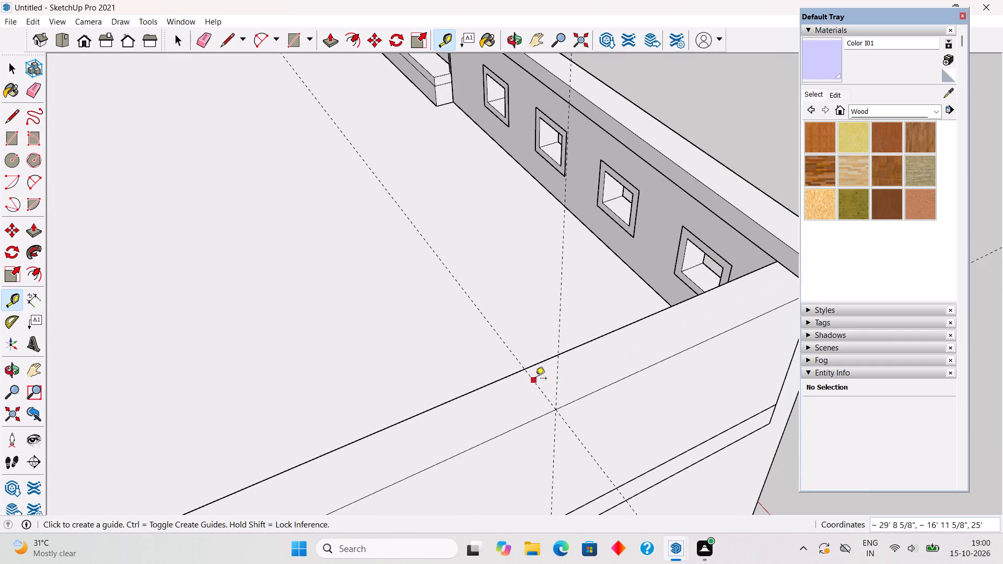
{"action": "left_click", "coordinate": [535, 379]}
{"action": "scroll", "coordinate": [453, 429], "scroll_direction": "down", "scroll_amount": 18}
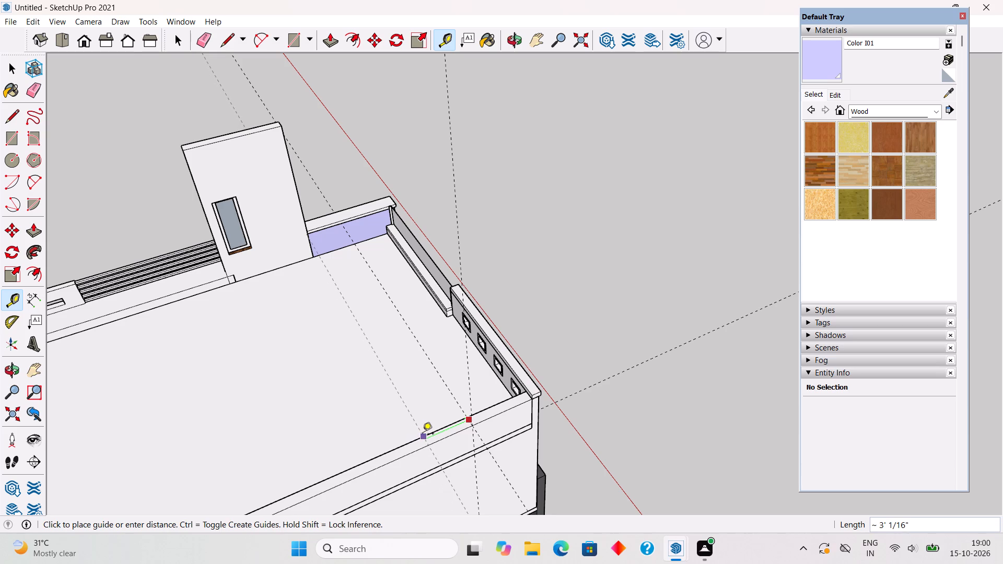
{"action": "type", "text": "3'"}
{"action": "key", "text": "Return"}
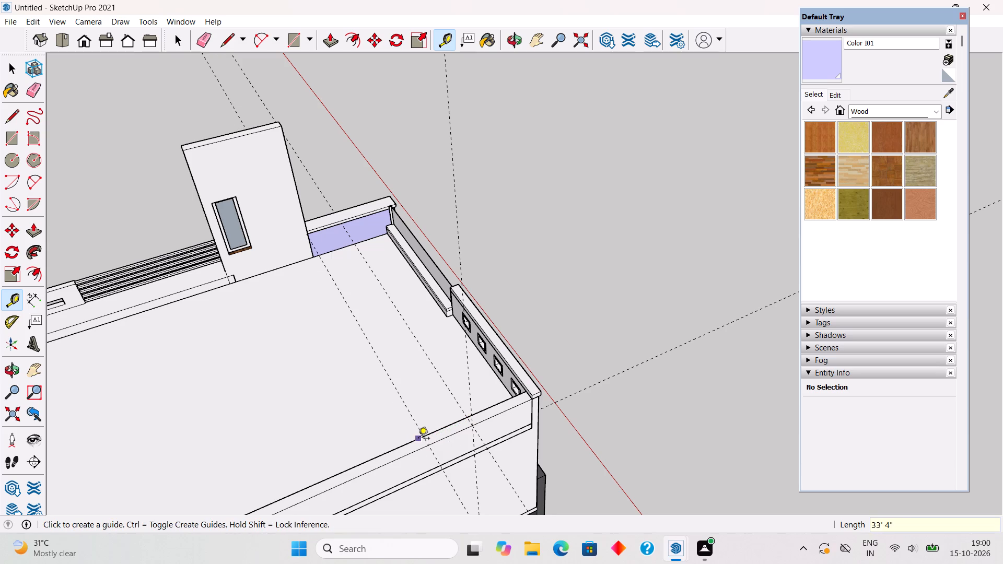
{"action": "scroll", "coordinate": [418, 439], "scroll_direction": "up", "scroll_amount": 4}
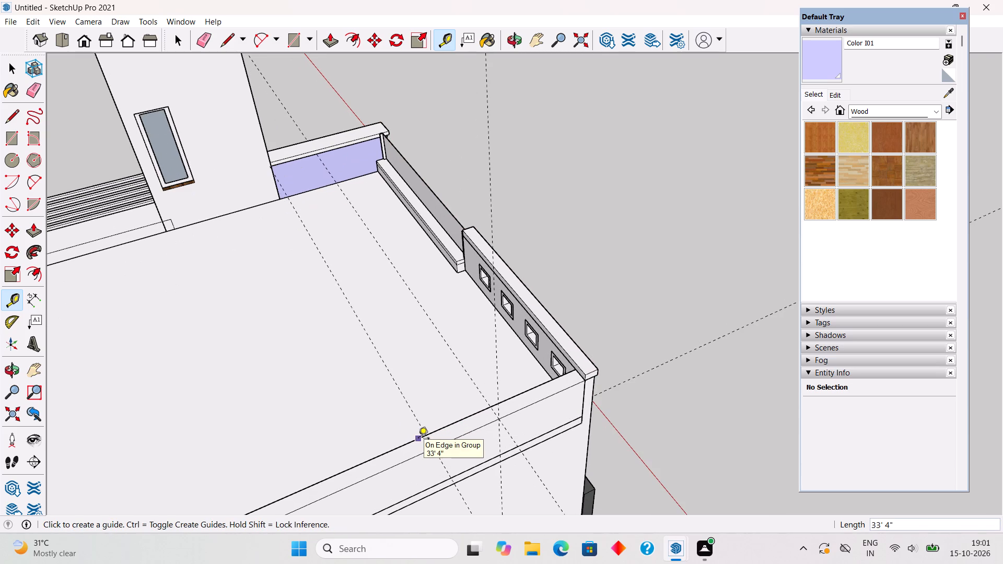
{"action": "key", "text": "space"}
Place a third guide across the parapet 2' beyond the second, farther away from the corner.
{"action": "scroll", "coordinate": [444, 217], "scroll_direction": "down", "scroll_amount": 5}
{"action": "middle_click_drag", "start_coordinate": [453, 262], "coordinate": [476, 359]}
{"action": "scroll", "coordinate": [472, 445], "scroll_direction": "up", "scroll_amount": 3}
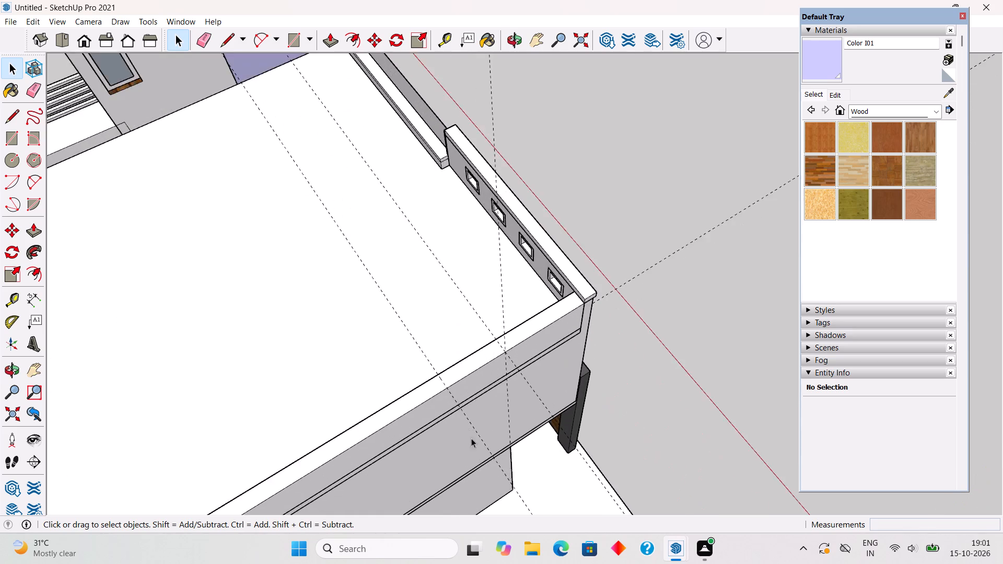
{"action": "scroll", "coordinate": [471, 438], "scroll_direction": "up", "scroll_amount": 6}
{"action": "middle_click_drag", "start_coordinate": [494, 343], "coordinate": [499, 369]}
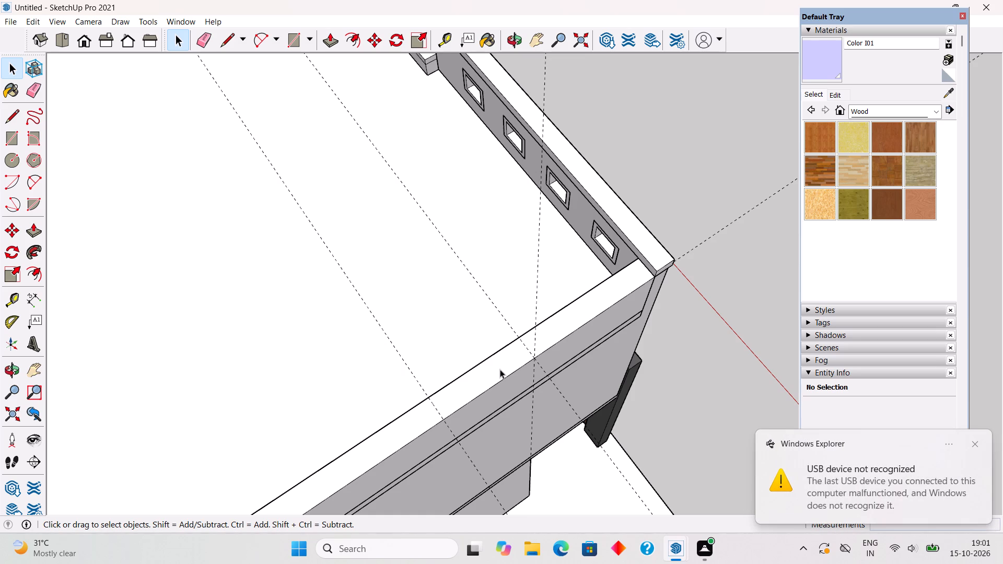
{"action": "key", "text": "t"}
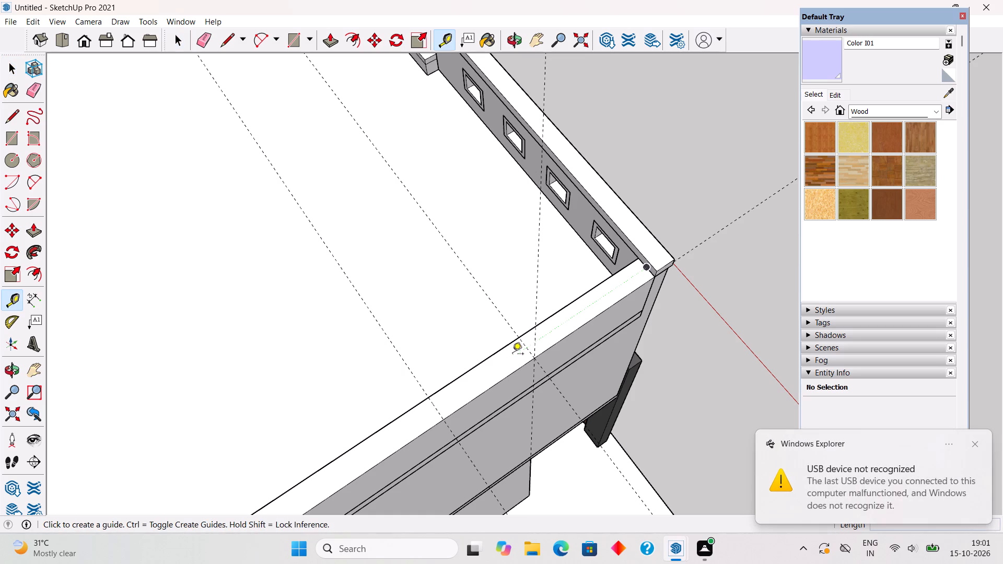
{"action": "left_click", "coordinate": [439, 416]}
{"action": "type", "text": "2'"}
{"action": "key", "text": "Return"}
{"action": "key", "text": "space"}
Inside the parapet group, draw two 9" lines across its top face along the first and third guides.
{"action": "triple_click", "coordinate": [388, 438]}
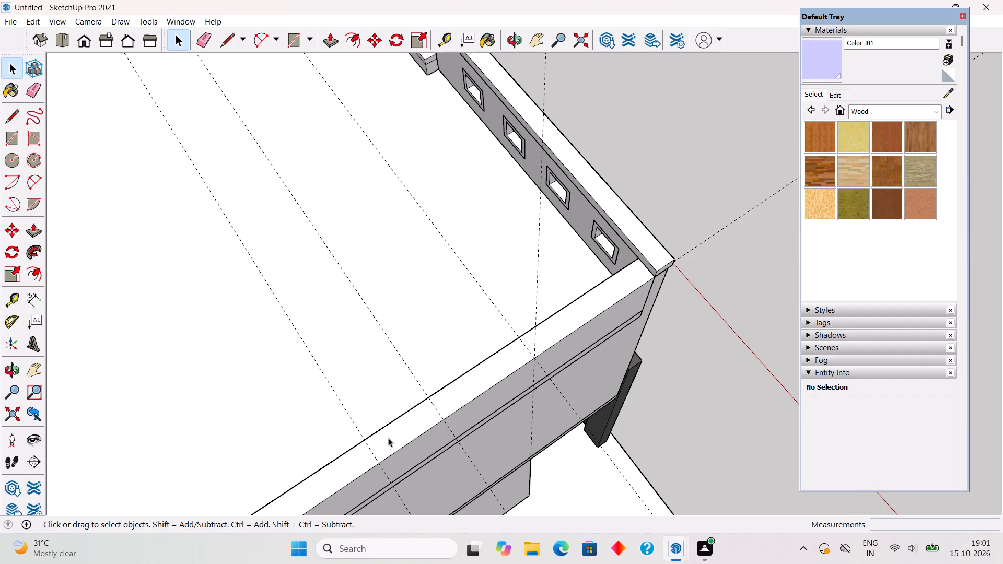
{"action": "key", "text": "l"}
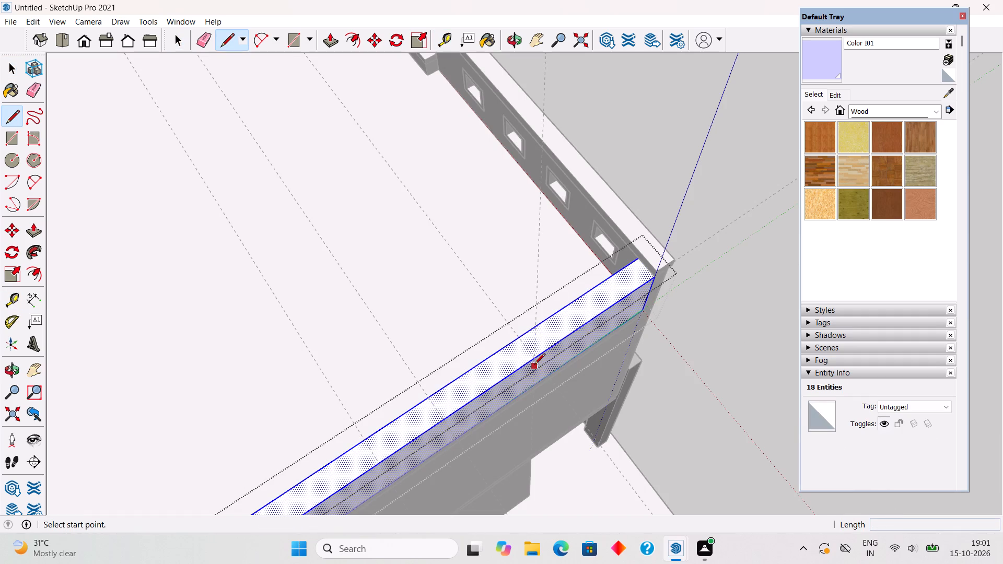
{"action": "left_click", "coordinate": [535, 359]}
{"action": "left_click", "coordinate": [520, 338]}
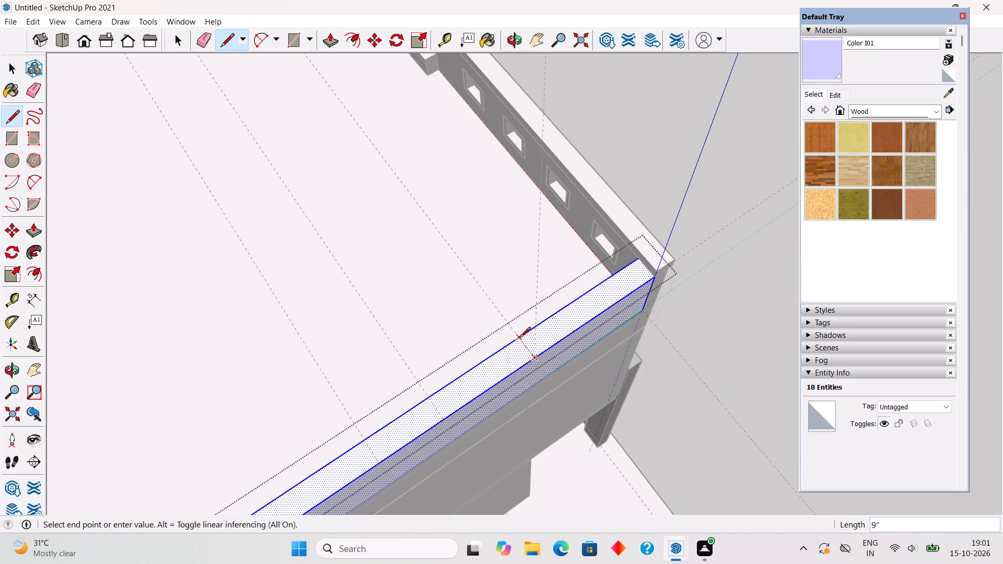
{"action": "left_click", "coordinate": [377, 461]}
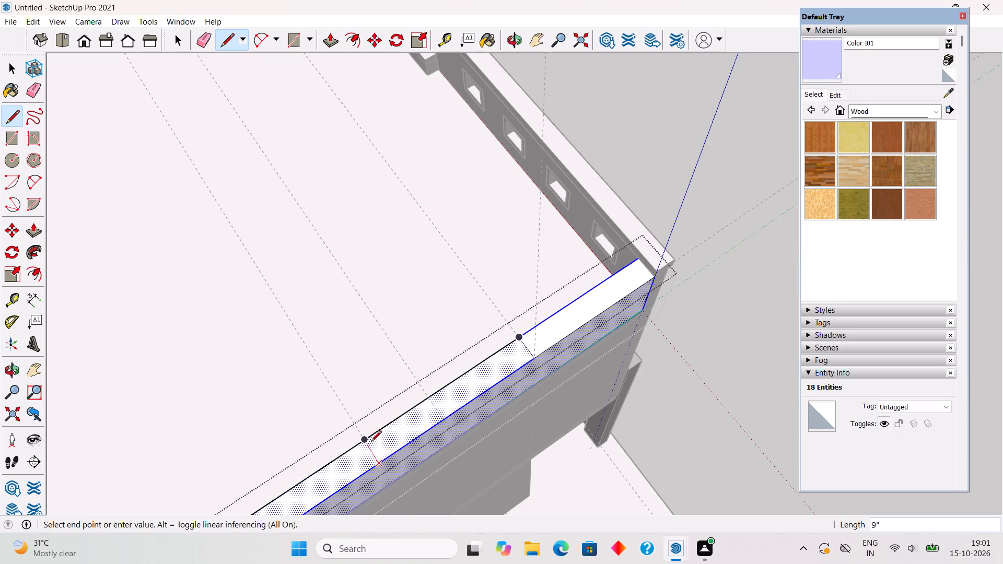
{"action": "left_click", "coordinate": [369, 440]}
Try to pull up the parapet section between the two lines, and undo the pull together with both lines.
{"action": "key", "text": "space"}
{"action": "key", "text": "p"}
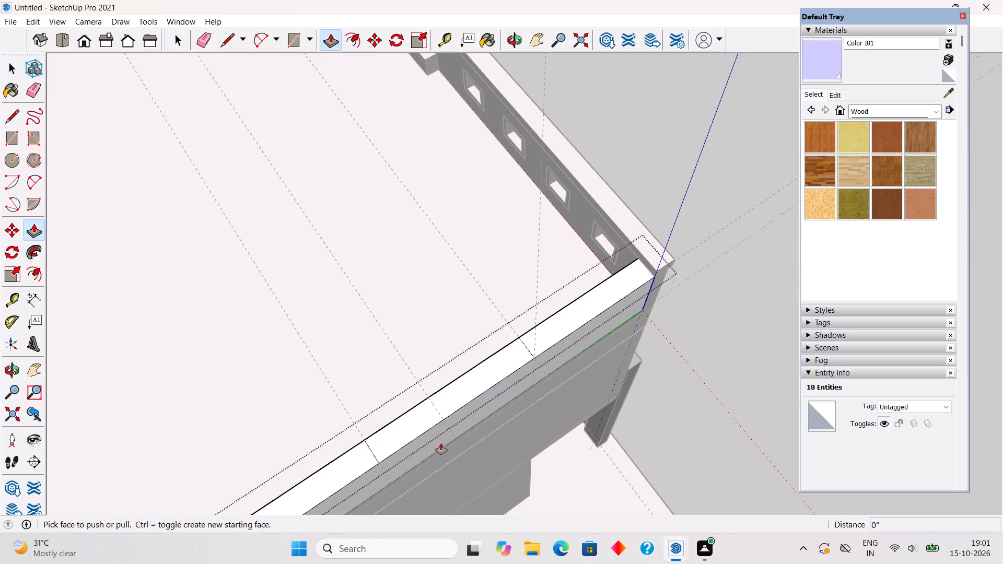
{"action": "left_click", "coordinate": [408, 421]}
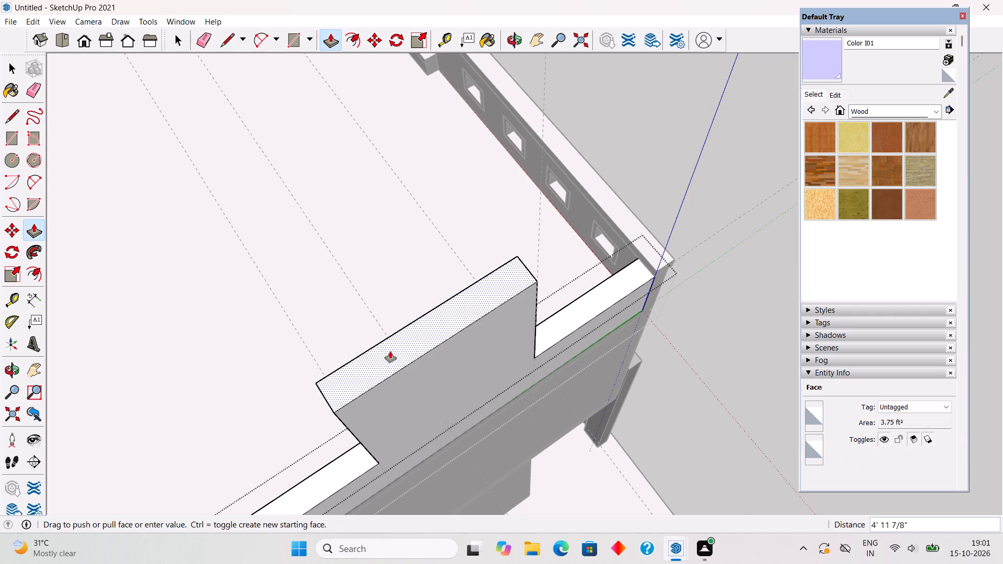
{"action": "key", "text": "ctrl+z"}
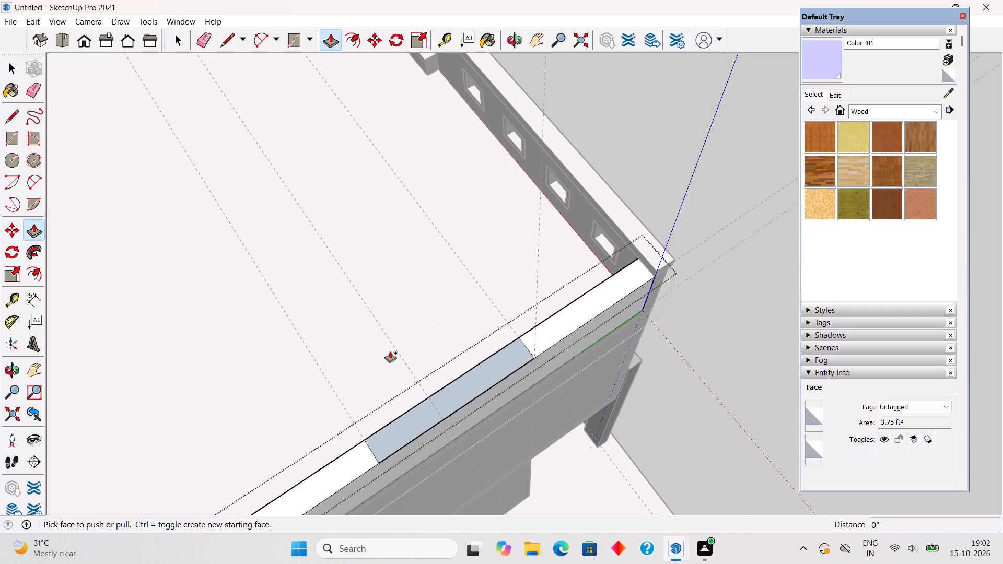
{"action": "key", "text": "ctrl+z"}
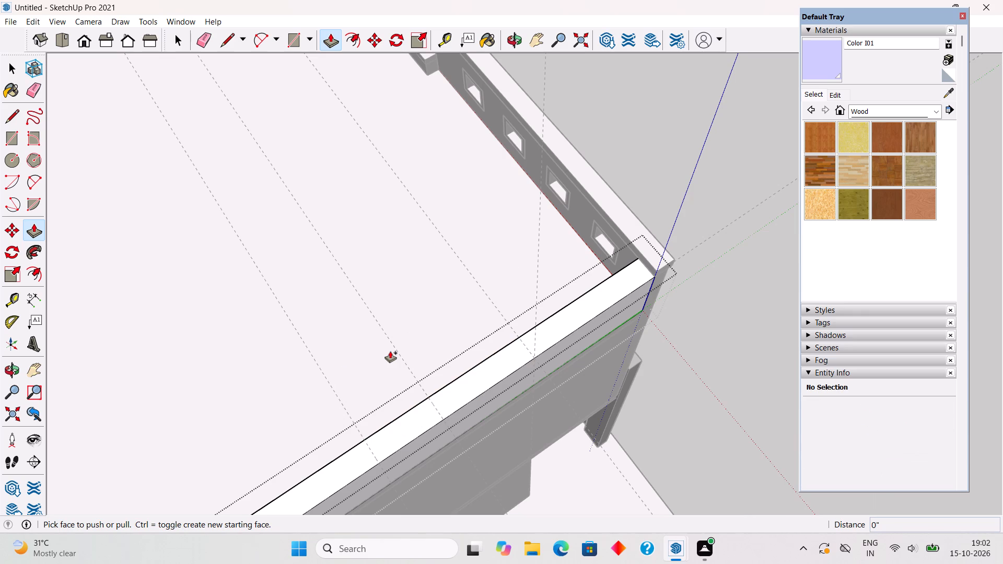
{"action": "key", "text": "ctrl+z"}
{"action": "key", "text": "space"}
Place three vertical guides on the long parapet's inner face, where the three crosswise guides meet its top edge.
{"action": "scroll", "coordinate": [551, 369], "scroll_direction": "down", "scroll_amount": 2}
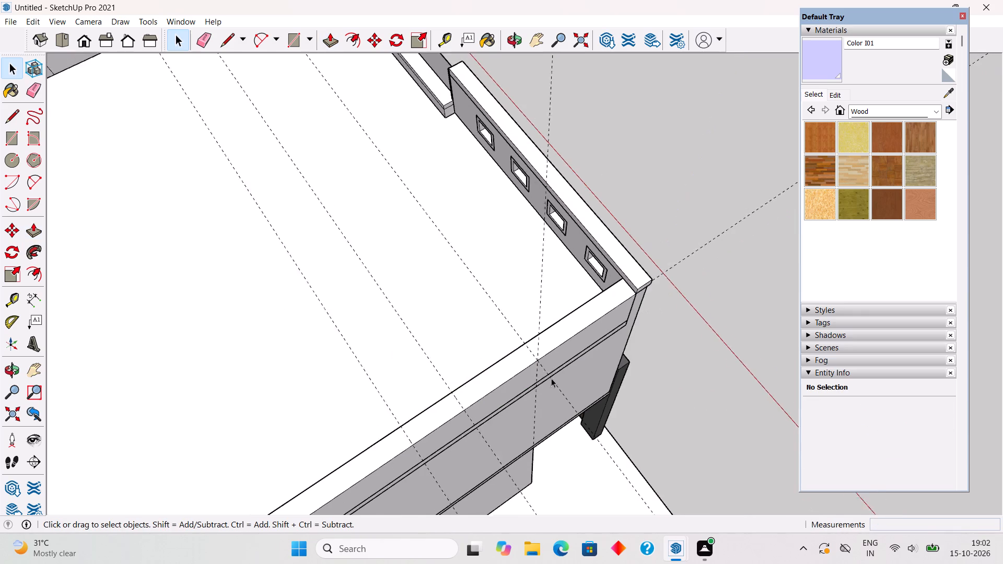
{"action": "scroll", "coordinate": [551, 378], "scroll_direction": "down", "scroll_amount": 6}
{"action": "middle_click_drag", "start_coordinate": [511, 417], "coordinate": [705, 320]}
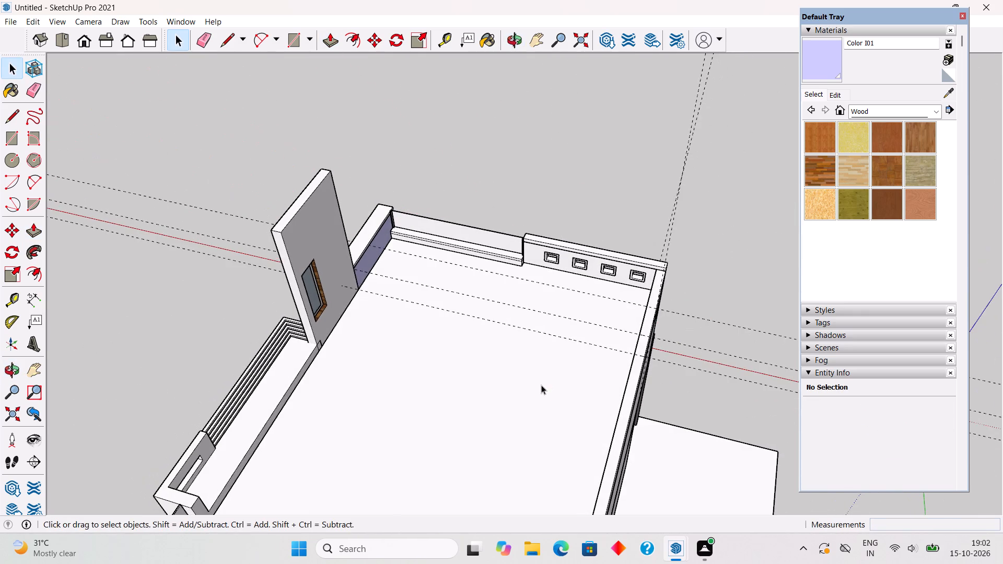
{"action": "middle_click_drag", "start_coordinate": [538, 390], "coordinate": [650, 382]}
{"action": "scroll", "coordinate": [660, 359], "scroll_direction": "up", "scroll_amount": 6}
{"action": "middle_click_drag", "start_coordinate": [664, 281], "coordinate": [677, 311]}
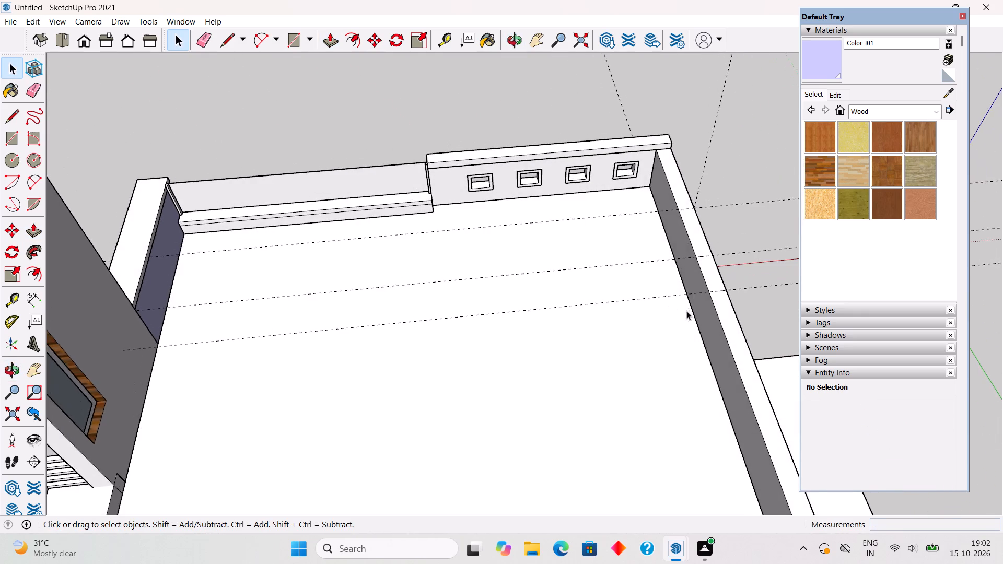
{"action": "scroll", "coordinate": [691, 302], "scroll_direction": "up", "scroll_amount": 3}
{"action": "middle_click_drag", "start_coordinate": [695, 296], "coordinate": [734, 278]}
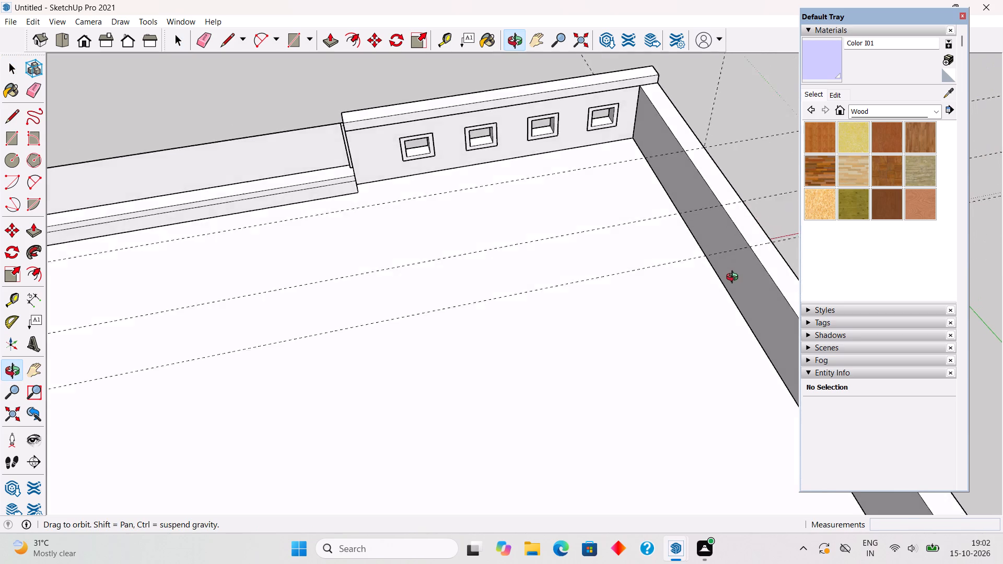
{"action": "middle_click_drag", "start_coordinate": [734, 278], "coordinate": [730, 275]}
{"action": "scroll", "coordinate": [726, 274], "scroll_direction": "down", "scroll_amount": 2}
{"action": "key", "text": "t"}
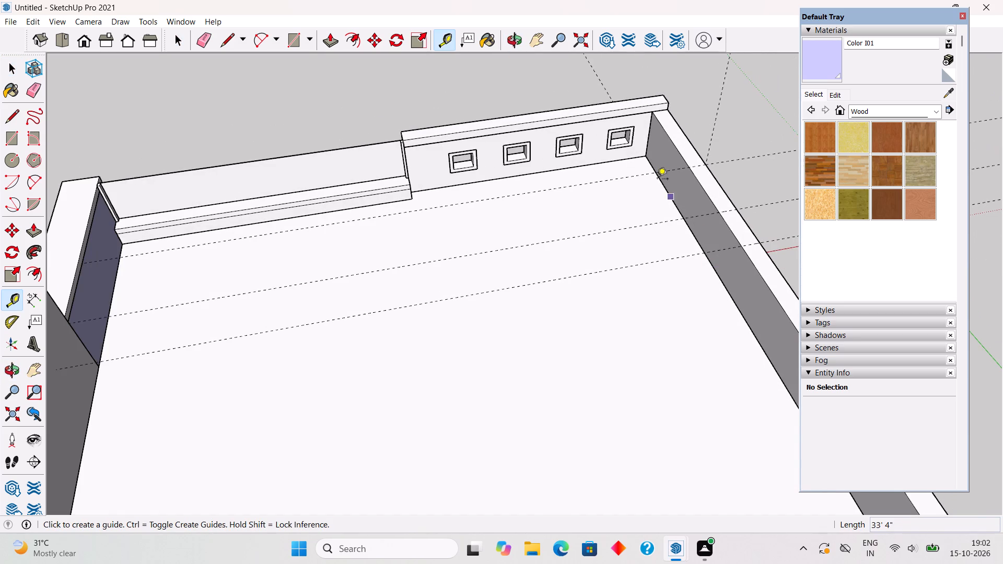
{"action": "scroll", "coordinate": [643, 143], "scroll_direction": "up", "scroll_amount": 3}
{"action": "left_click", "coordinate": [649, 140]}
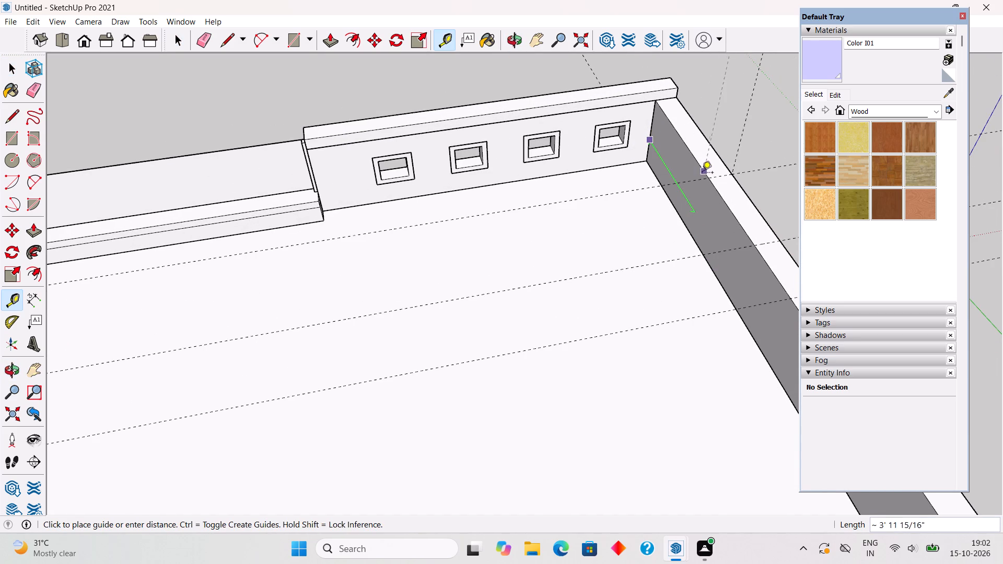
{"action": "left_click", "coordinate": [707, 180]}
{"action": "left_click", "coordinate": [701, 206]}
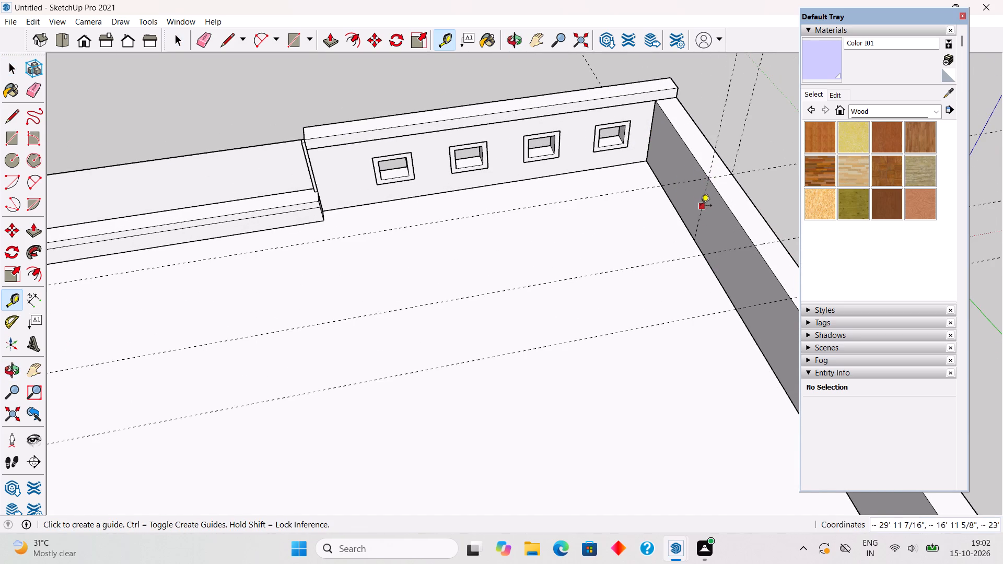
{"action": "left_click", "coordinate": [752, 249]}
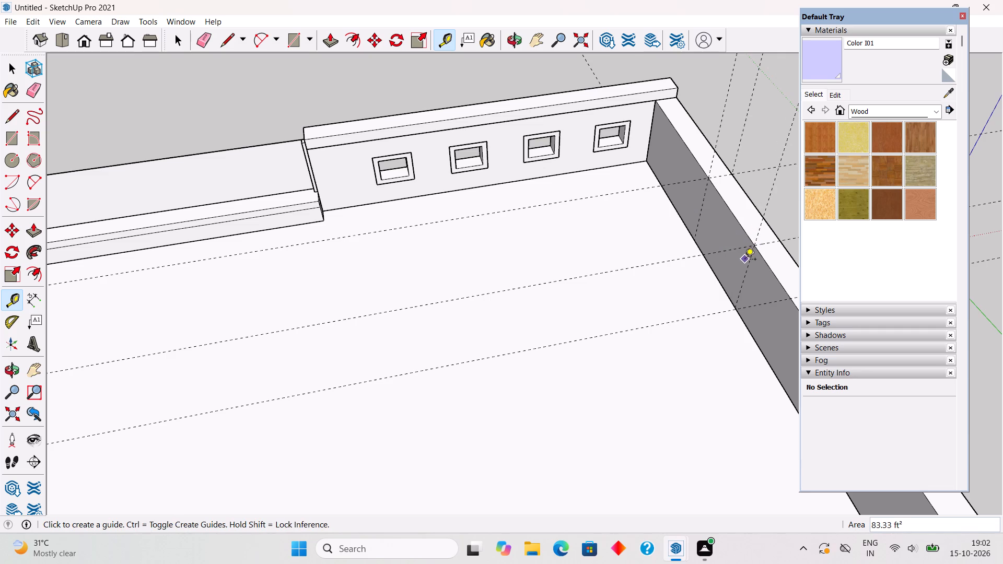
{"action": "left_click", "coordinate": [745, 265]}
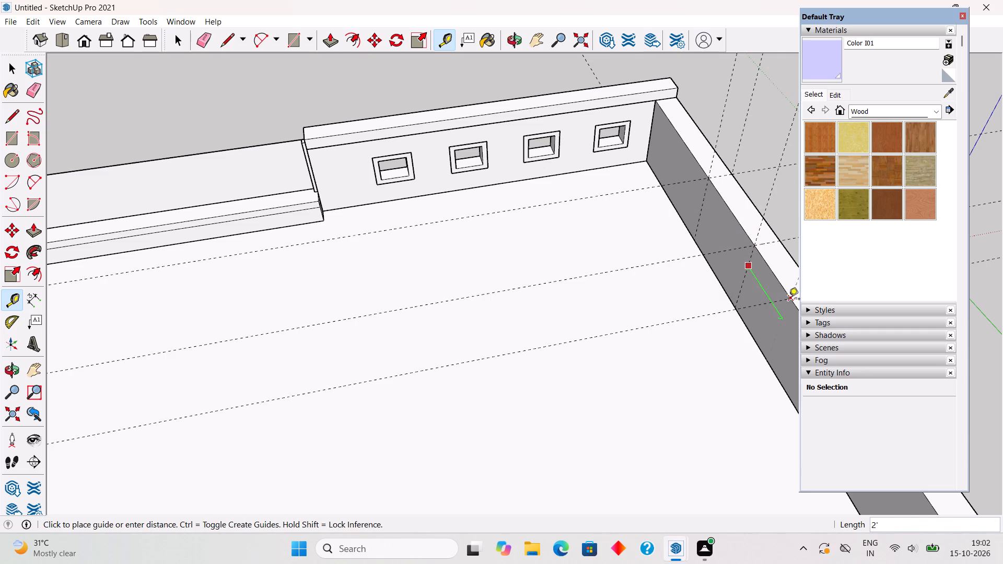
{"action": "left_click", "coordinate": [789, 300]}
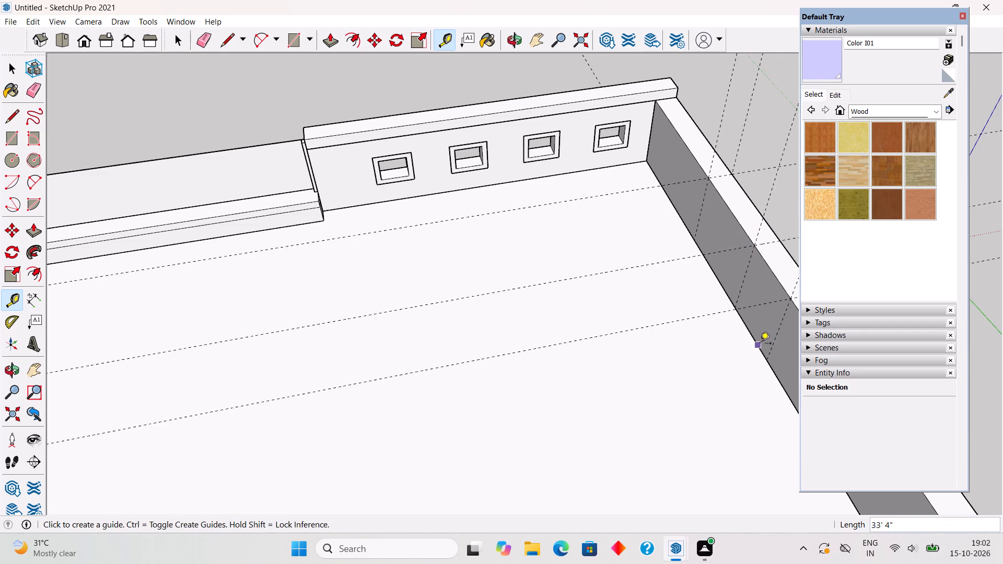
On the roof, place a guide 6" inside the long parapet's base and a crosswise guide through the first vertical guide's foot.
{"action": "left_click", "coordinate": [760, 344]}
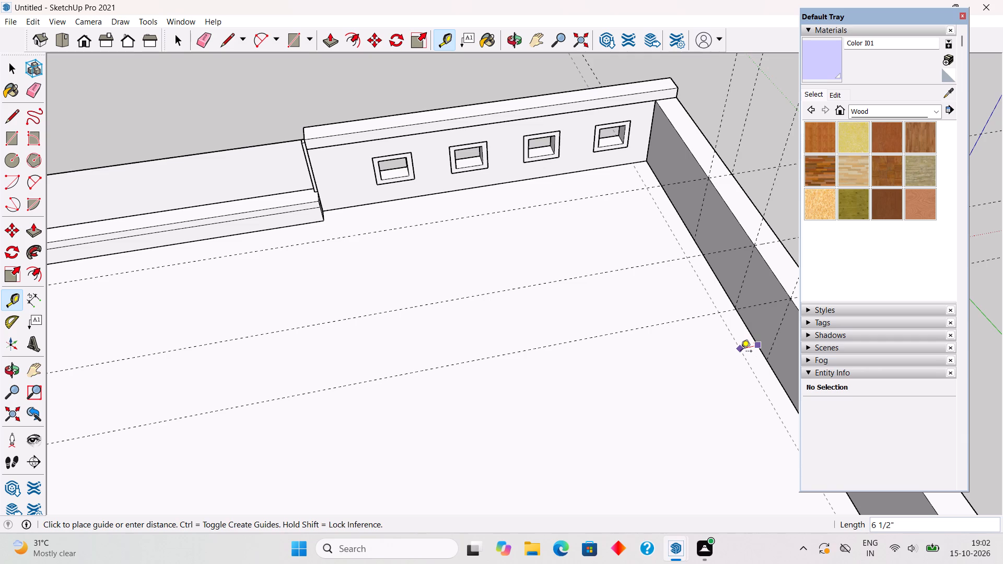
{"action": "type", "text": "6\""}
{"action": "key", "text": "Return"}
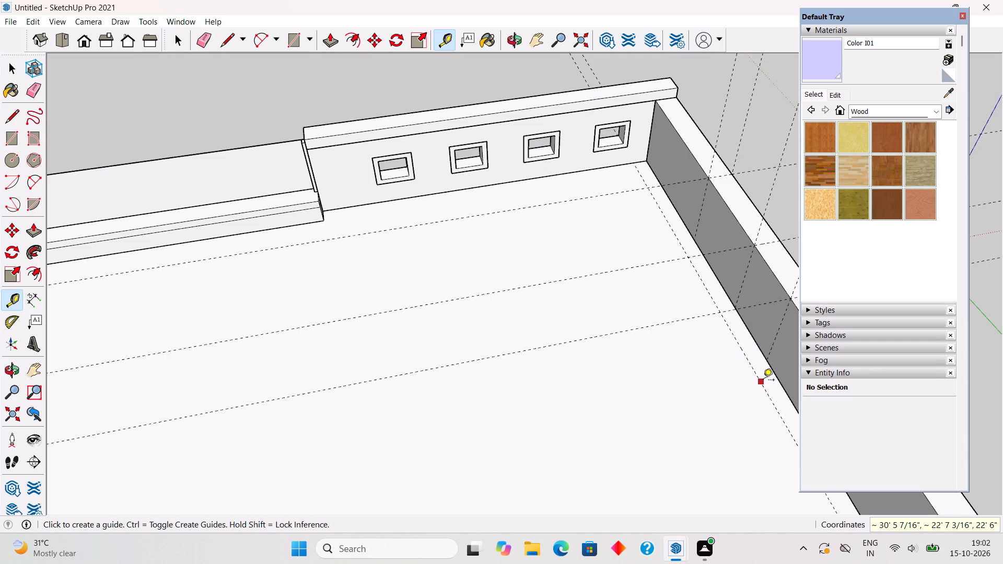
{"action": "key", "text": "space"}
{"action": "key", "text": "t"}
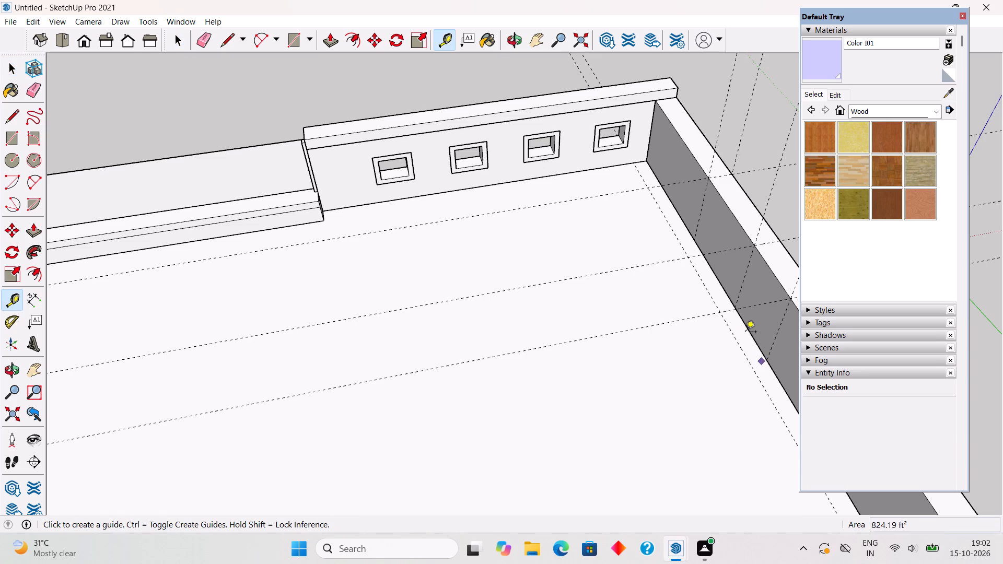
{"action": "left_click", "coordinate": [622, 164]}
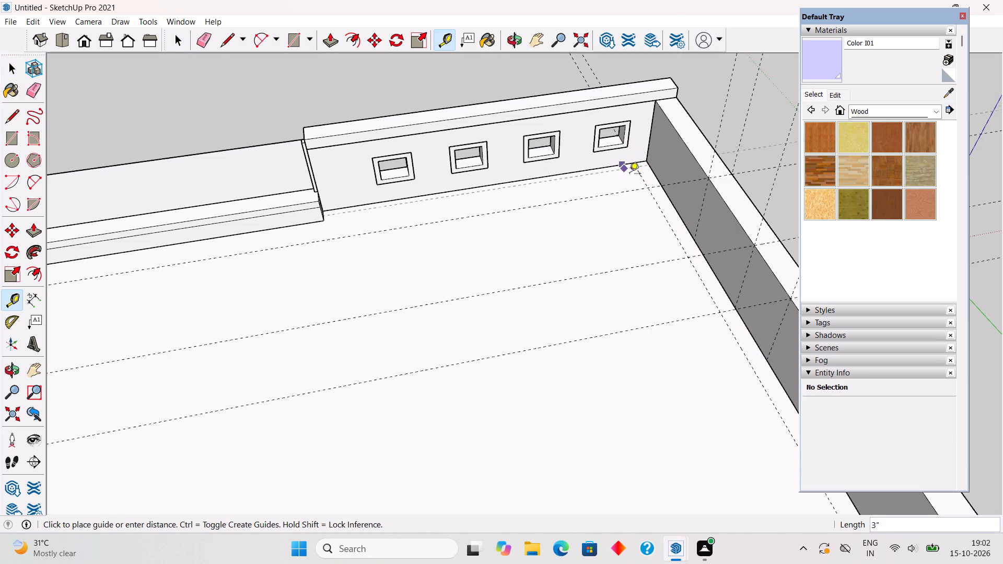
{"action": "left_click", "coordinate": [694, 242]}
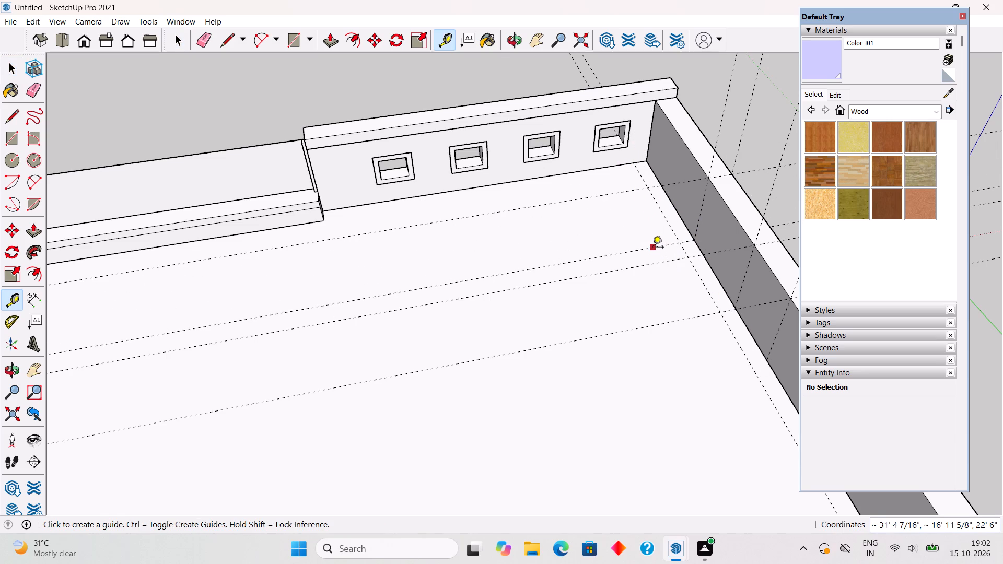
Draw a 6" by 5' rectangle on the roof against the long parapet, between the first and third vertical guides.
{"action": "key", "text": "r"}
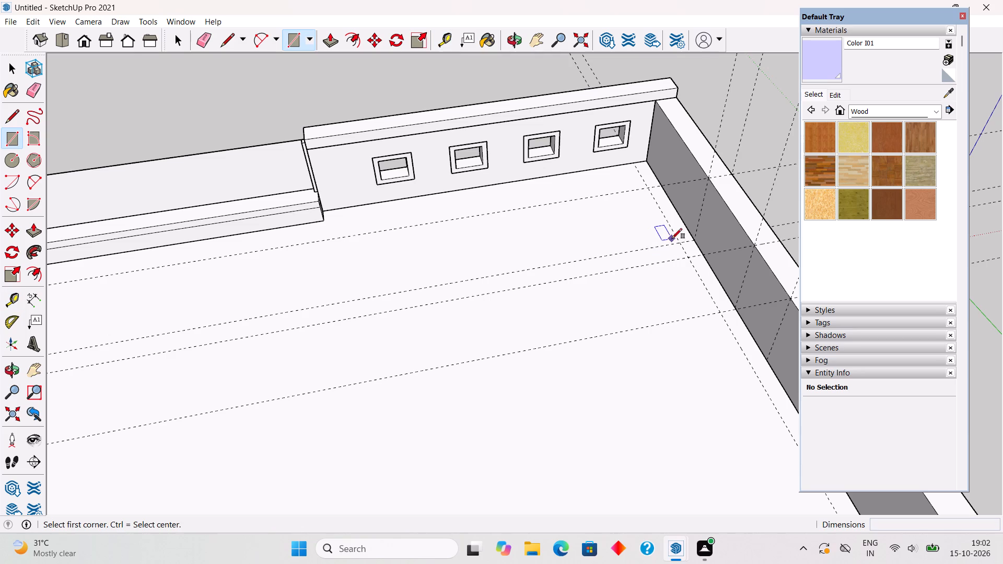
{"action": "left_click", "coordinate": [677, 242]}
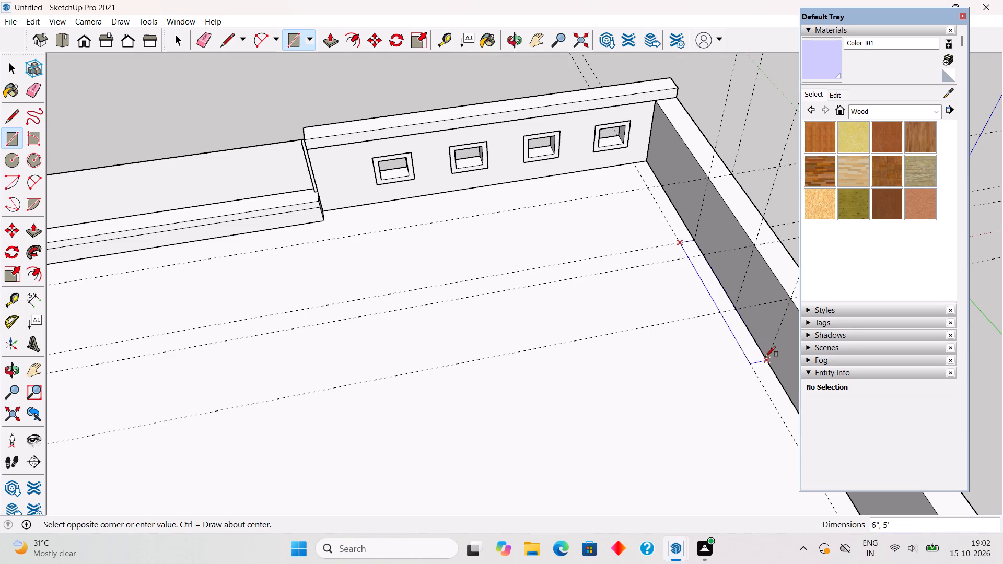
{"action": "left_click", "coordinate": [766, 357]}
Push/Pull the 6" by 5' rectangle up 7' 9" into a tall wall panel beside the parapet.
{"action": "key", "text": "p"}
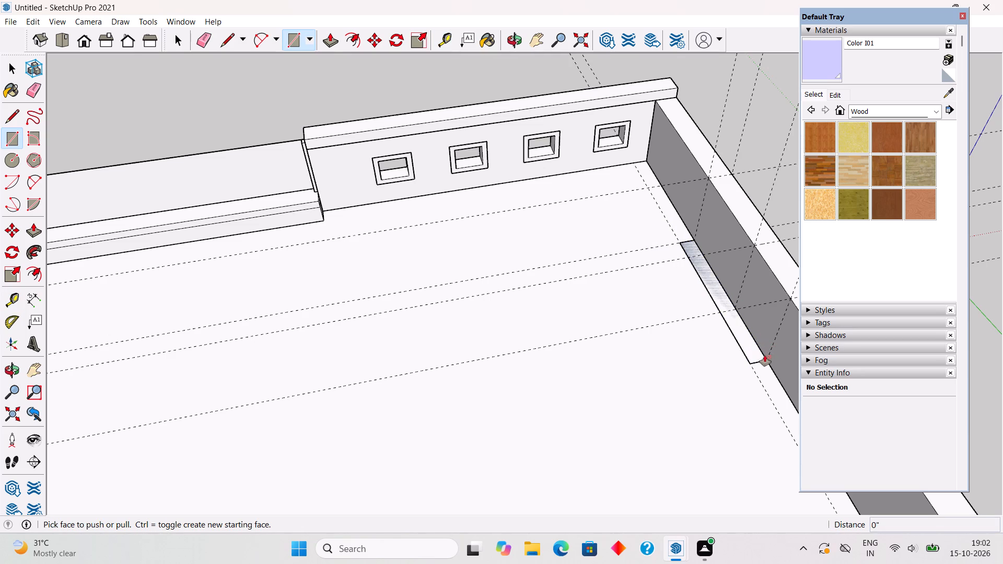
{"action": "left_click", "coordinate": [751, 353]}
{"action": "scroll", "coordinate": [739, 283], "scroll_direction": "down", "scroll_amount": 12}
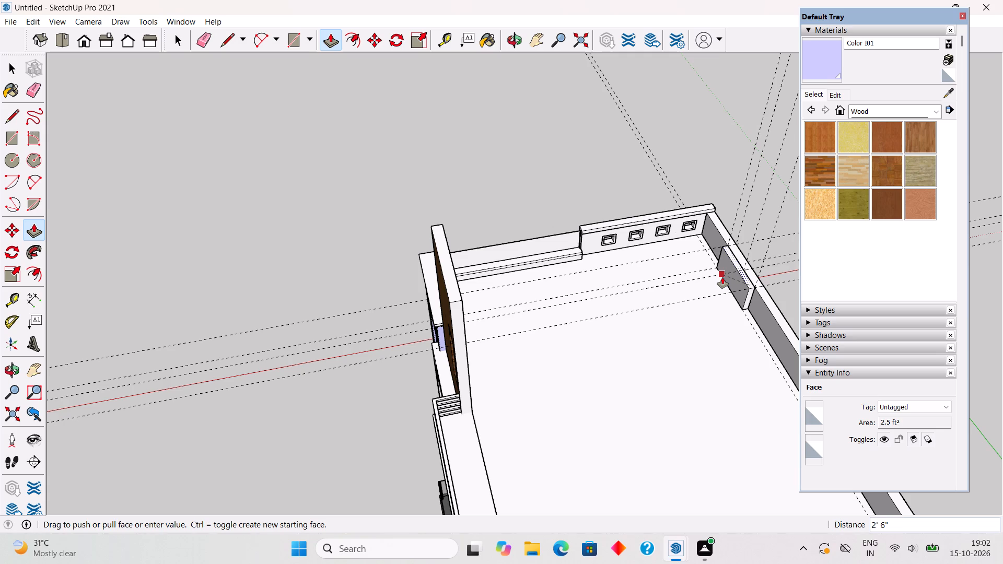
{"action": "scroll", "coordinate": [719, 275], "scroll_direction": "down", "scroll_amount": 2}
{"action": "scroll", "coordinate": [510, 333], "scroll_direction": "up", "scroll_amount": 3}
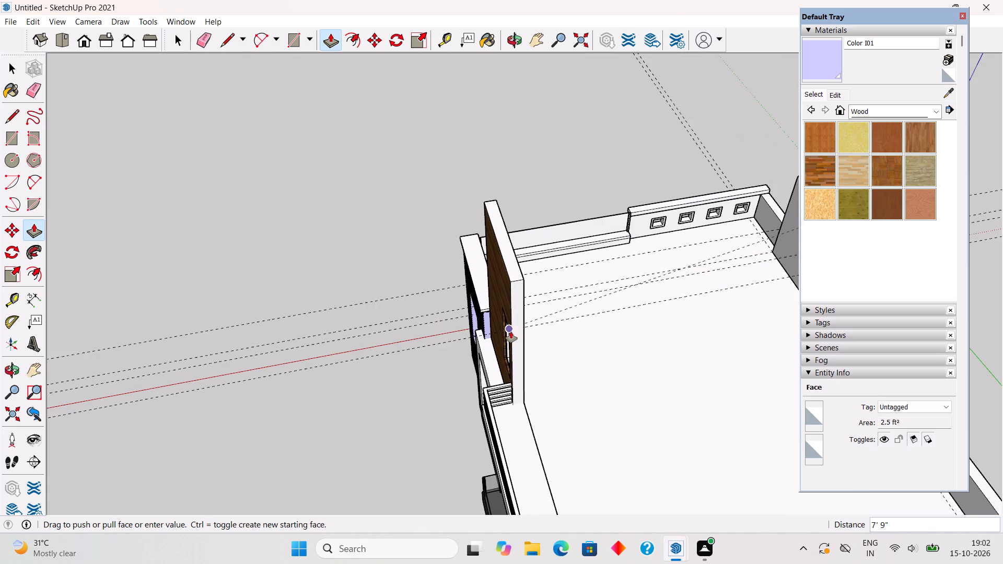
{"action": "left_click", "coordinate": [511, 331]}
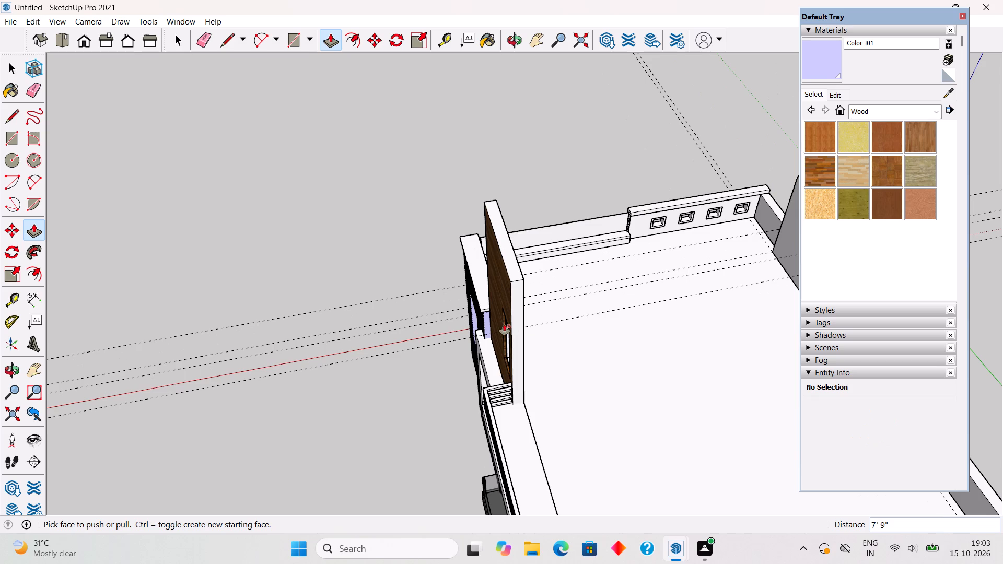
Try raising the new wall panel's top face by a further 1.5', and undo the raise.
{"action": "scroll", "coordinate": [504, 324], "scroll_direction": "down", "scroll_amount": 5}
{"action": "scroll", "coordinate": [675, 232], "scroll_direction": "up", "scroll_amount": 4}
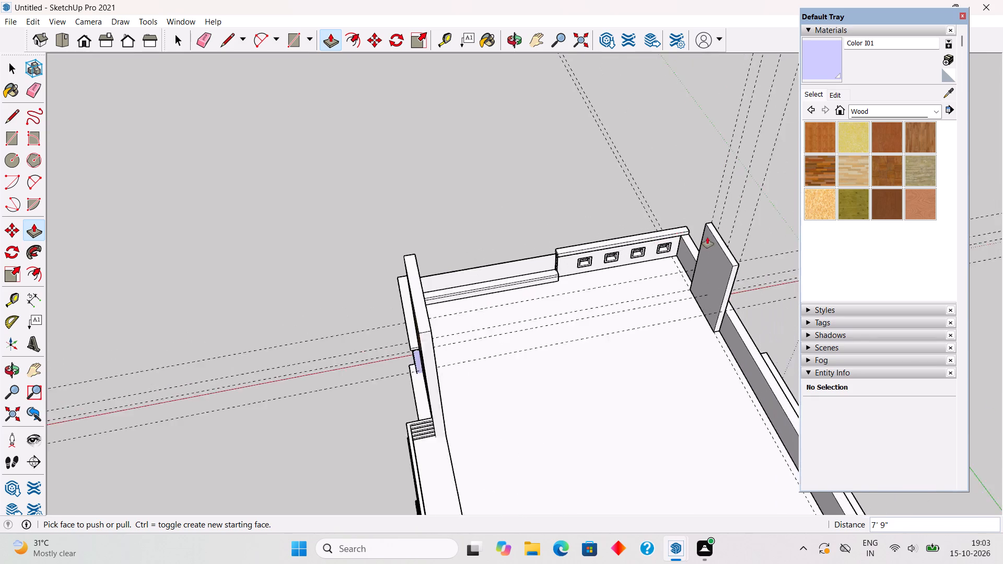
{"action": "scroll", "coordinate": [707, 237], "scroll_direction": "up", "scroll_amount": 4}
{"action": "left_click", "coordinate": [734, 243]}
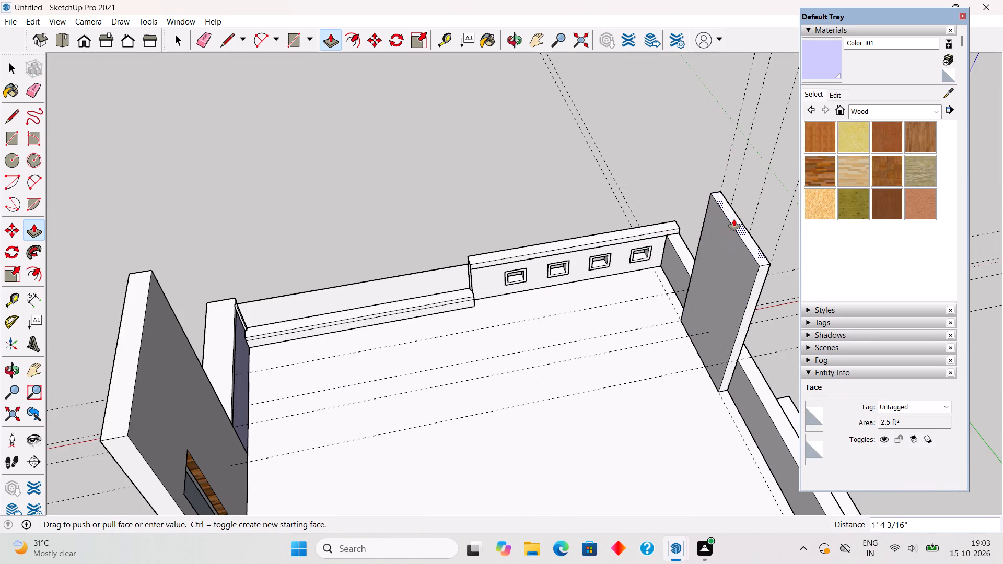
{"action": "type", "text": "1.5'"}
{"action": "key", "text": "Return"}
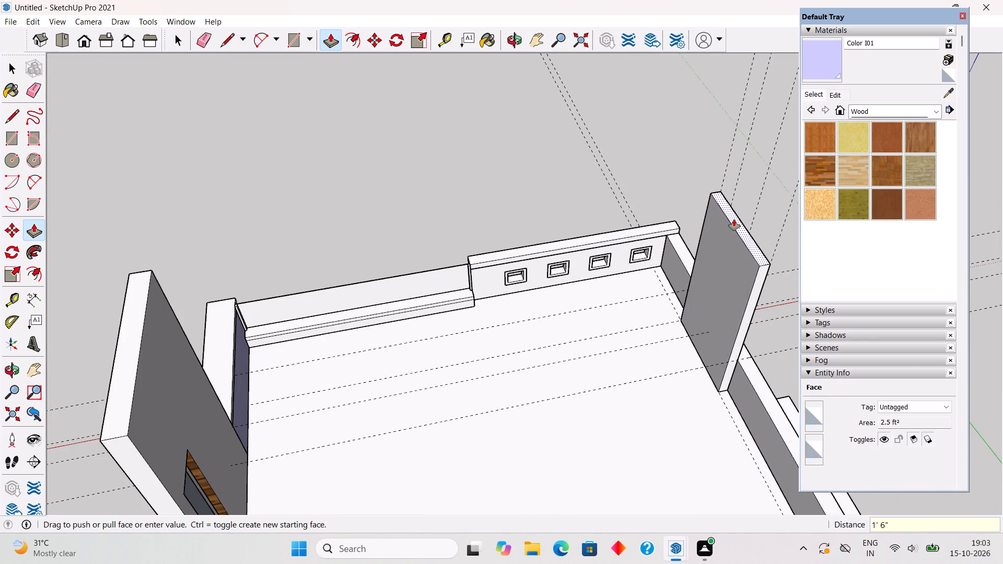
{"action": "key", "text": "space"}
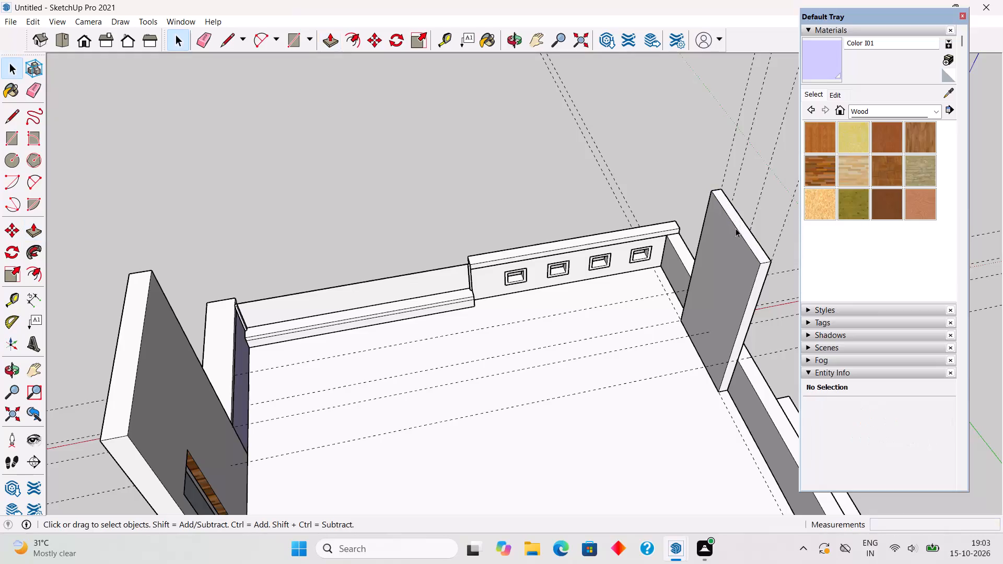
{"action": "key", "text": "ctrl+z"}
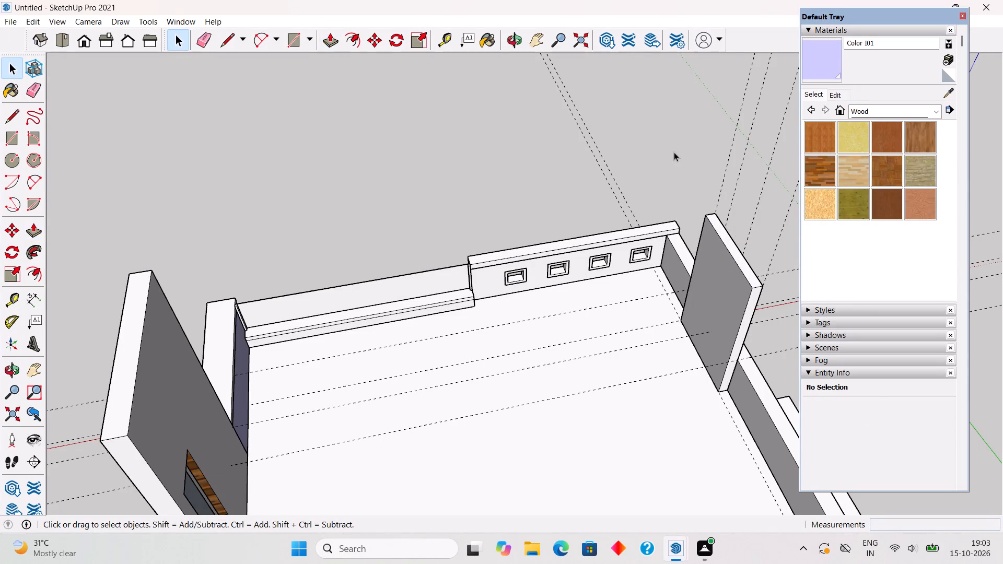
Examine the new wall panel from several sides against the wood-clad tower, the parapets and the rest of the house.
{"action": "left_click", "coordinate": [674, 152]}
{"action": "middle_click_drag", "start_coordinate": [689, 308], "coordinate": [201, 281]}
{"action": "scroll", "coordinate": [205, 280], "scroll_direction": "down", "scroll_amount": 5}
{"action": "middle_click_drag", "start_coordinate": [399, 329], "coordinate": [83, 324]}
{"action": "middle_click_drag", "start_coordinate": [603, 277], "coordinate": [299, 314]}
{"action": "scroll", "coordinate": [299, 314], "scroll_direction": "down", "scroll_amount": 8}
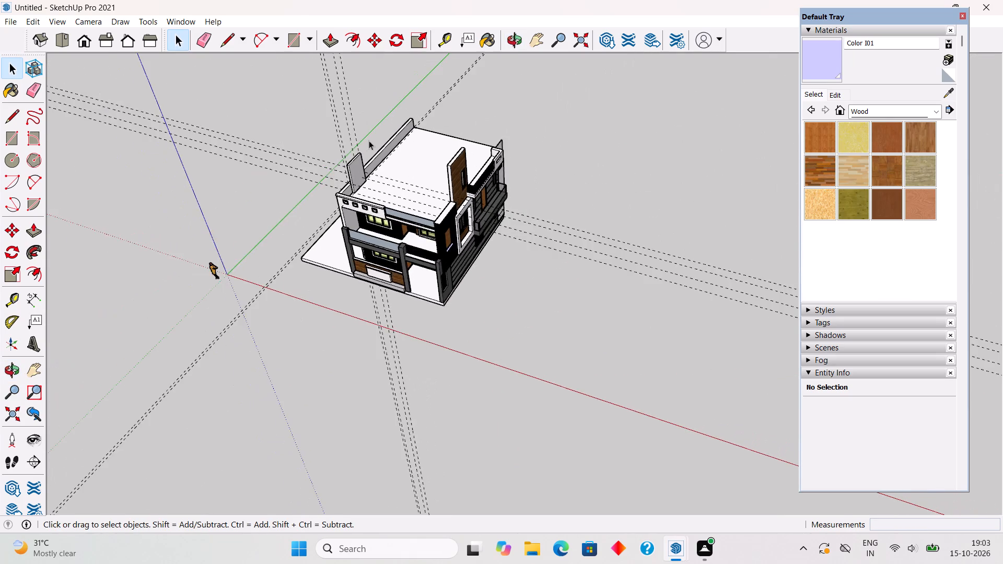
{"action": "scroll", "coordinate": [368, 141], "scroll_direction": "up", "scroll_amount": 7}
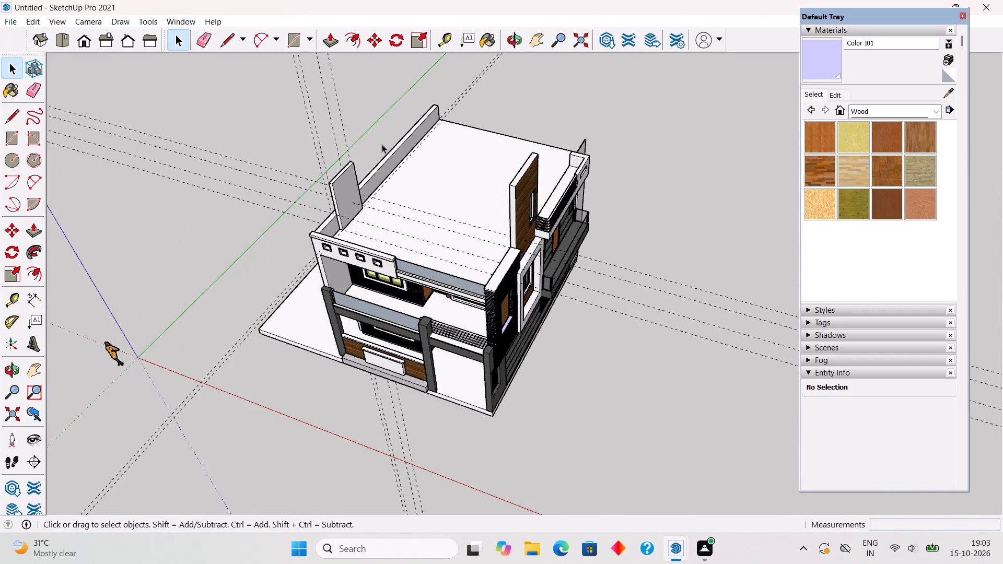
{"action": "middle_click_drag", "start_coordinate": [379, 150], "coordinate": [609, 172]}
{"action": "scroll", "coordinate": [417, 229], "scroll_direction": "up", "scroll_amount": 4}
{"action": "scroll", "coordinate": [340, 264], "scroll_direction": "up", "scroll_amount": 3}
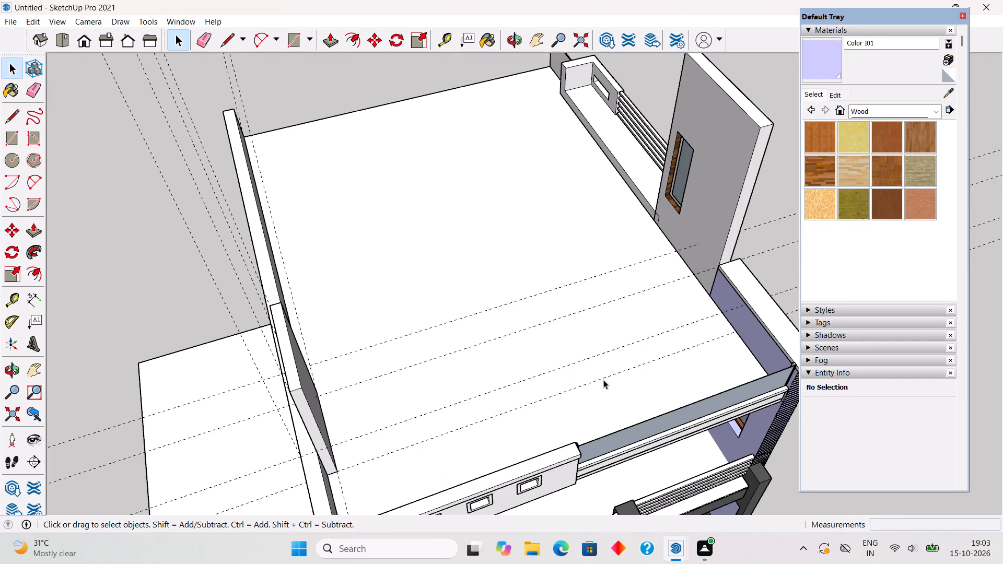
{"action": "middle_click_drag", "start_coordinate": [604, 380], "coordinate": [587, 408]}
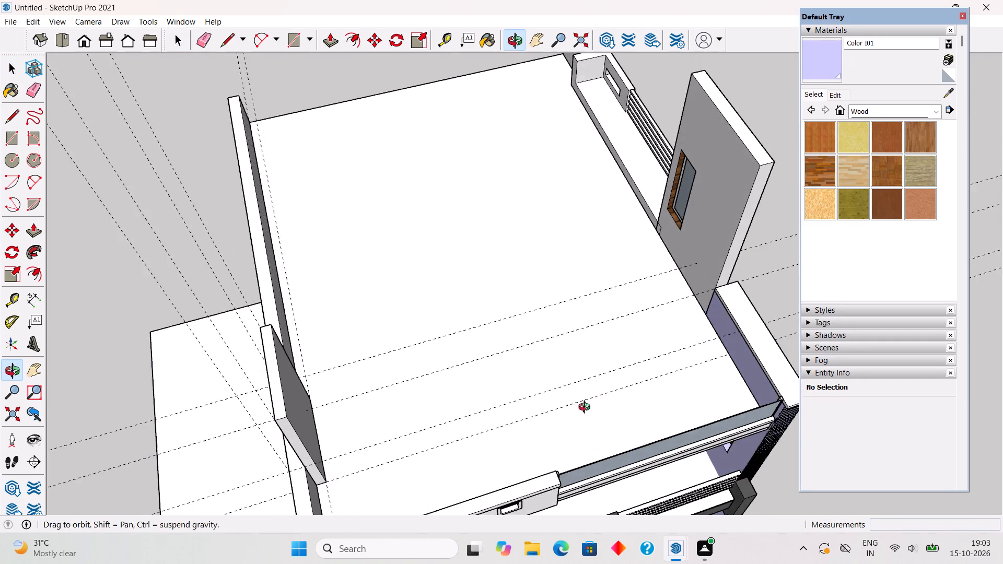
{"action": "middle_click_drag", "start_coordinate": [587, 408], "coordinate": [195, 296]}
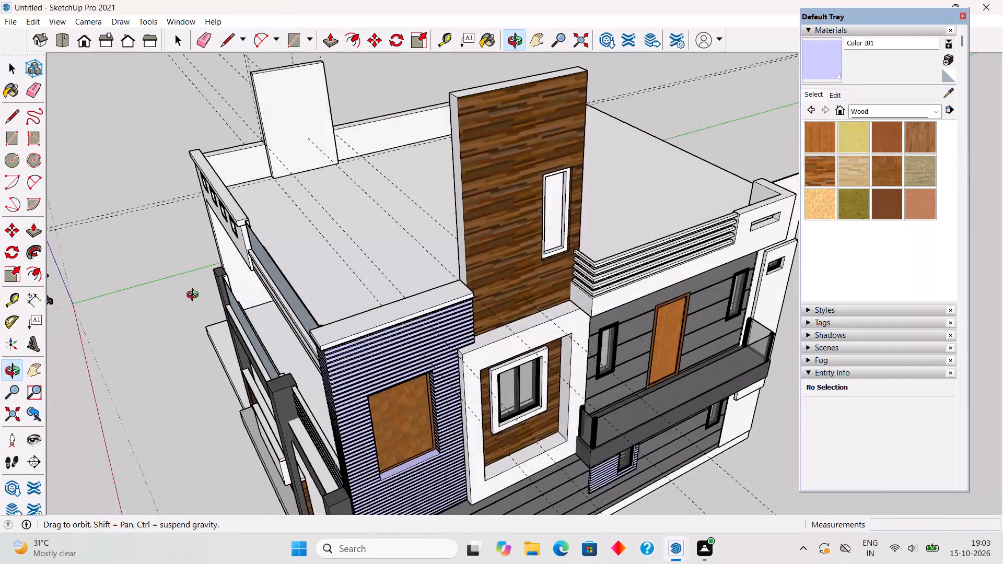
{"action": "middle_click_drag", "start_coordinate": [195, 296], "coordinate": [158, 298]}
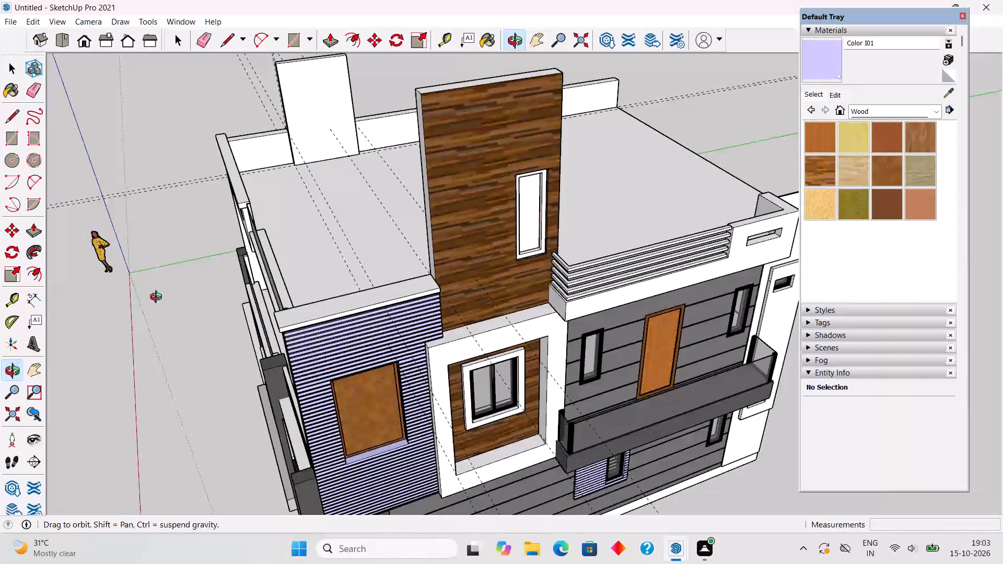
{"action": "middle_click_drag", "start_coordinate": [158, 298], "coordinate": [199, 322]}
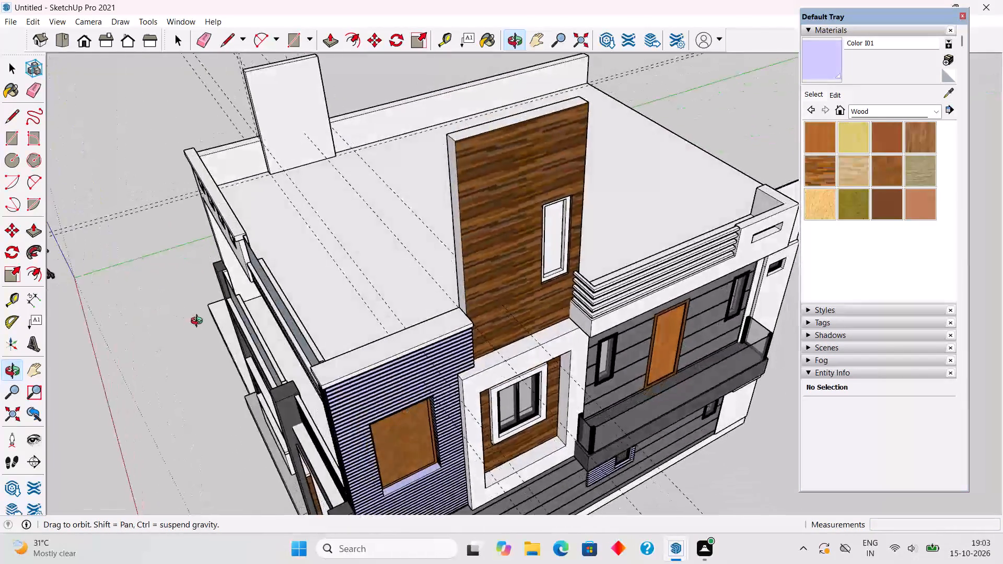
{"action": "middle_click_drag", "start_coordinate": [199, 322], "coordinate": [613, 381]}
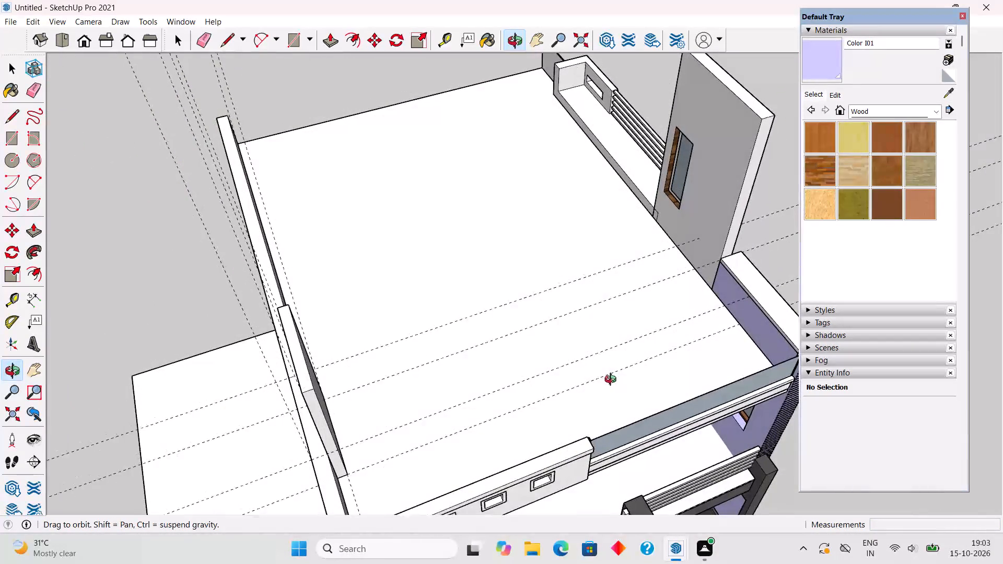
{"action": "middle_click_drag", "start_coordinate": [613, 381], "coordinate": [615, 383]}
{"action": "scroll", "coordinate": [634, 338], "scroll_direction": "down", "scroll_amount": 4}
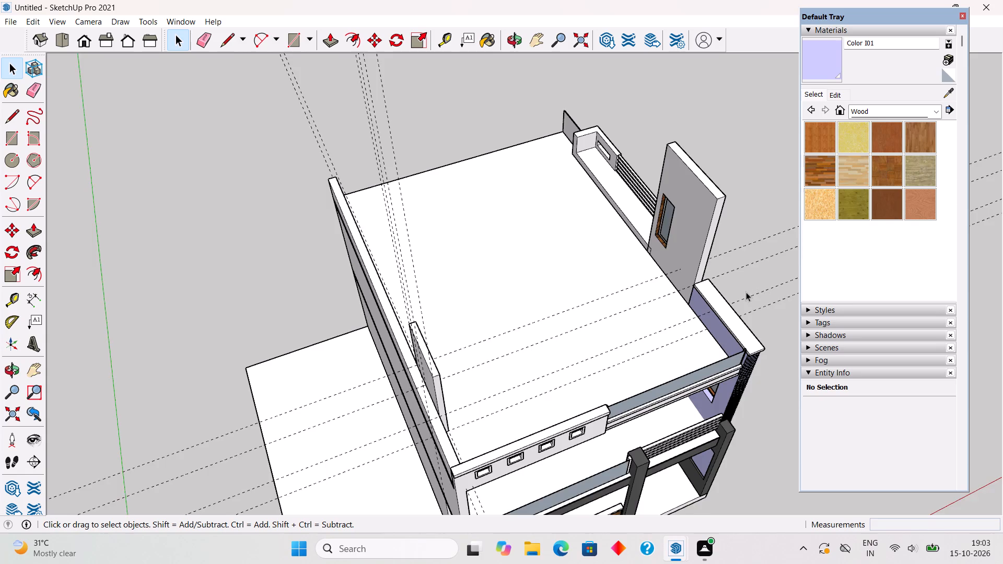
Delete three of the parallel guides crossing the roof's width, keeping the one nearest the front parapet.
{"action": "scroll", "coordinate": [746, 295], "scroll_direction": "up", "scroll_amount": 6}
{"action": "left_click", "coordinate": [750, 296]}
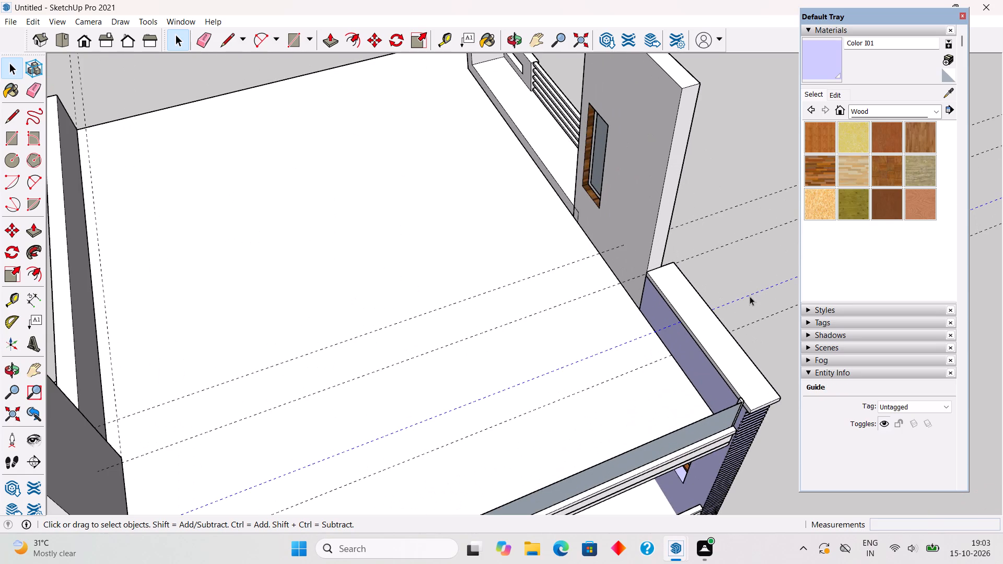
{"action": "key", "text": "Delete"}
{"action": "left_click", "coordinate": [734, 245]}
{"action": "key", "text": "Delete"}
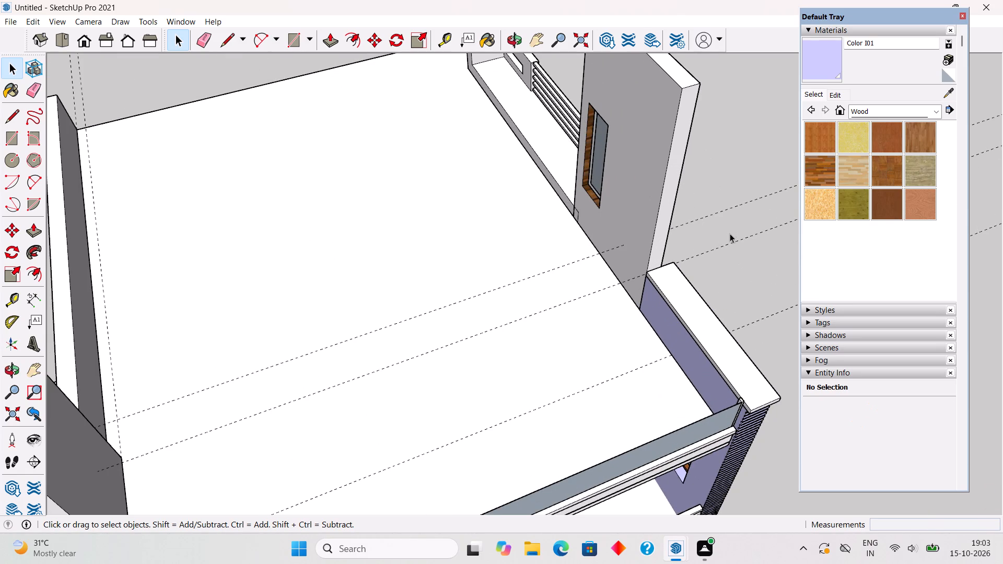
{"action": "left_click", "coordinate": [731, 240]}
{"action": "left_click", "coordinate": [731, 243]}
{"action": "key", "text": "Delete"}
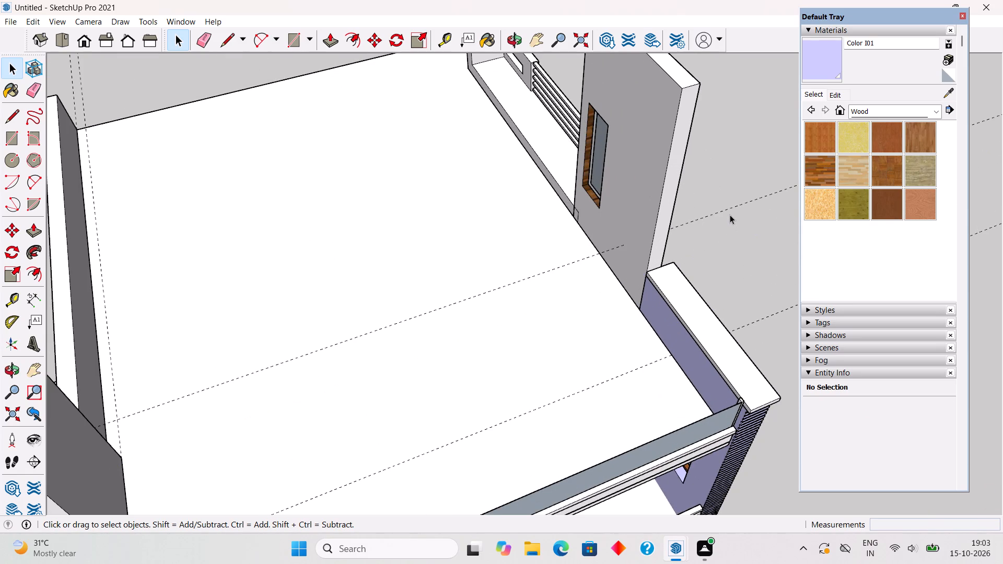
{"action": "left_click", "coordinate": [729, 210]}
{"action": "key", "text": "Delete"}
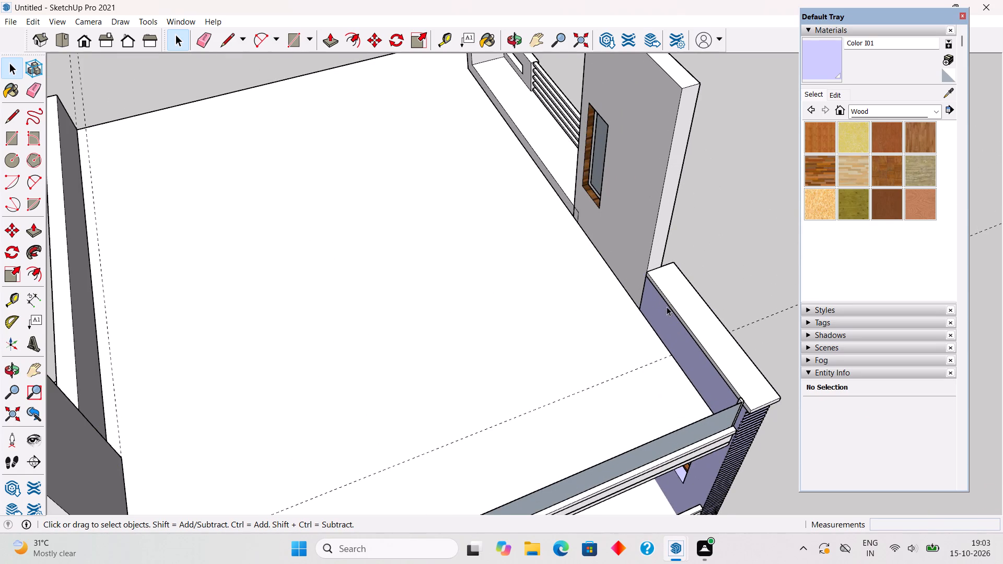
Add a parallel guide 6" from the remaining crosswise roof guide, on the side away from the front parapet.
{"action": "scroll", "coordinate": [663, 311], "scroll_direction": "down", "scroll_amount": 4}
{"action": "middle_click_drag", "start_coordinate": [528, 369], "coordinate": [372, 370]}
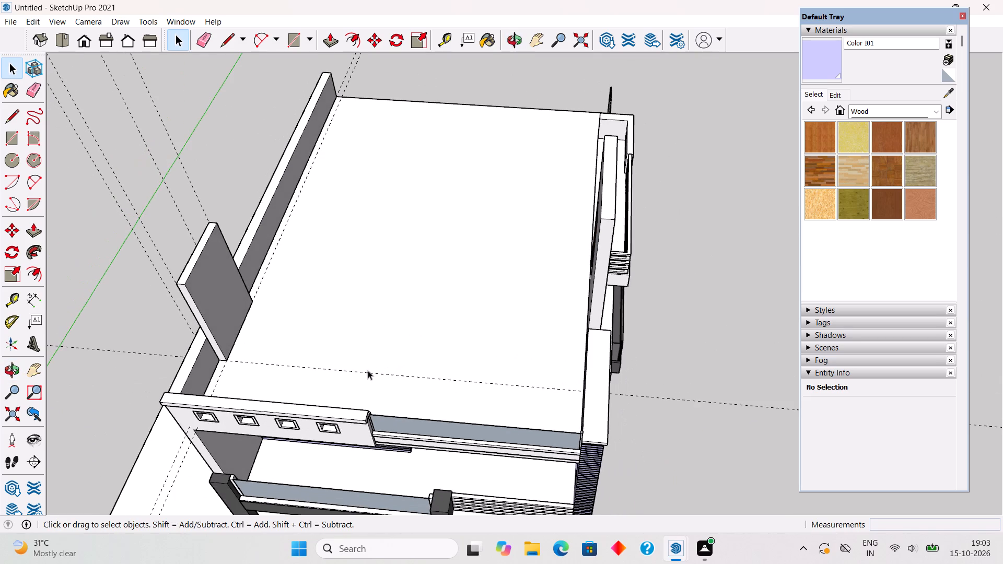
{"action": "middle_click_drag", "start_coordinate": [350, 365], "coordinate": [450, 105]}
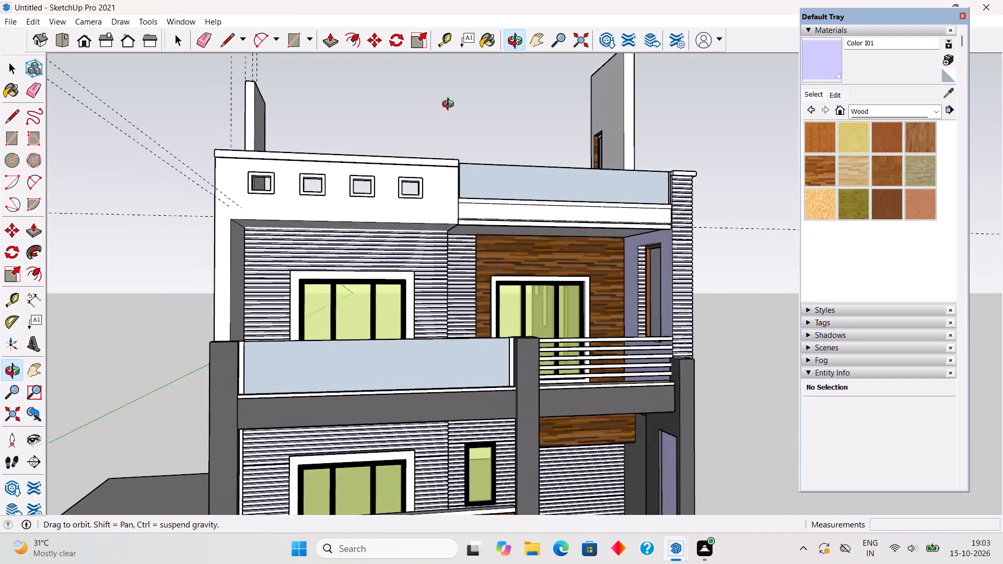
{"action": "middle_click_drag", "start_coordinate": [450, 105], "coordinate": [416, 401]}
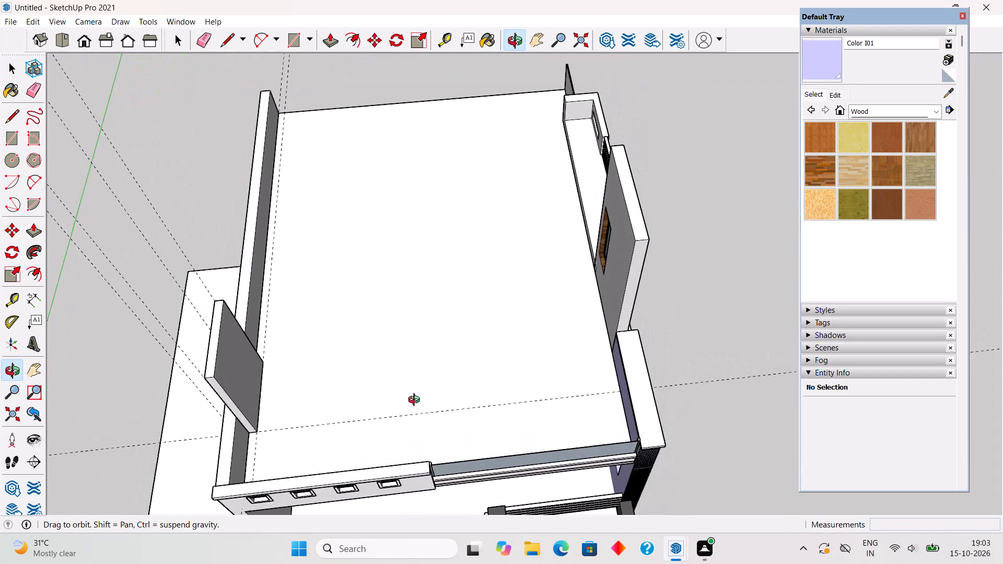
{"action": "middle_click_drag", "start_coordinate": [416, 401], "coordinate": [424, 408]}
{"action": "key", "text": "t"}
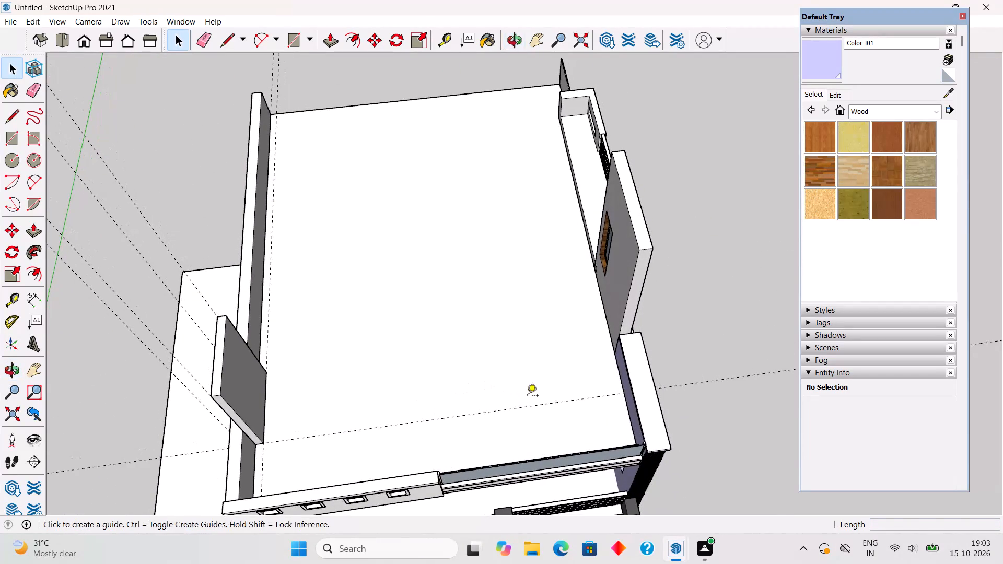
{"action": "left_click", "coordinate": [576, 399]}
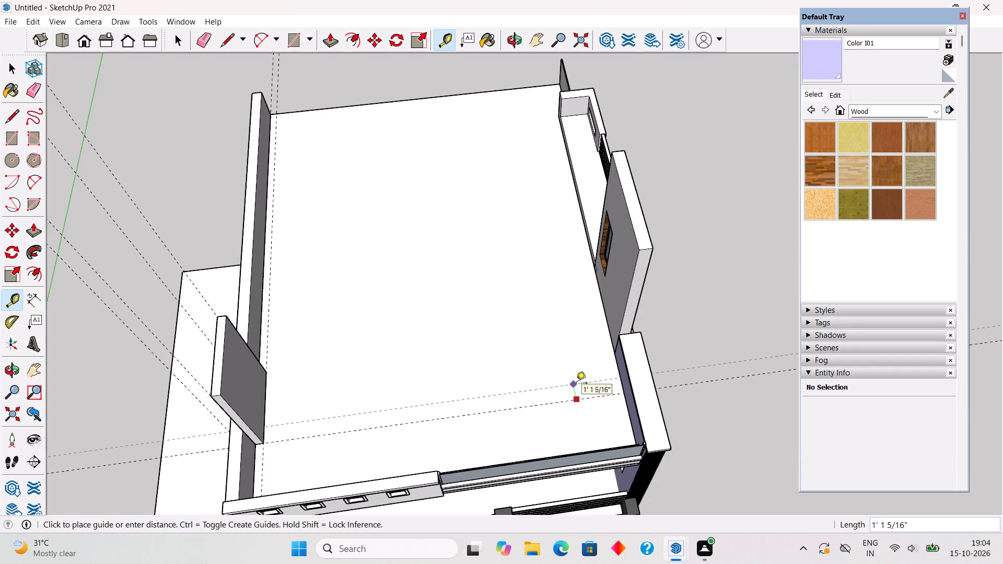
{"action": "key", "text": "6"}
{"action": "key", "text": "shift+quotedbl"}
{"action": "key", "text": "Return"}
{"action": "key", "text": "space"}
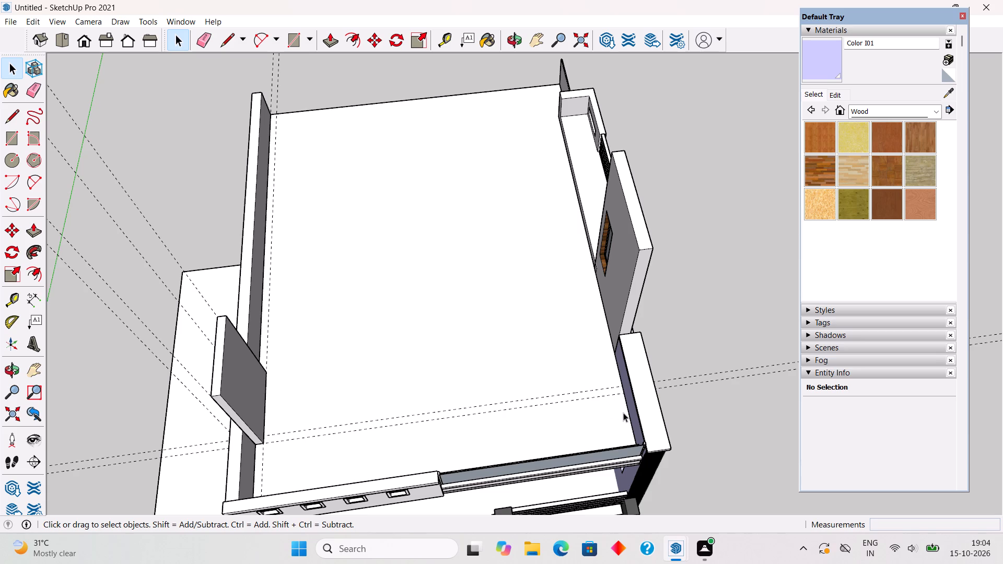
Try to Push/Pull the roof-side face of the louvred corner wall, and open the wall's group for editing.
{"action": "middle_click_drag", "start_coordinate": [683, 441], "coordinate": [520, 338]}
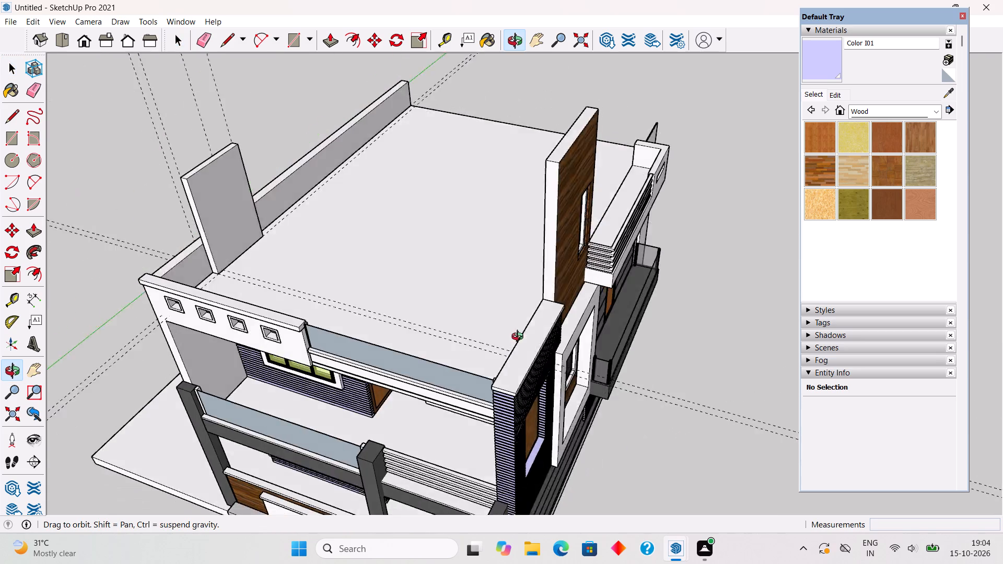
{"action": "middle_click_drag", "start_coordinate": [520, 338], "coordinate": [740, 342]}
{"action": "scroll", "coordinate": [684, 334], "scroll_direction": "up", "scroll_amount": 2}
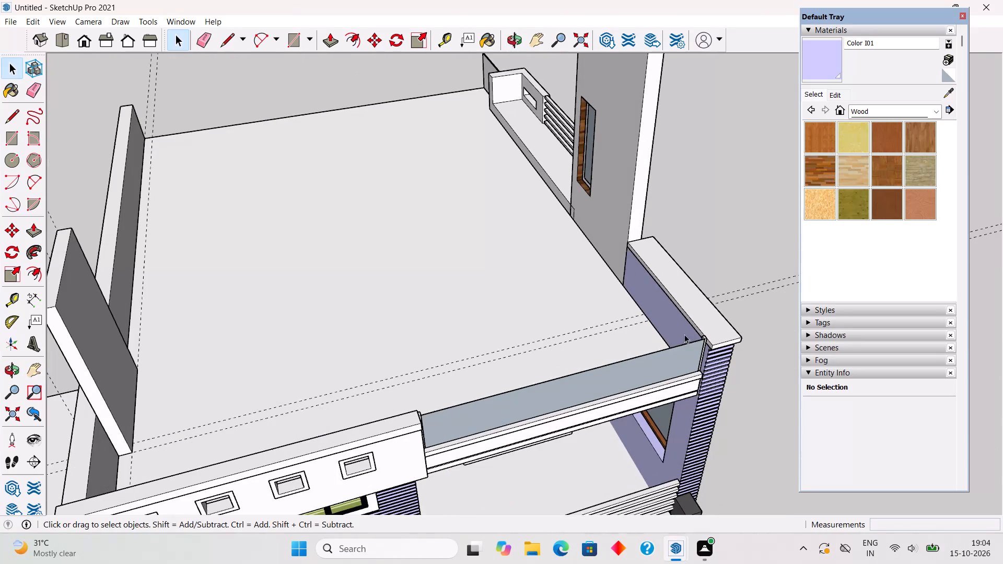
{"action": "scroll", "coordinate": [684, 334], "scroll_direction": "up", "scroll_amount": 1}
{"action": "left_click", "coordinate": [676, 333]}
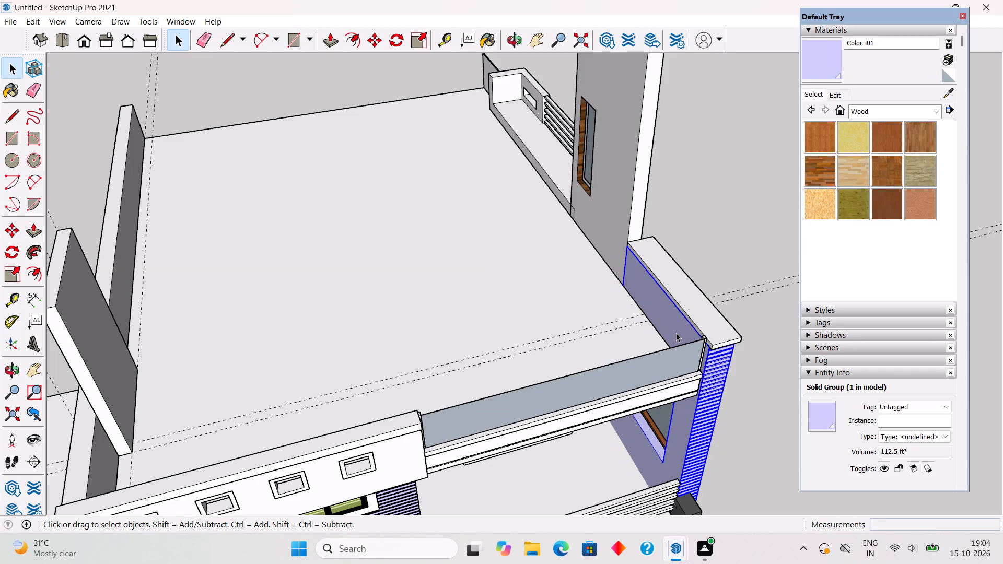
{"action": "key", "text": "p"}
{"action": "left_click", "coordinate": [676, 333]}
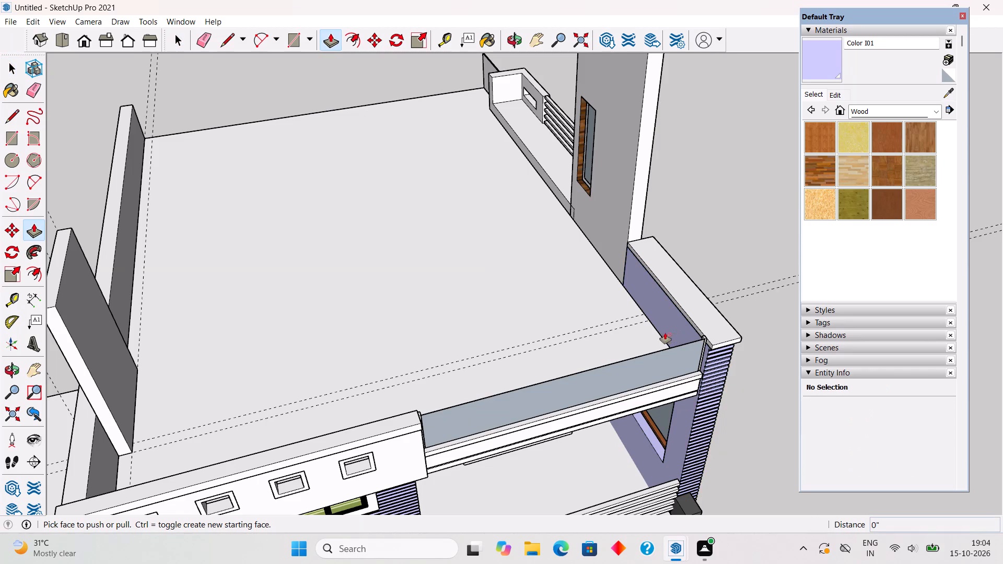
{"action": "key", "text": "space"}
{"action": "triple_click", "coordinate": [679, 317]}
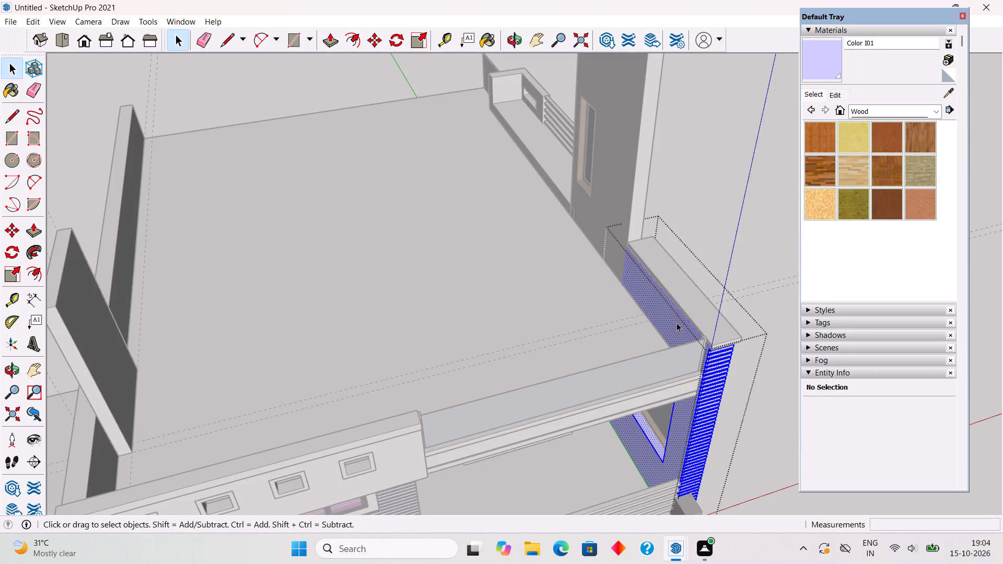
Examine the opened corner wall group from the roof, front and outer sides, and close the group.
{"action": "middle_click_drag", "start_coordinate": [672, 330], "coordinate": [824, 343]}
{"action": "scroll", "coordinate": [569, 327], "scroll_direction": "down", "scroll_amount": 4}
{"action": "middle_click_drag", "start_coordinate": [510, 324], "coordinate": [563, 356]}
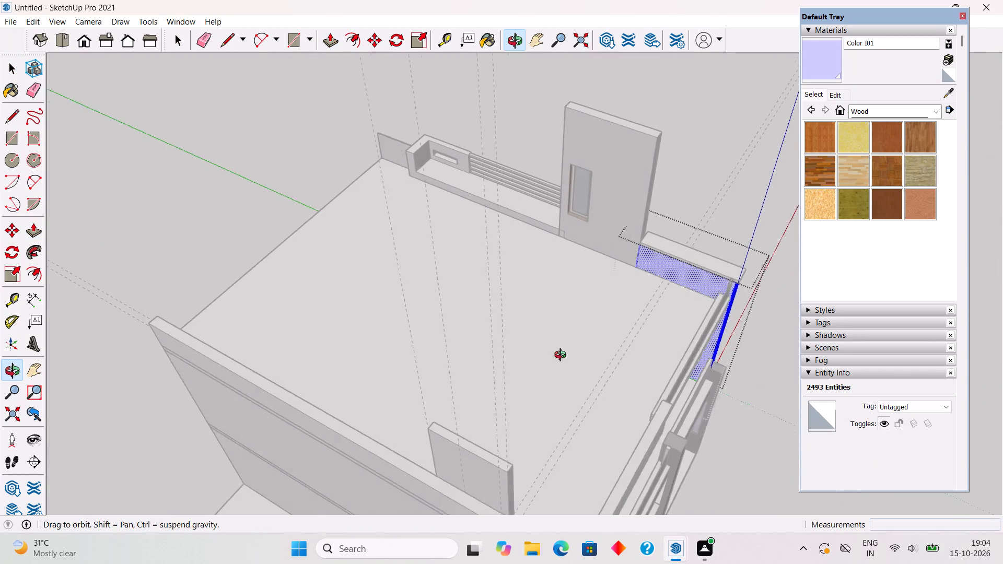
{"action": "middle_click_drag", "start_coordinate": [563, 356], "coordinate": [645, 362]}
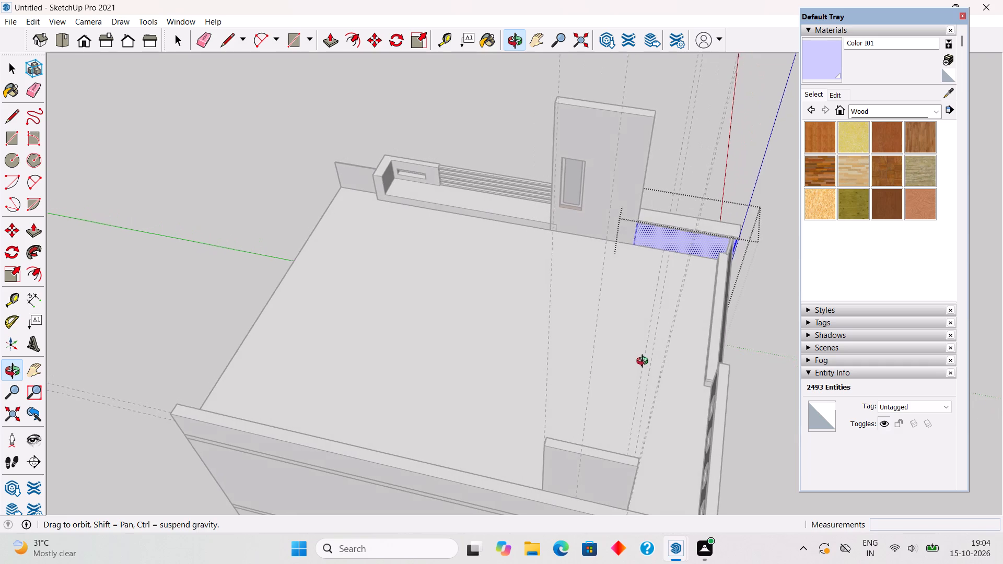
{"action": "middle_click_drag", "start_coordinate": [645, 362], "coordinate": [328, 226]}
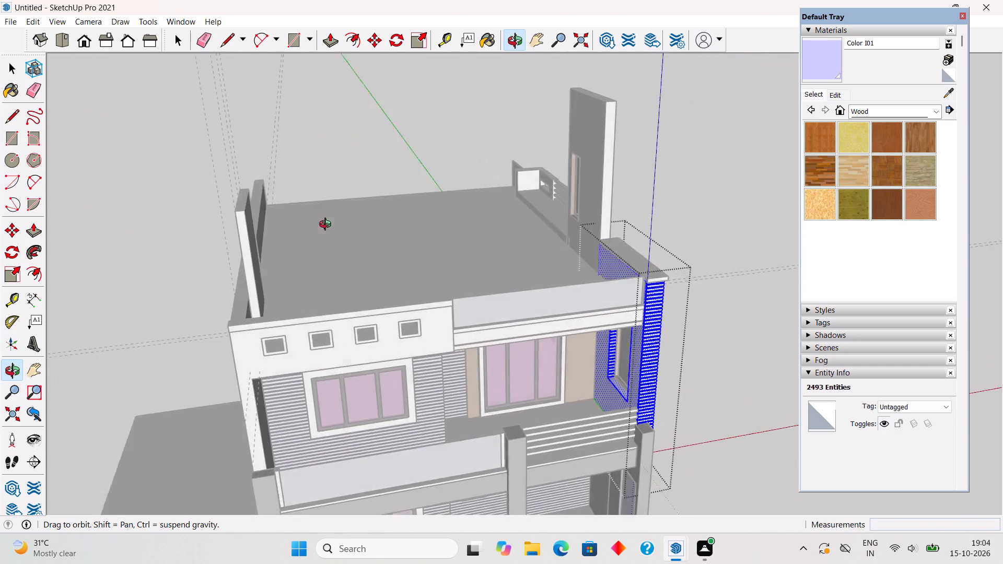
{"action": "middle_click_drag", "start_coordinate": [328, 226], "coordinate": [334, 225]}
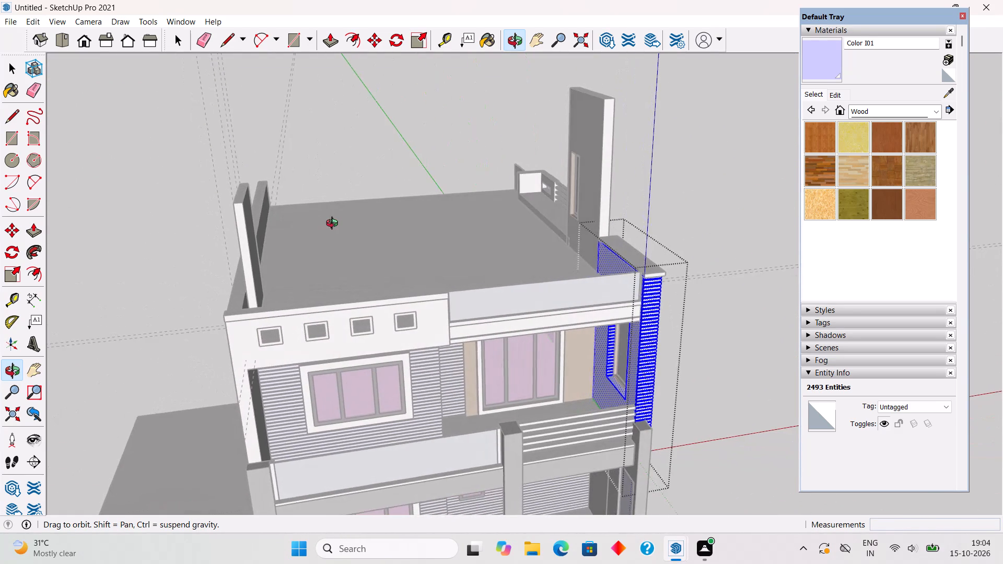
{"action": "middle_click_drag", "start_coordinate": [334, 225], "coordinate": [335, 228]}
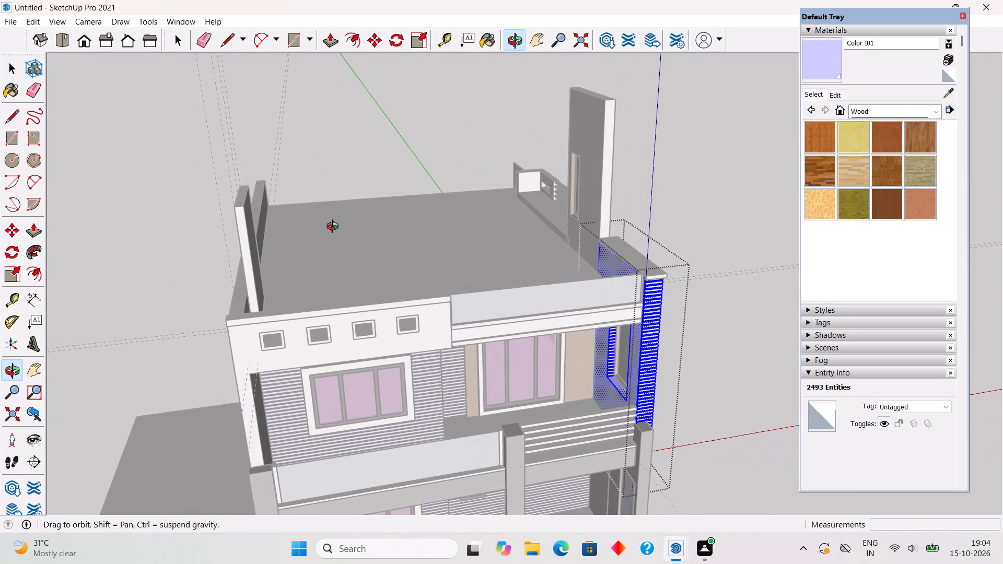
{"action": "middle_click_drag", "start_coordinate": [335, 228], "coordinate": [211, 275]}
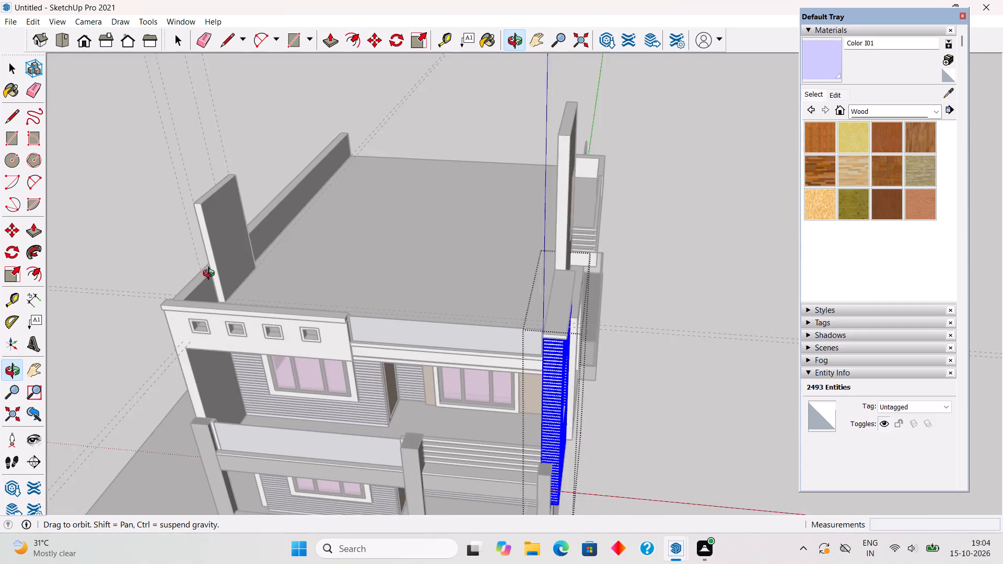
{"action": "middle_click_drag", "start_coordinate": [211, 275], "coordinate": [108, 267]}
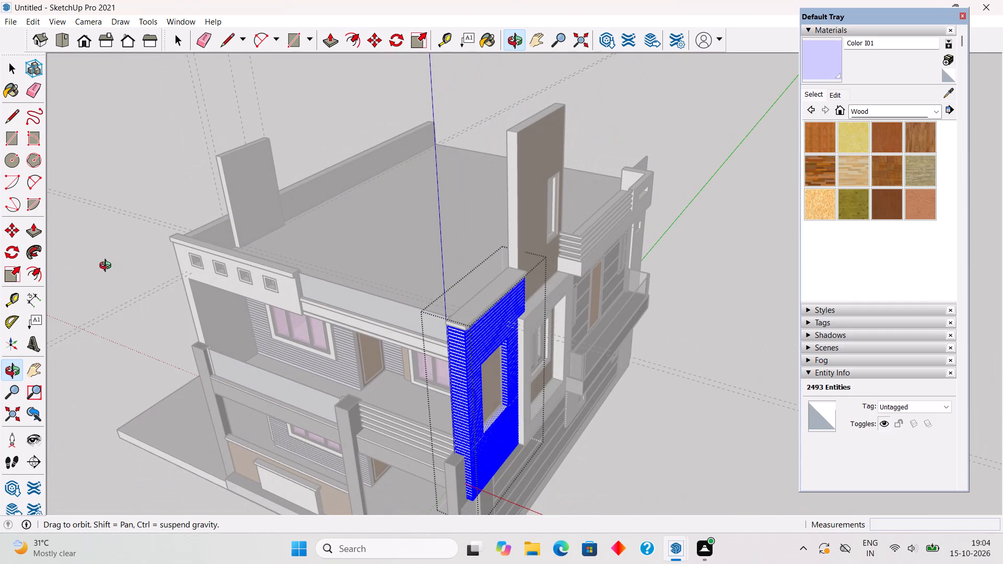
{"action": "middle_click_drag", "start_coordinate": [108, 267], "coordinate": [94, 271]}
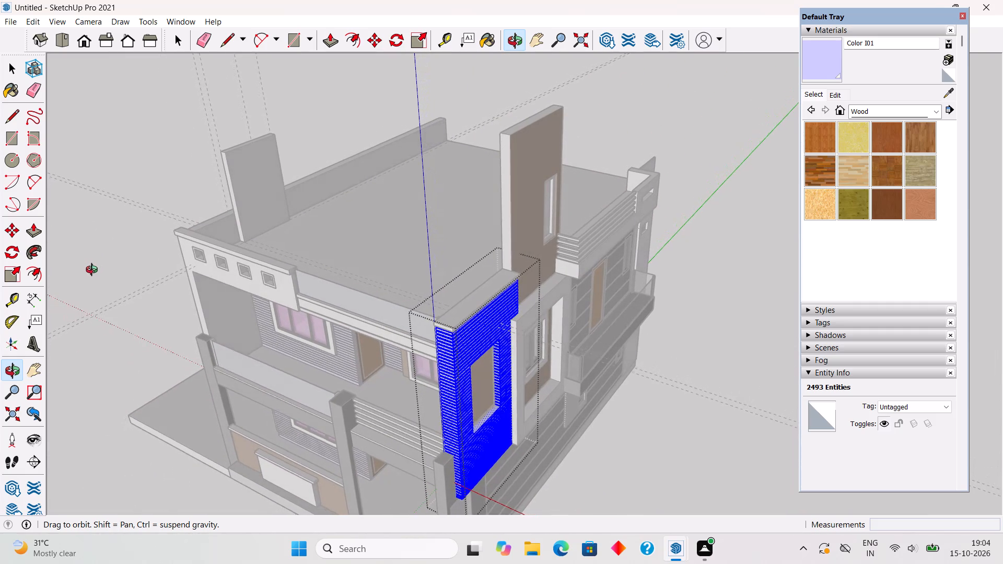
{"action": "middle_click_drag", "start_coordinate": [94, 271], "coordinate": [65, 239]}
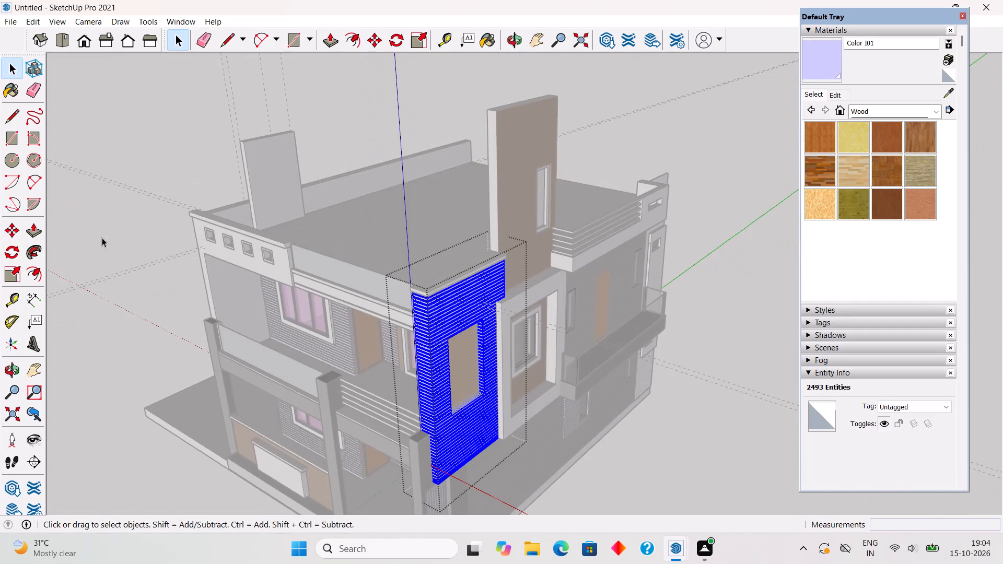
{"action": "scroll", "coordinate": [460, 336], "scroll_direction": "up", "scroll_amount": 3}
{"action": "scroll", "coordinate": [508, 343], "scroll_direction": "up", "scroll_amount": 2}
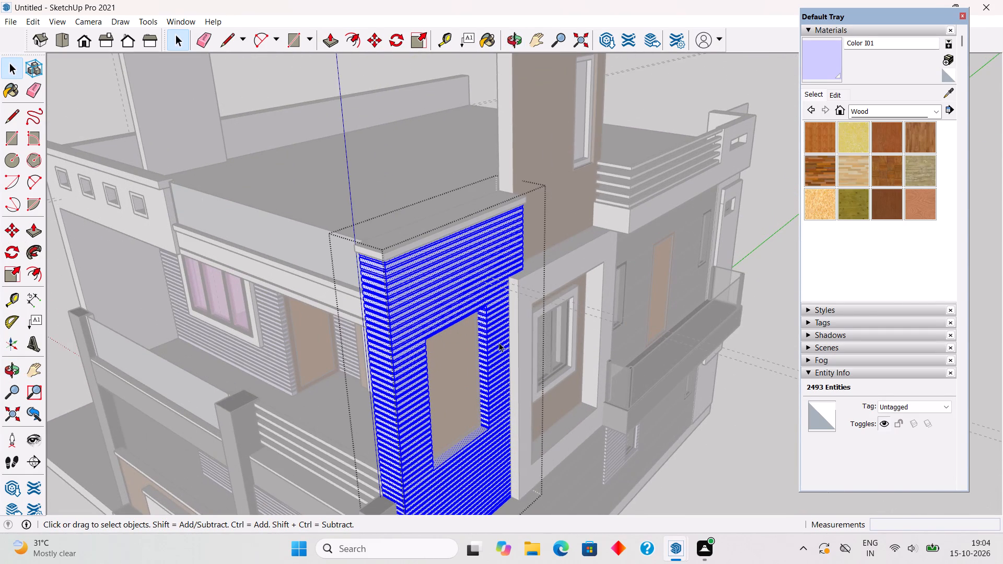
{"action": "middle_click_drag", "start_coordinate": [493, 342], "coordinate": [433, 368]}
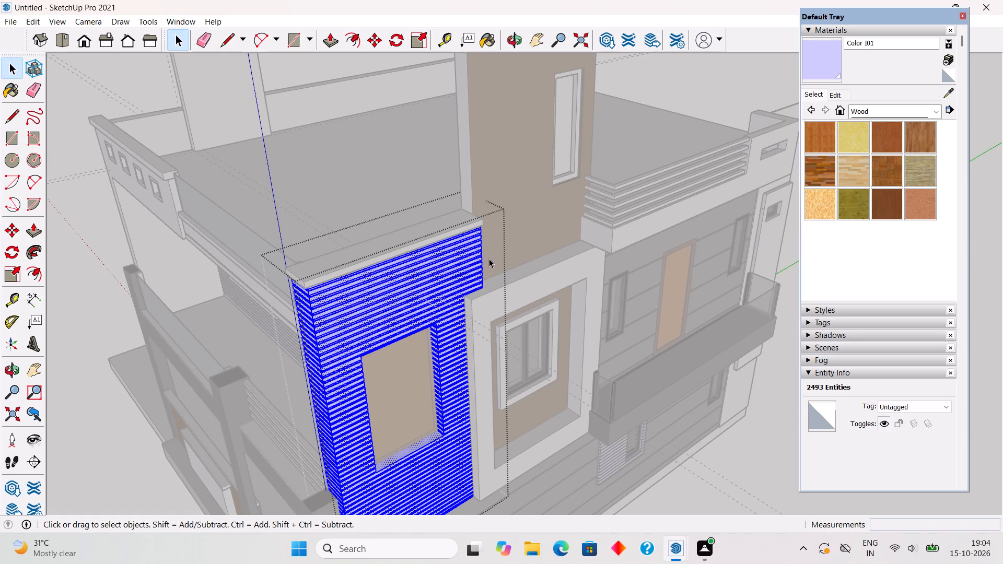
{"action": "middle_click_drag", "start_coordinate": [489, 258], "coordinate": [669, 321]}
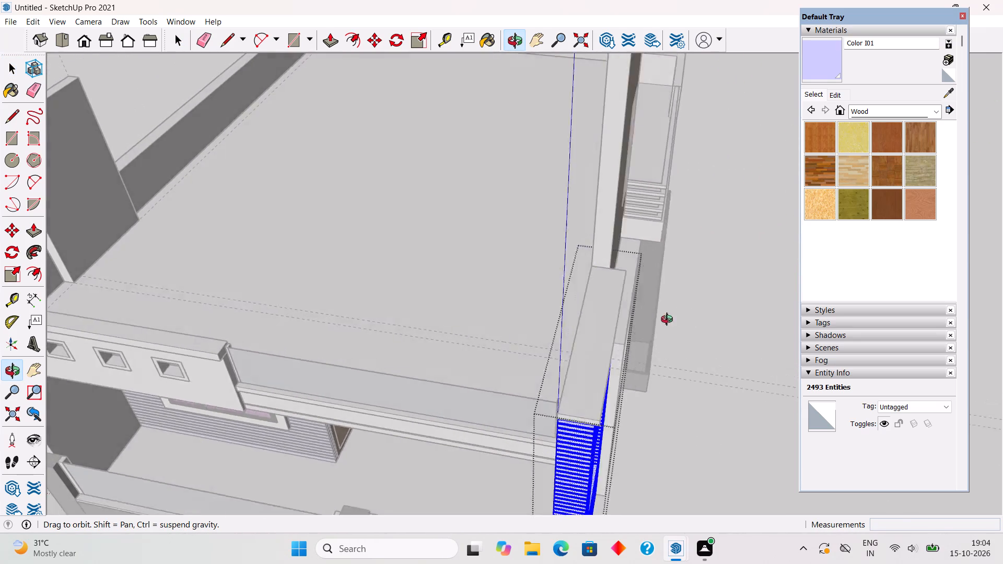
{"action": "middle_click_drag", "start_coordinate": [669, 321], "coordinate": [715, 311]}
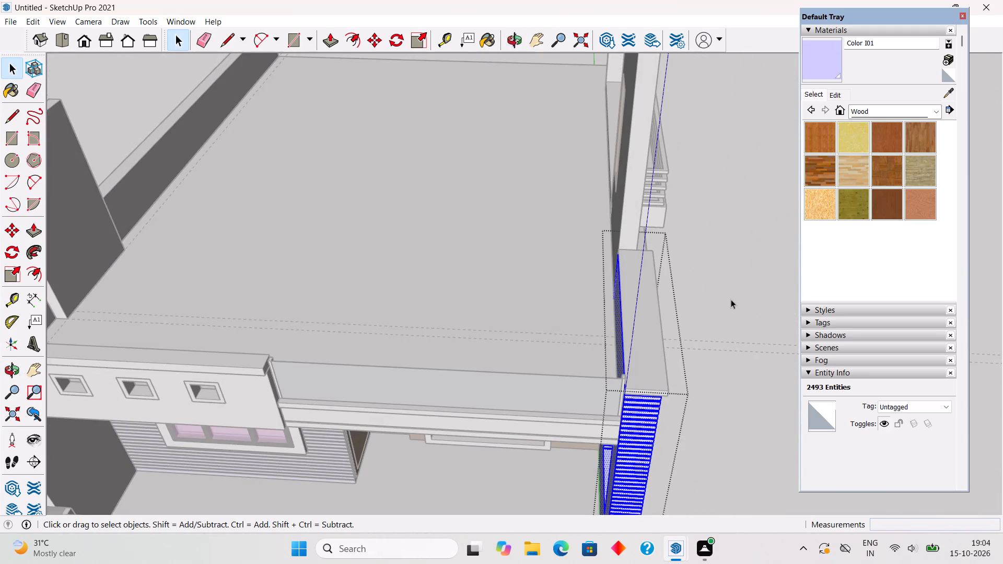
{"action": "left_click", "coordinate": [731, 299]}
Open the wood-clad tower's group for editing from its roof-facing side.
{"action": "middle_click_drag", "start_coordinate": [552, 314], "coordinate": [672, 333]}
{"action": "scroll", "coordinate": [671, 333], "scroll_direction": "down", "scroll_amount": 3}
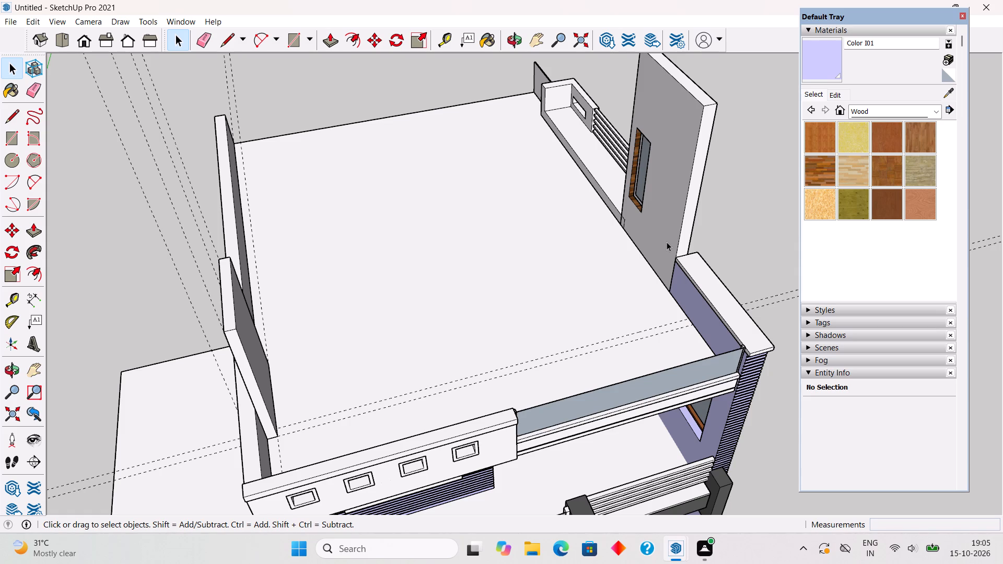
{"action": "triple_click", "coordinate": [666, 229]}
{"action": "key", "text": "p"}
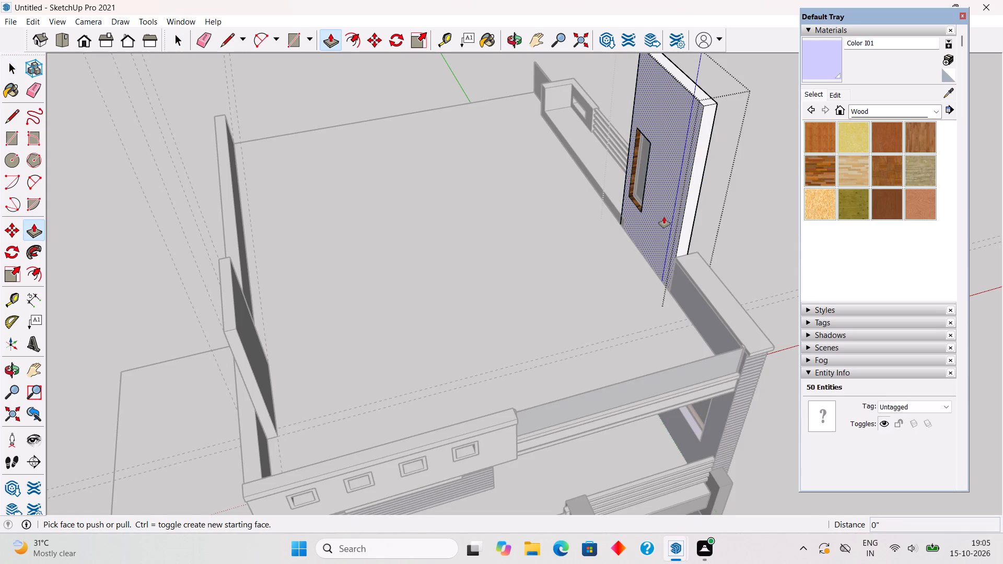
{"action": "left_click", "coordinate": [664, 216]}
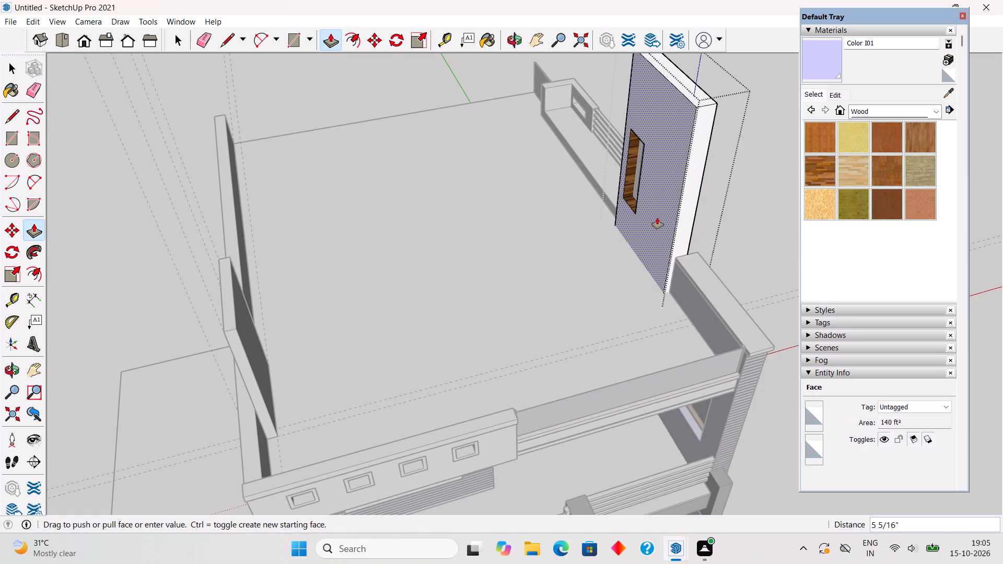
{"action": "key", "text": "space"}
Draw a 7' line along the base of the tower's roof-facing side, from corner to corner at roof level.
{"action": "key", "text": "l"}
{"action": "scroll", "coordinate": [651, 217], "scroll_direction": "up", "scroll_amount": 4}
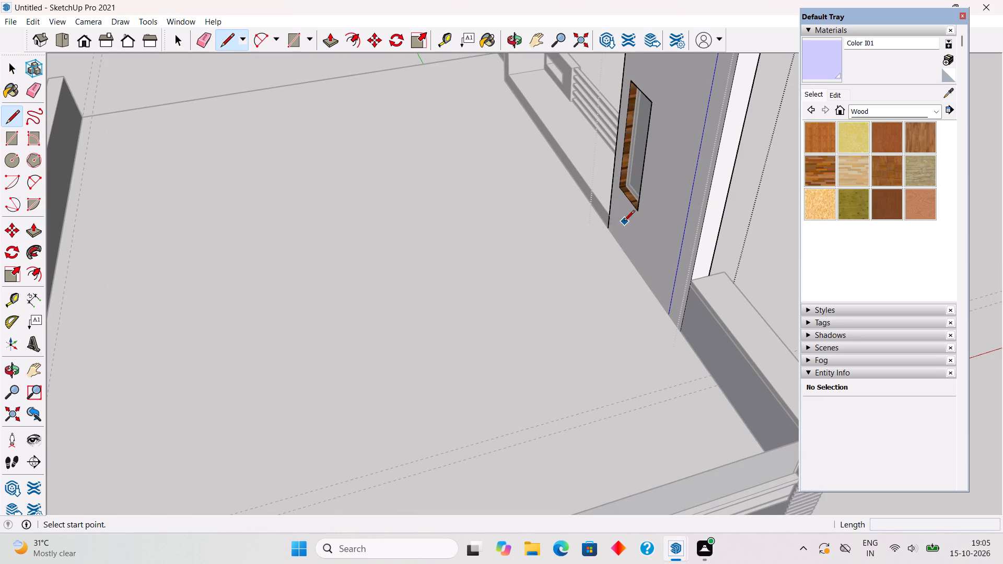
{"action": "left_click", "coordinate": [605, 228]}
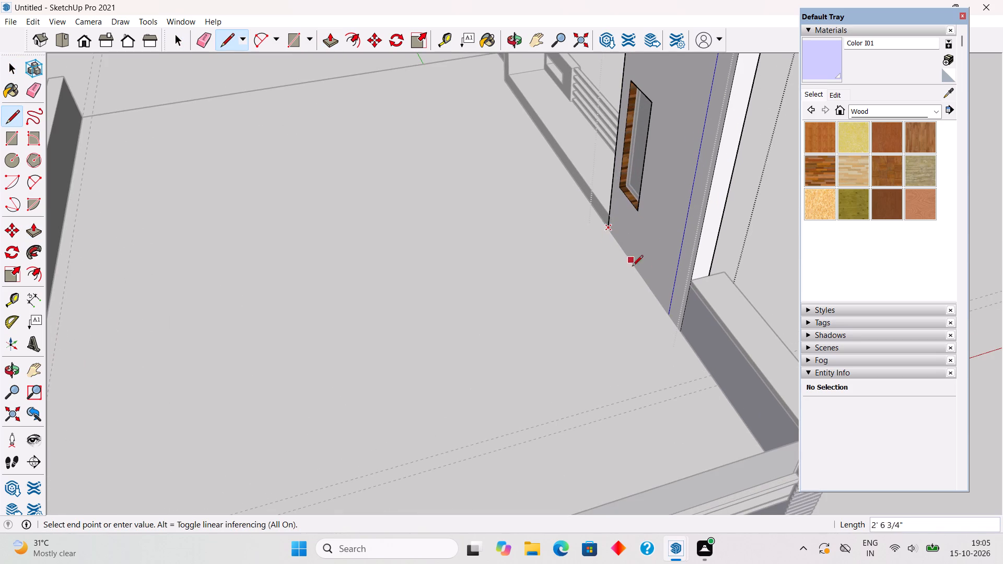
{"action": "left_click", "coordinate": [682, 330]}
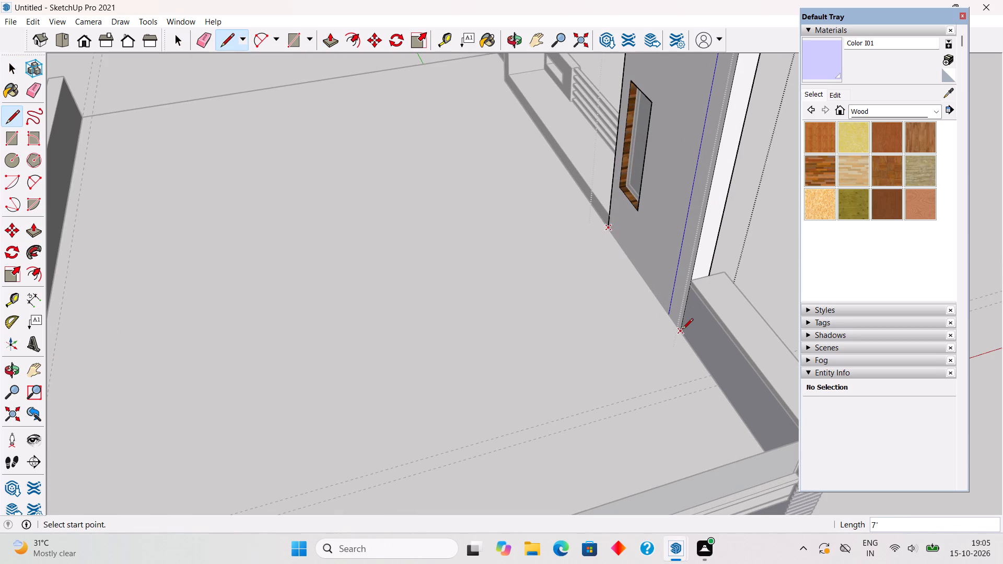
Push/Pull the wood-clad tower's whole roof-facing side 6" out over the roof and close the tower's group.
{"action": "key", "text": "p"}
{"action": "left_click", "coordinate": [654, 296]}
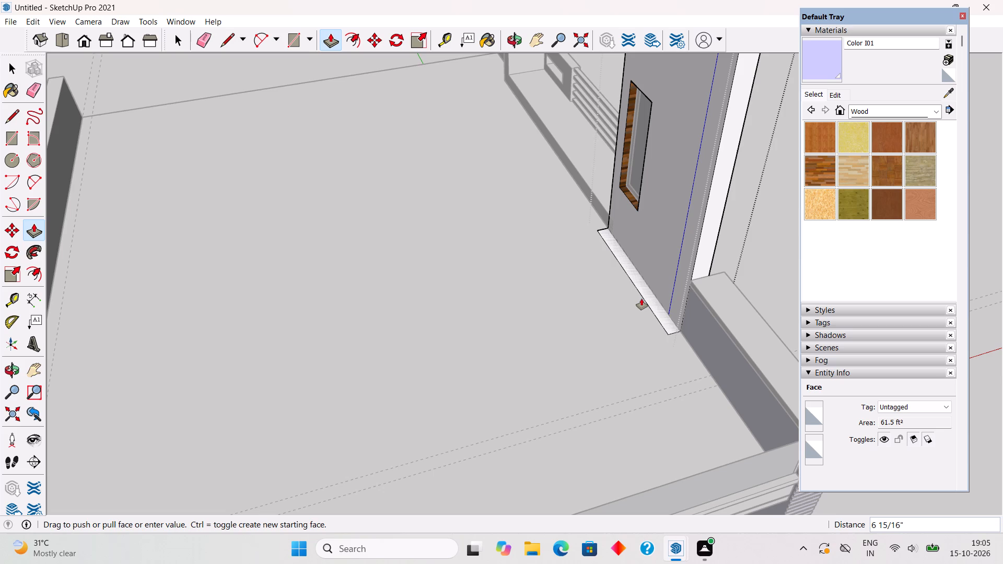
{"action": "key", "text": "space"}
{"action": "left_click", "coordinate": [668, 279]}
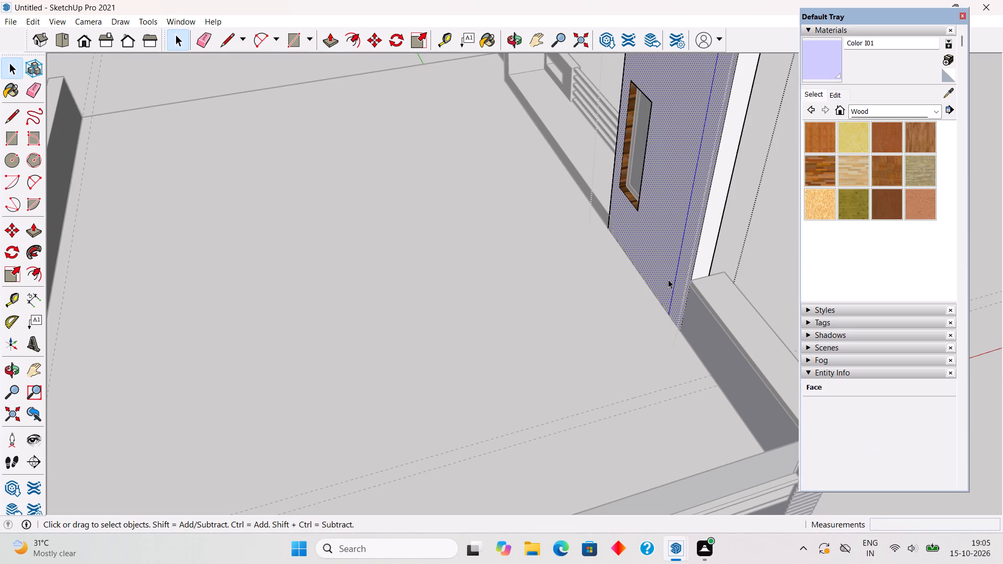
{"action": "key", "text": "p"}
{"action": "left_click", "coordinate": [668, 279]}
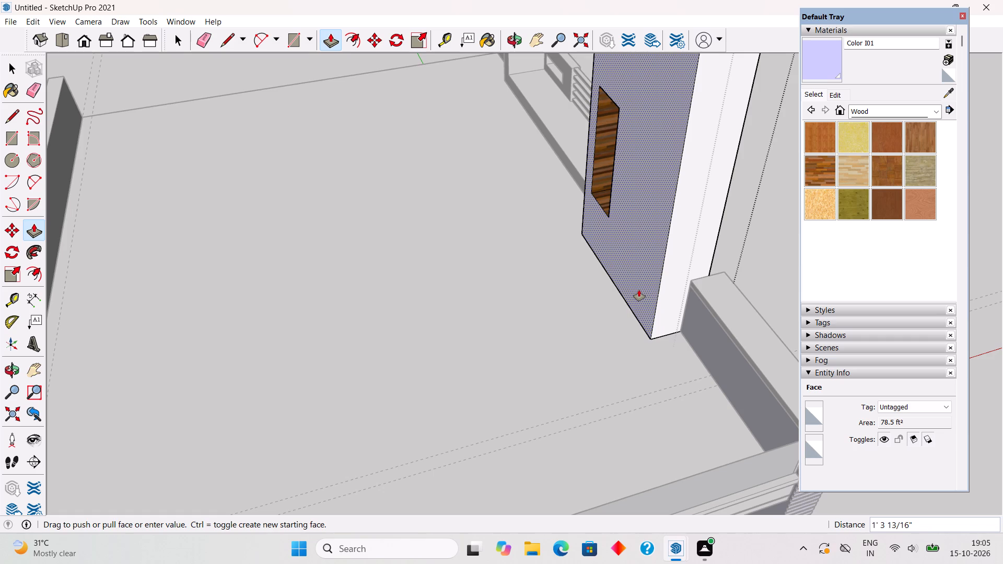
{"action": "type", "text": "6\""}
{"action": "key", "text": "Return"}
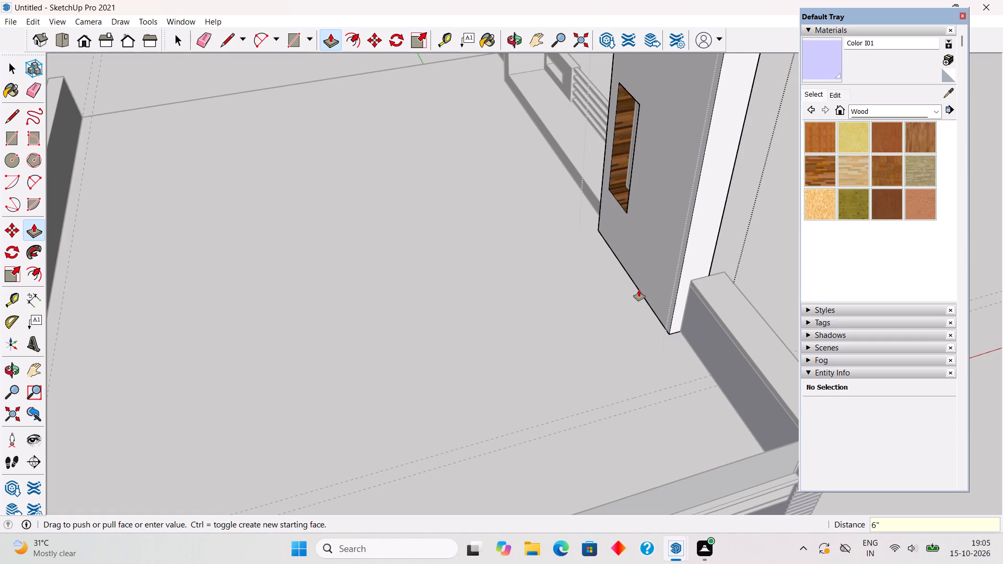
{"action": "key", "text": "space"}
{"action": "scroll", "coordinate": [639, 290], "scroll_direction": "down", "scroll_amount": 2}
{"action": "left_click", "coordinate": [744, 264]}
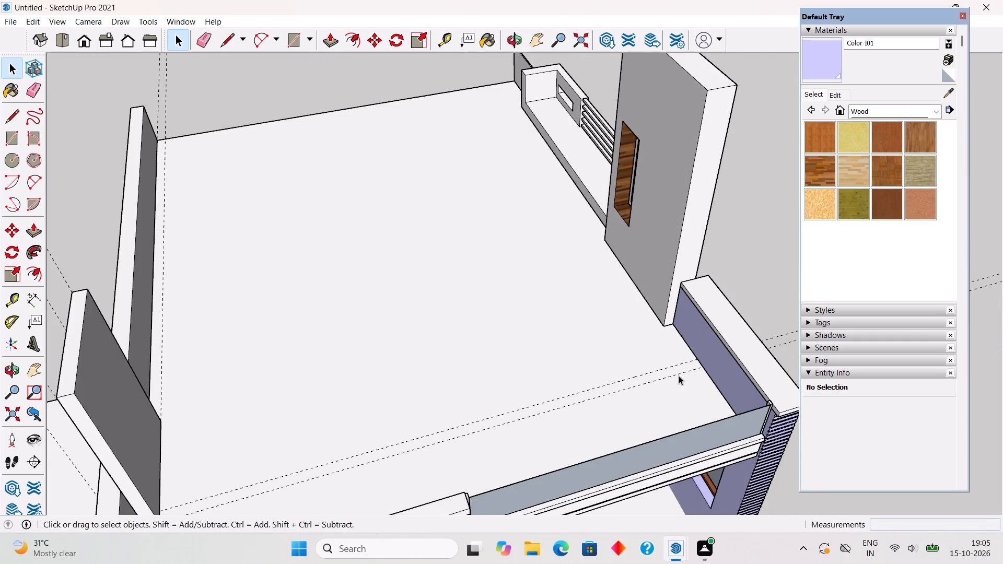
Place a guide on the roof 9" inward from the inner base edge of the louvred corner wall beside the tower.
{"action": "middle_click_drag", "start_coordinate": [678, 377], "coordinate": [634, 398]}
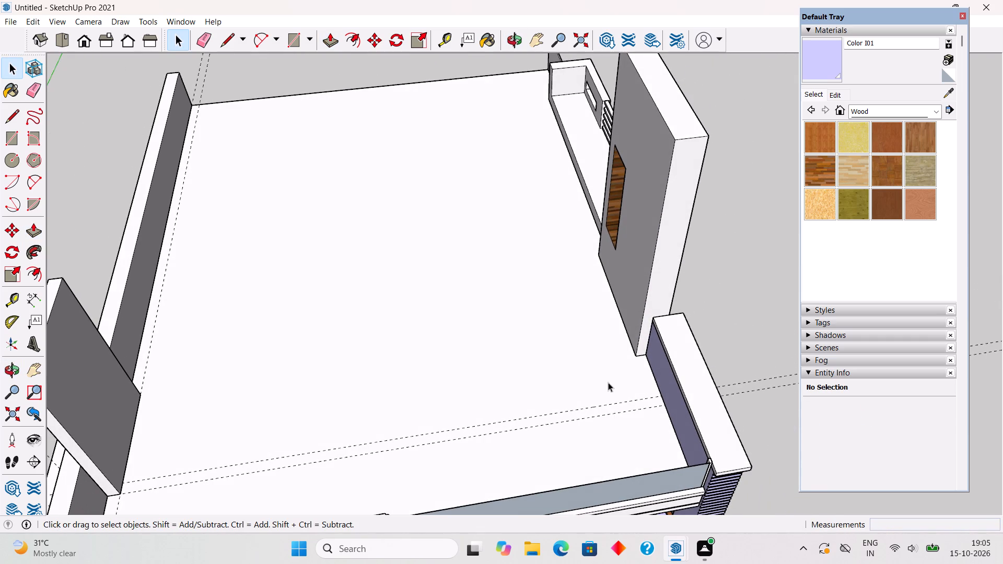
{"action": "middle_click_drag", "start_coordinate": [608, 386], "coordinate": [603, 418]}
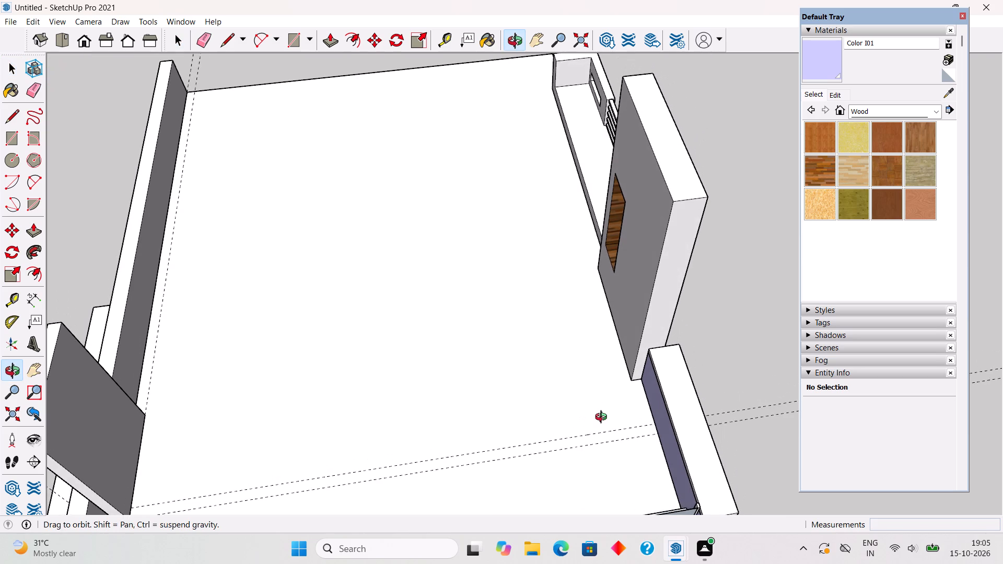
{"action": "middle_click_drag", "start_coordinate": [603, 418], "coordinate": [603, 419]}
{"action": "scroll", "coordinate": [638, 417], "scroll_direction": "up", "scroll_amount": 4}
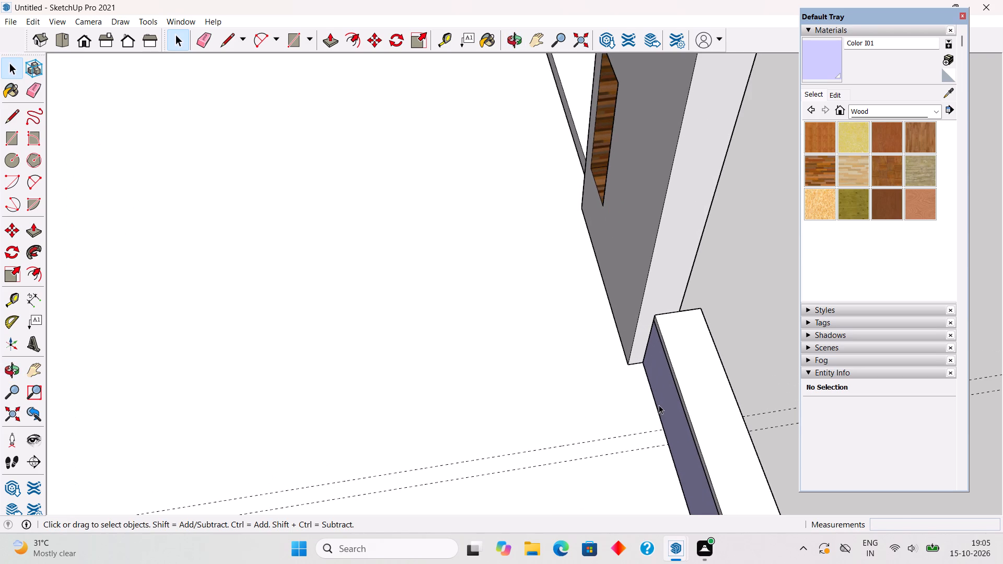
{"action": "key", "text": "t"}
{"action": "left_click", "coordinate": [656, 405]}
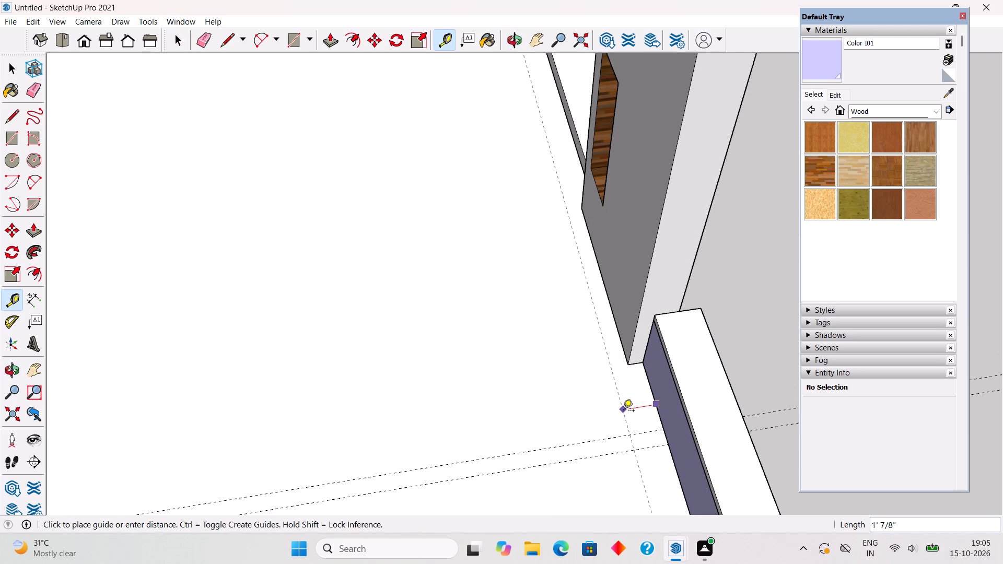
{"action": "type", "text": "9\""}
{"action": "key", "text": "Return"}
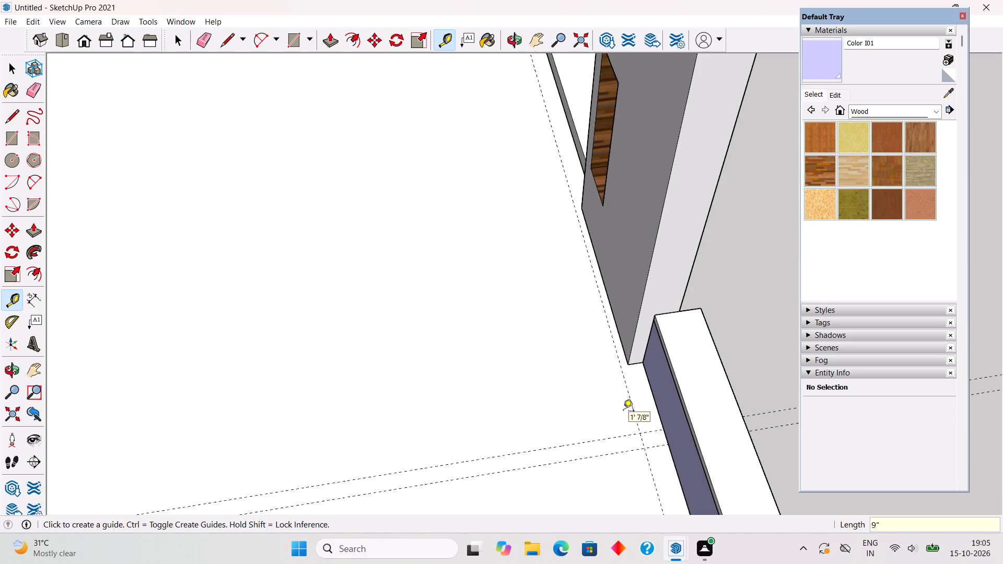
{"action": "key", "text": "space"}
Draw a 9" by 2' 11" rectangle on the roof from the tower and corner wall junction to the guide intersection.
{"action": "key", "text": "r"}
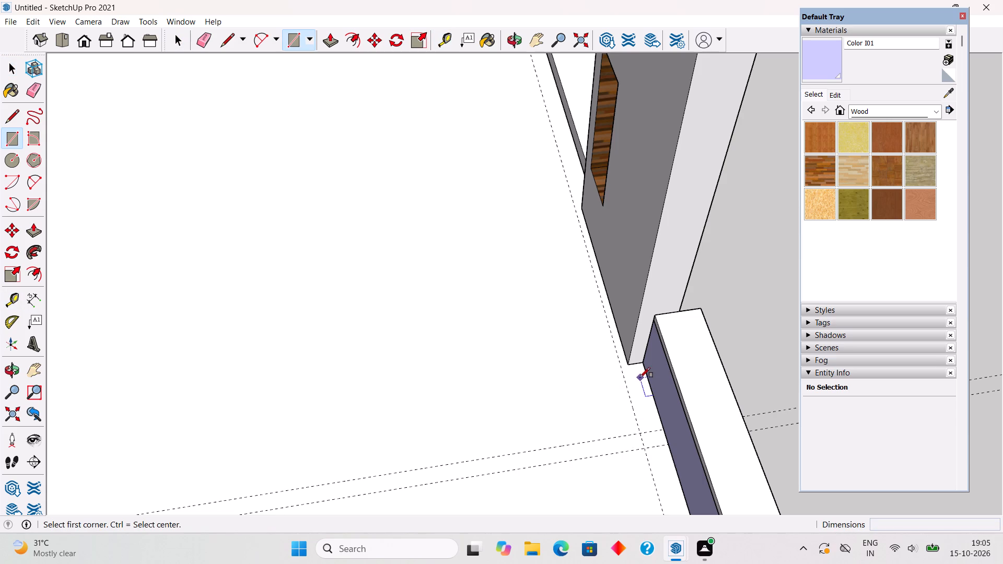
{"action": "scroll", "coordinate": [640, 362], "scroll_direction": "up", "scroll_amount": 4}
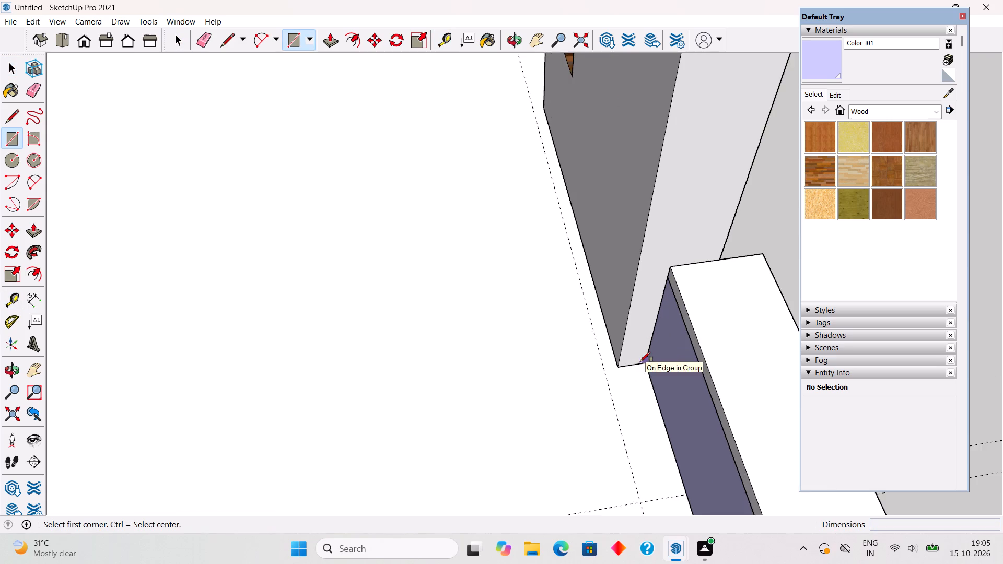
{"action": "scroll", "coordinate": [640, 362], "scroll_direction": "up", "scroll_amount": 7}
{"action": "left_click", "coordinate": [647, 360]}
{"action": "scroll", "coordinate": [555, 410], "scroll_direction": "down", "scroll_amount": 5}
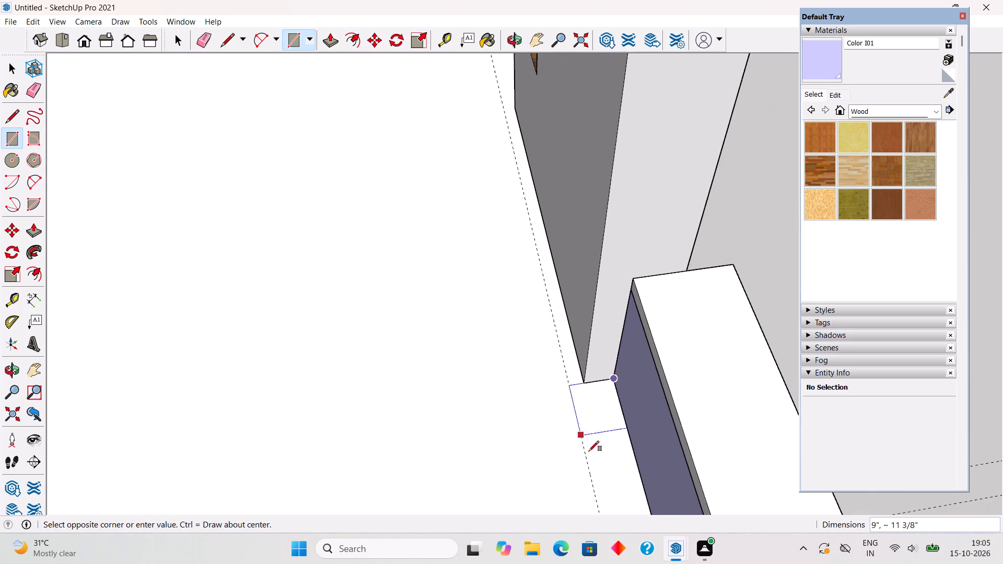
{"action": "scroll", "coordinate": [565, 403], "scroll_direction": "down", "scroll_amount": 9}
{"action": "left_click", "coordinate": [580, 471]}
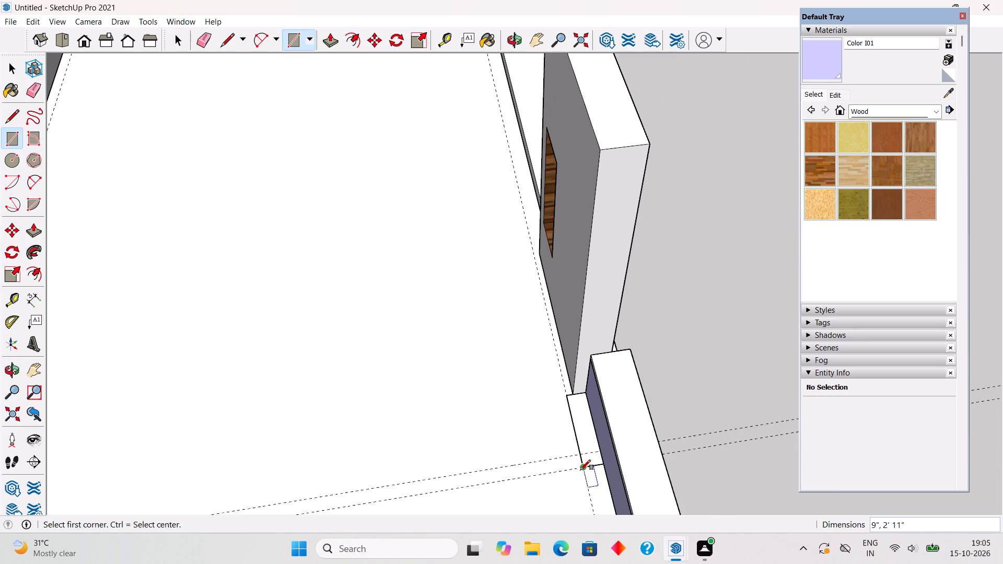
Push/Pull the 9" by 2' 11" roof rectangle up into a wall panel about 7' 9" tall.
{"action": "key", "text": "p"}
{"action": "left_click", "coordinate": [587, 460]}
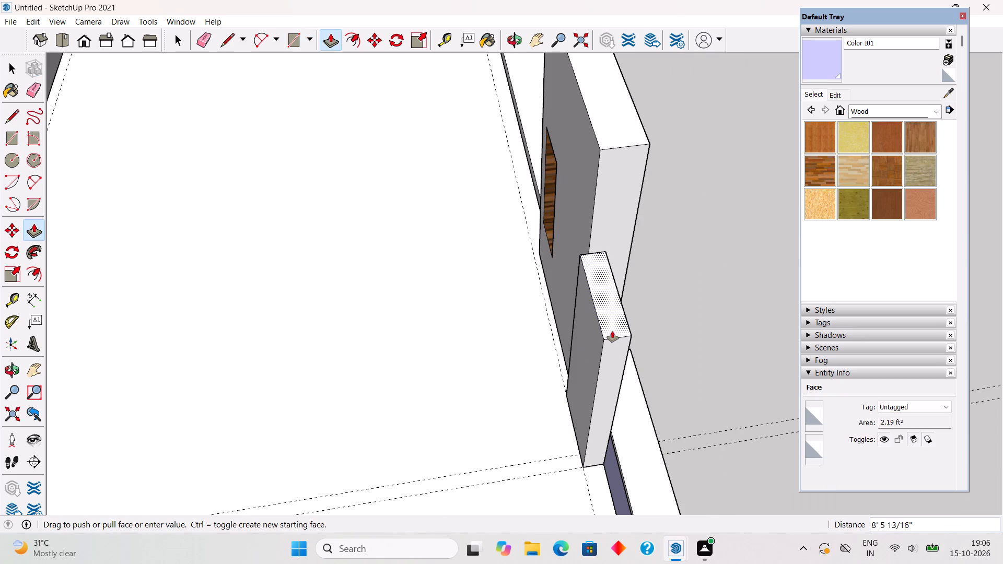
{"action": "left_click", "coordinate": [557, 159]}
{"action": "key", "text": "space"}
{"action": "left_click", "coordinate": [670, 183]}
Examine the new wall panel against the tower, corner wall and opposite tall panel from the street sides and above.
{"action": "middle_click_drag", "start_coordinate": [667, 387], "coordinate": [640, 386]}
{"action": "scroll", "coordinate": [664, 387], "scroll_direction": "down", "scroll_amount": 1}
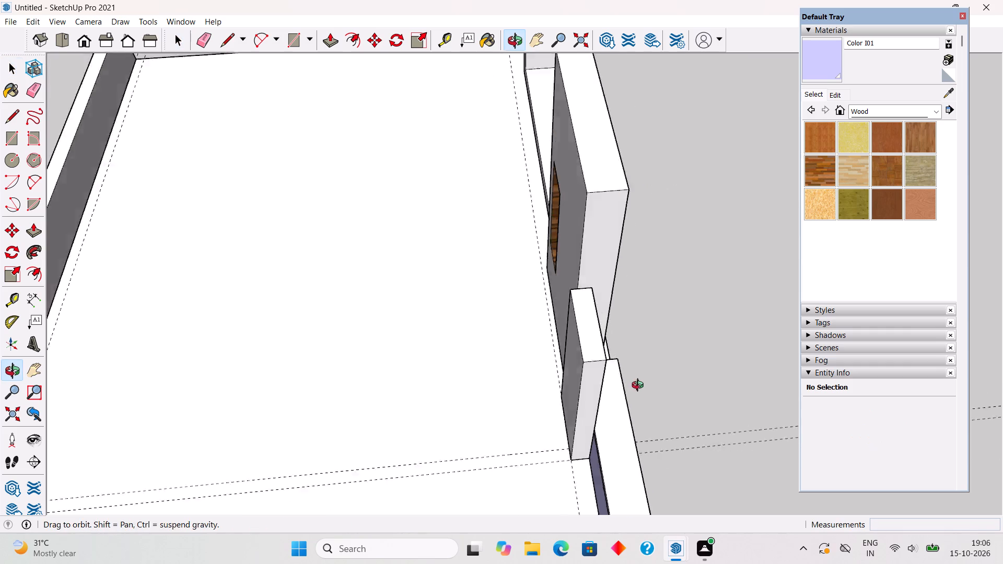
{"action": "middle_click_drag", "start_coordinate": [640, 386], "coordinate": [416, 305]}
{"action": "scroll", "coordinate": [416, 305], "scroll_direction": "down", "scroll_amount": 8}
{"action": "middle_click_drag", "start_coordinate": [361, 290], "coordinate": [290, 258]}
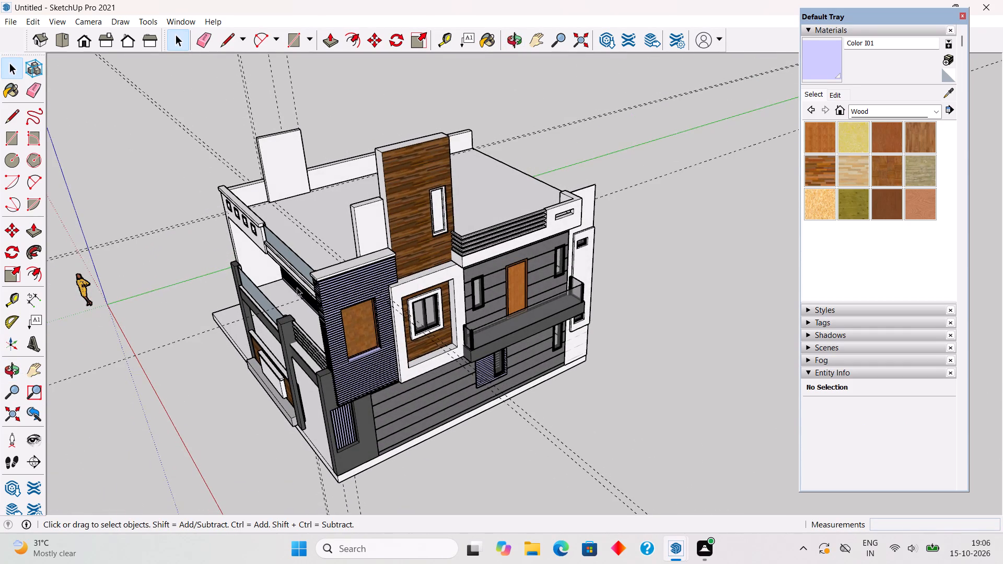
{"action": "middle_click_drag", "start_coordinate": [295, 287], "coordinate": [453, 338]}
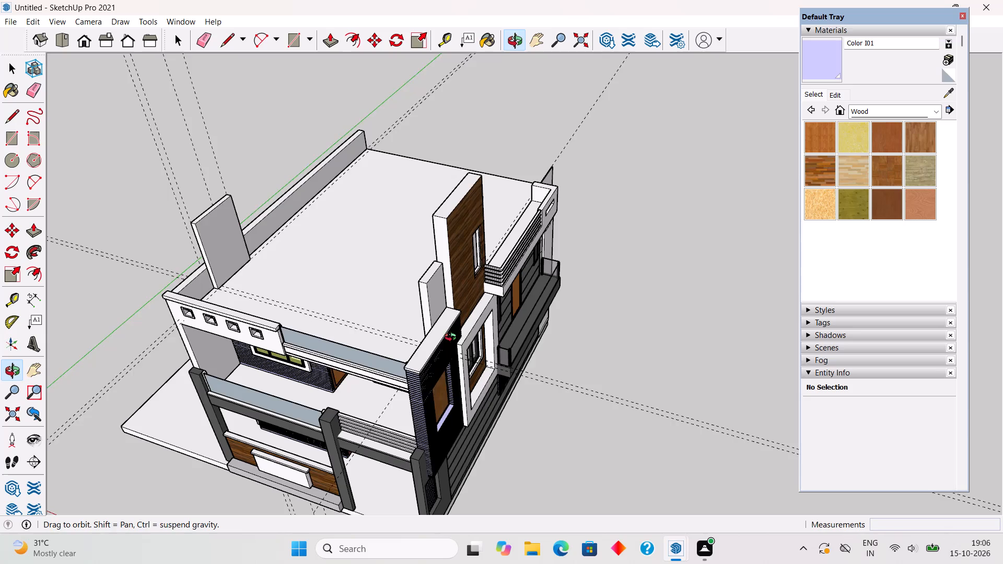
{"action": "middle_click_drag", "start_coordinate": [453, 338], "coordinate": [453, 341]}
{"action": "scroll", "coordinate": [405, 325], "scroll_direction": "up", "scroll_amount": 7}
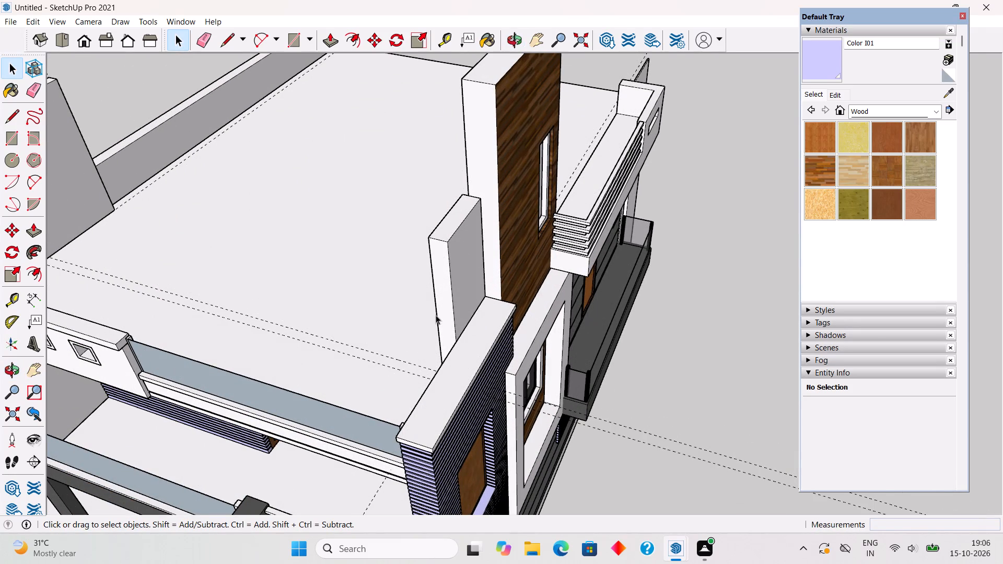
{"action": "middle_click_drag", "start_coordinate": [436, 325], "coordinate": [506, 356]}
{"action": "scroll", "coordinate": [506, 356], "scroll_direction": "down", "scroll_amount": 8}
{"action": "middle_click_drag", "start_coordinate": [491, 342], "coordinate": [532, 360]}
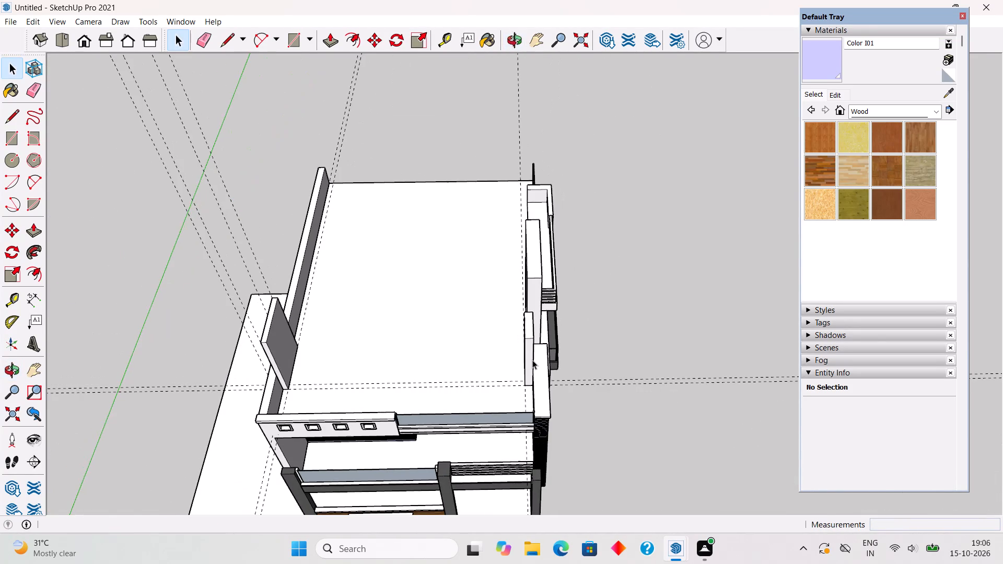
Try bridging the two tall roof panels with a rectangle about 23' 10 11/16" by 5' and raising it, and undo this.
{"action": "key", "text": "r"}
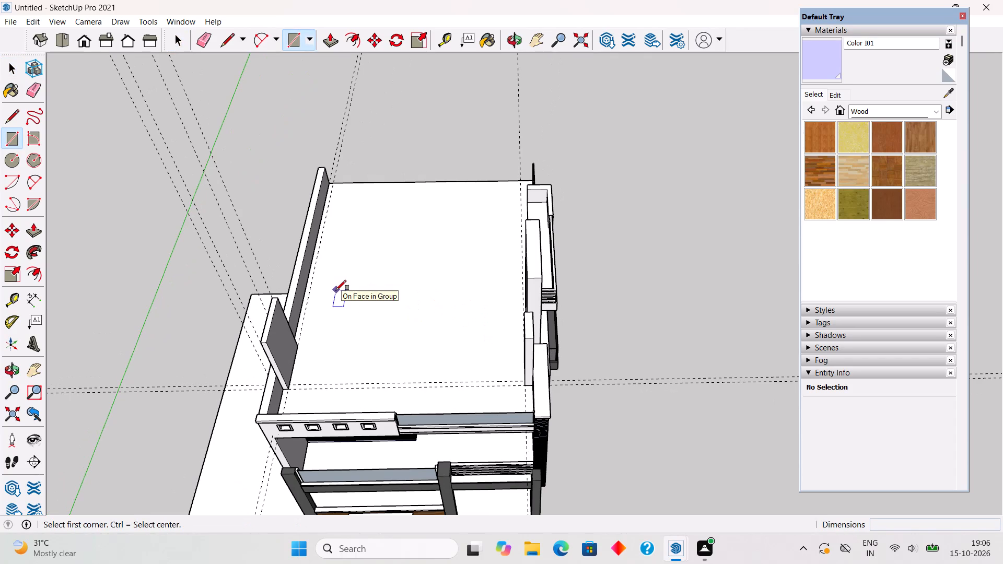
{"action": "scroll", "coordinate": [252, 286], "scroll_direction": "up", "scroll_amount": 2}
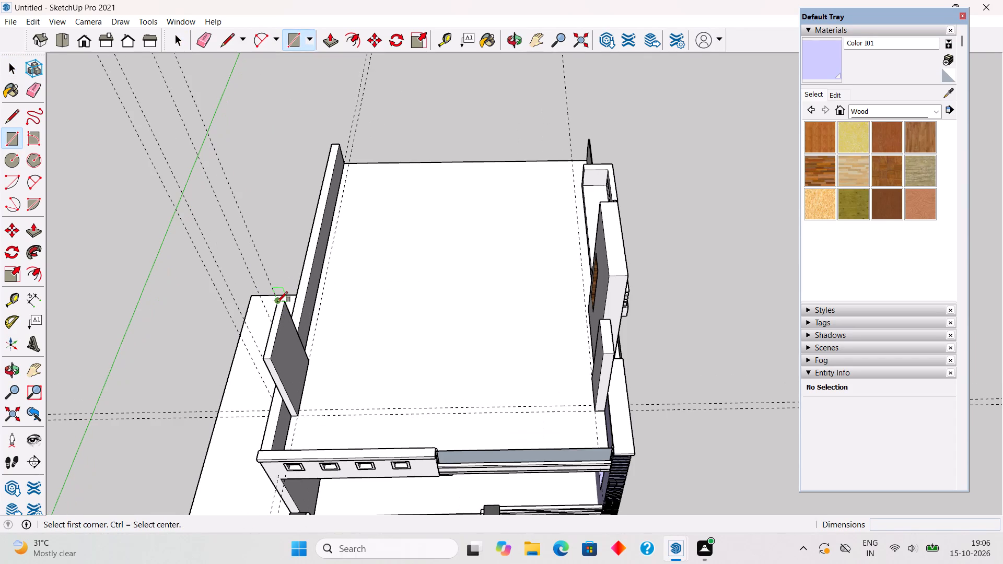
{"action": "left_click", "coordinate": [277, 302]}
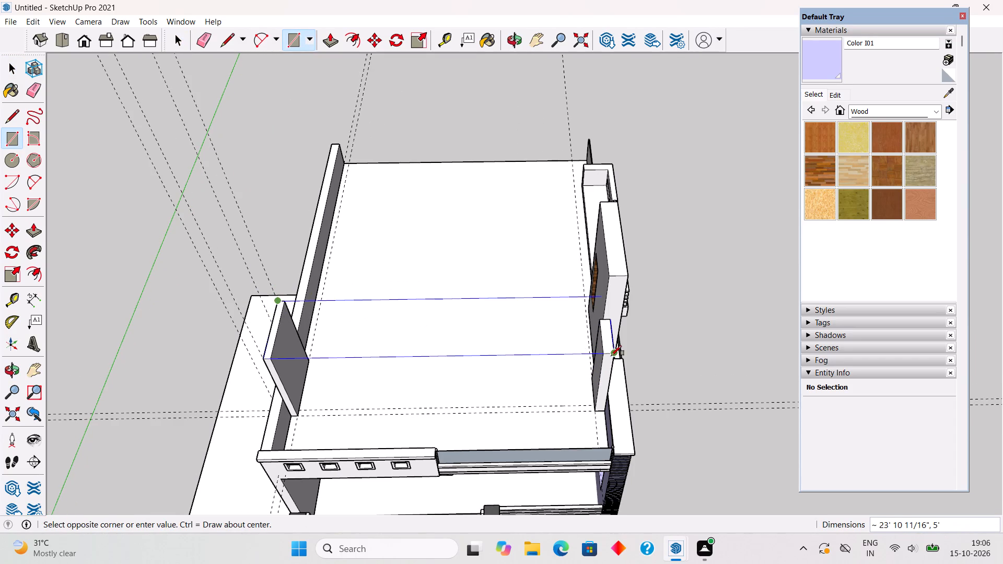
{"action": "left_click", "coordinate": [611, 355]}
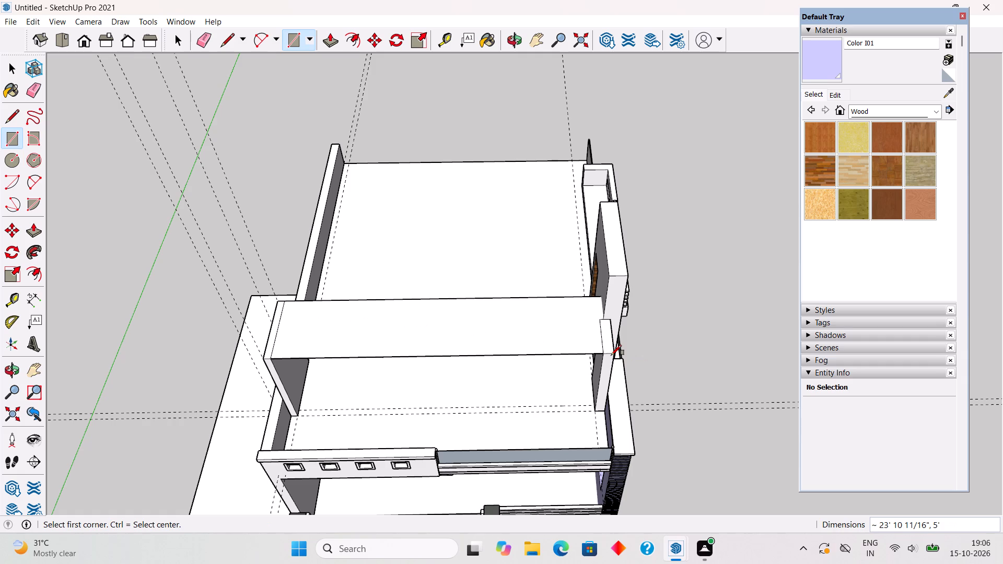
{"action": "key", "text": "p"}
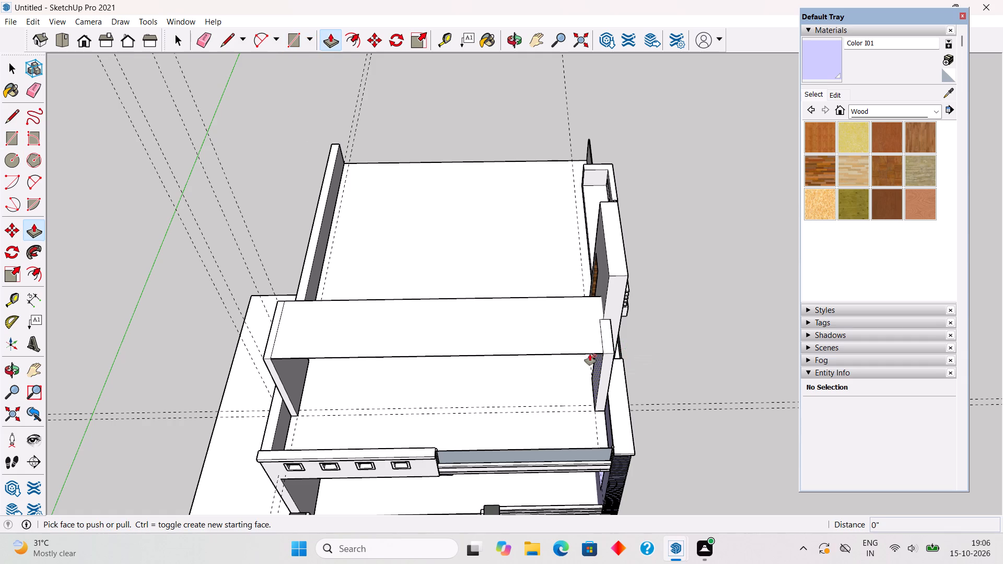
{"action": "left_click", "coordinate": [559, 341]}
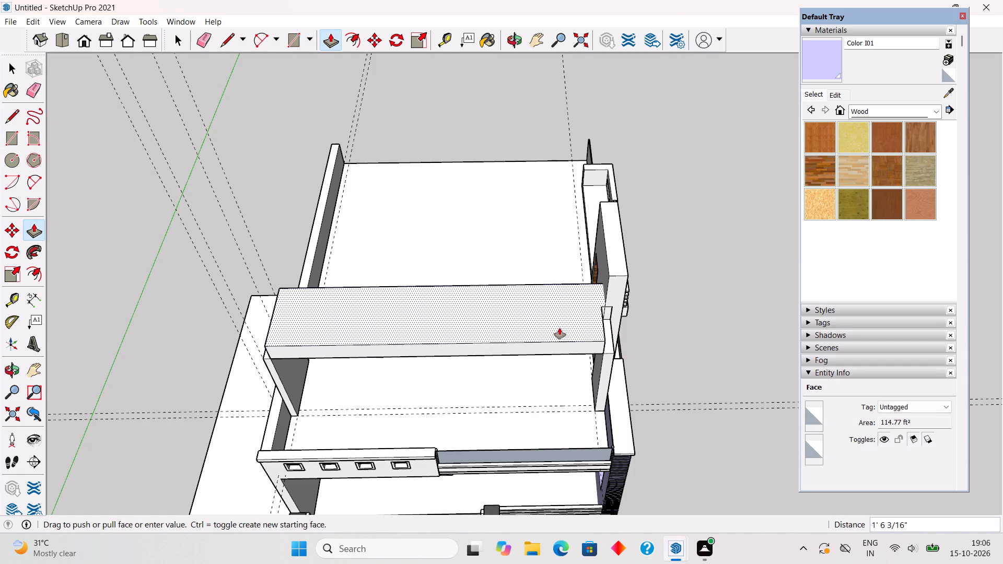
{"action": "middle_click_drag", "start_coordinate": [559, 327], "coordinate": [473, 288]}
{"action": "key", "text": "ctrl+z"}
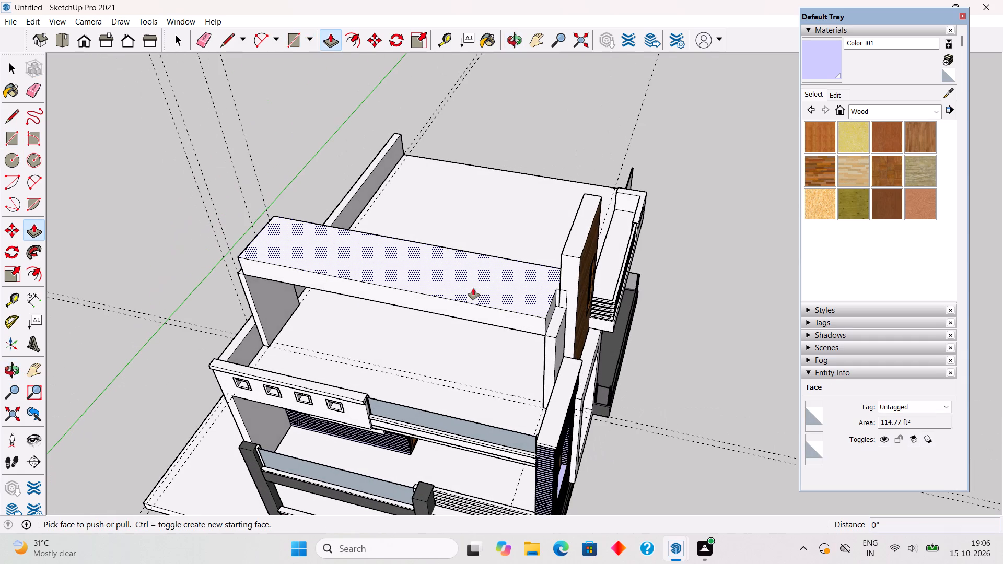
Select all of the new wall panel beside the tower and make it a group.
{"action": "key", "text": "space"}
{"action": "triple_click", "coordinate": [559, 340]}
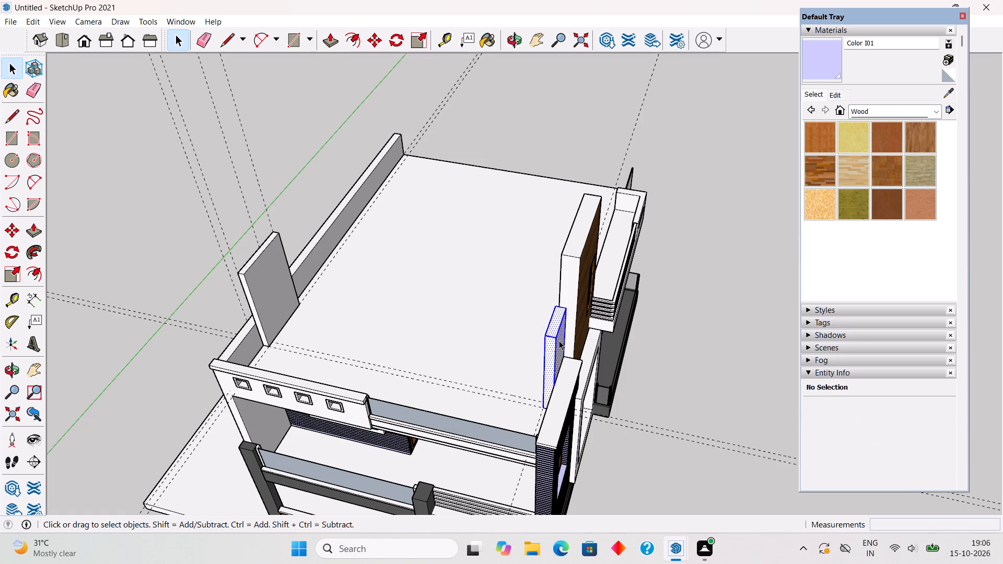
{"action": "right_click", "coordinate": [559, 340]}
{"action": "left_click", "coordinate": [587, 254]}
{"action": "left_click", "coordinate": [683, 324]}
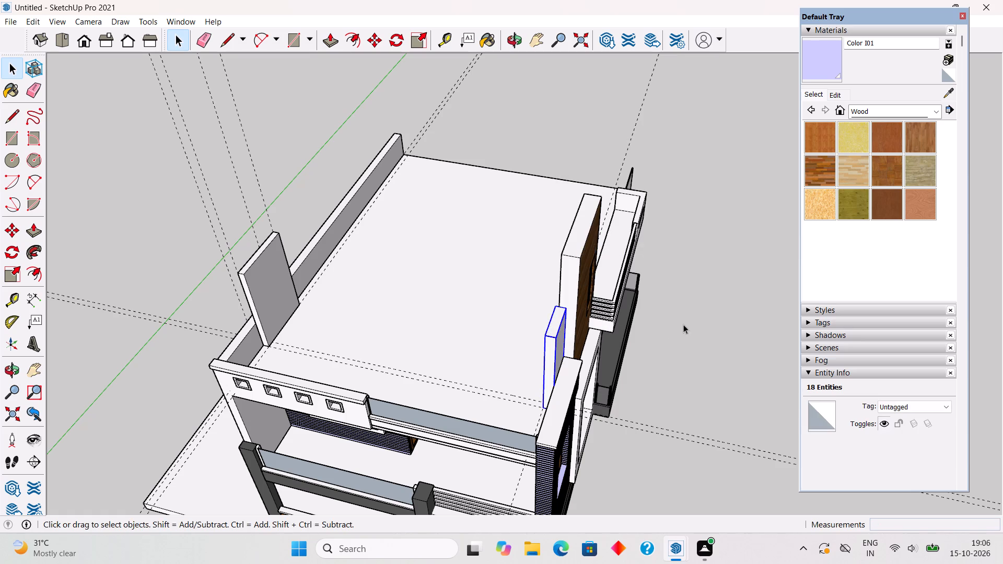
Draw a rectangle about 23' 10 11/16" by 5' across the tops of the two tall roof panels, spanning between their outer corners.
{"action": "middle_click_drag", "start_coordinate": [575, 382], "coordinate": [729, 405]}
{"action": "key", "text": "r"}
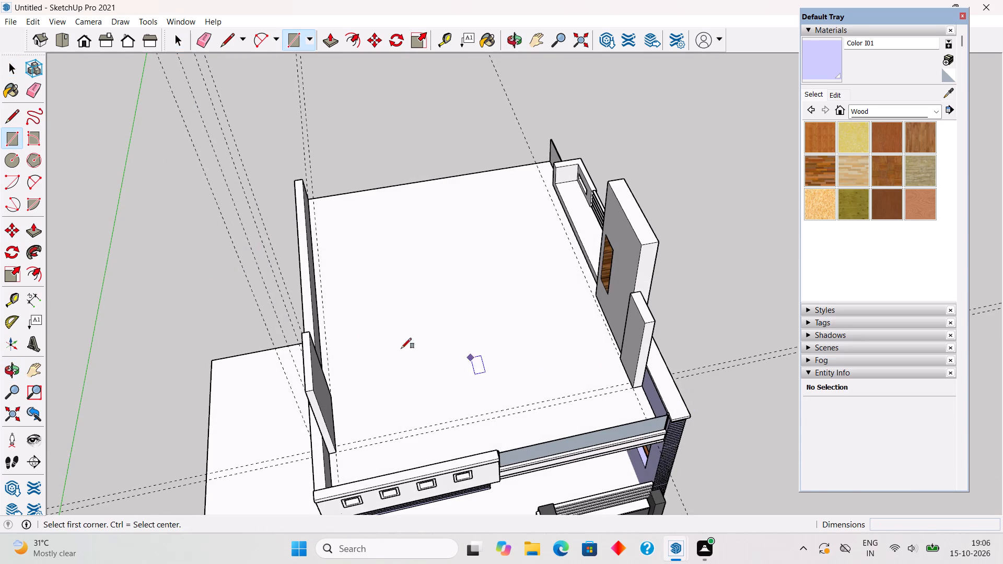
{"action": "scroll", "coordinate": [266, 326], "scroll_direction": "up", "scroll_amount": 3}
{"action": "left_click", "coordinate": [317, 335]}
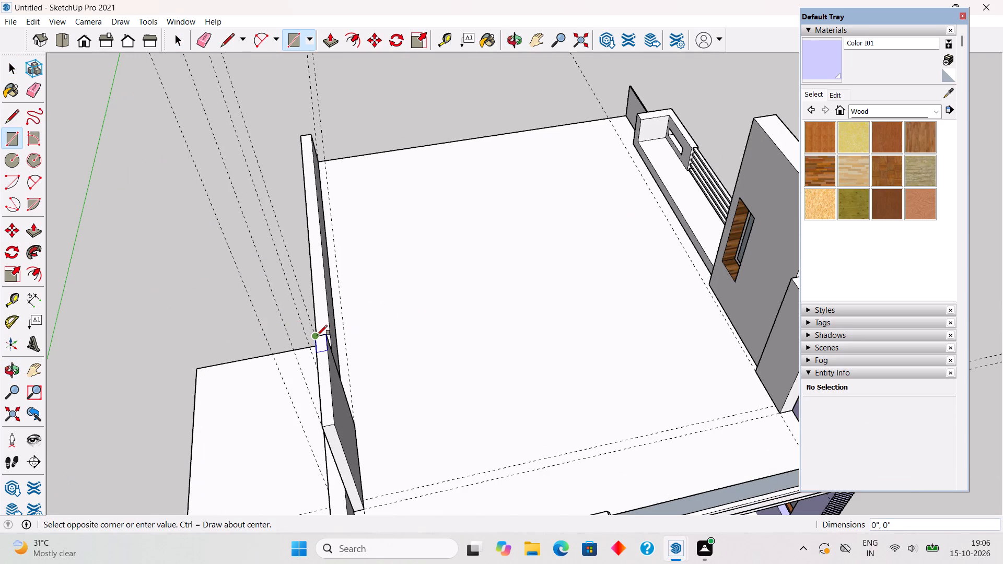
{"action": "scroll", "coordinate": [317, 335], "scroll_direction": "down", "scroll_amount": 4}
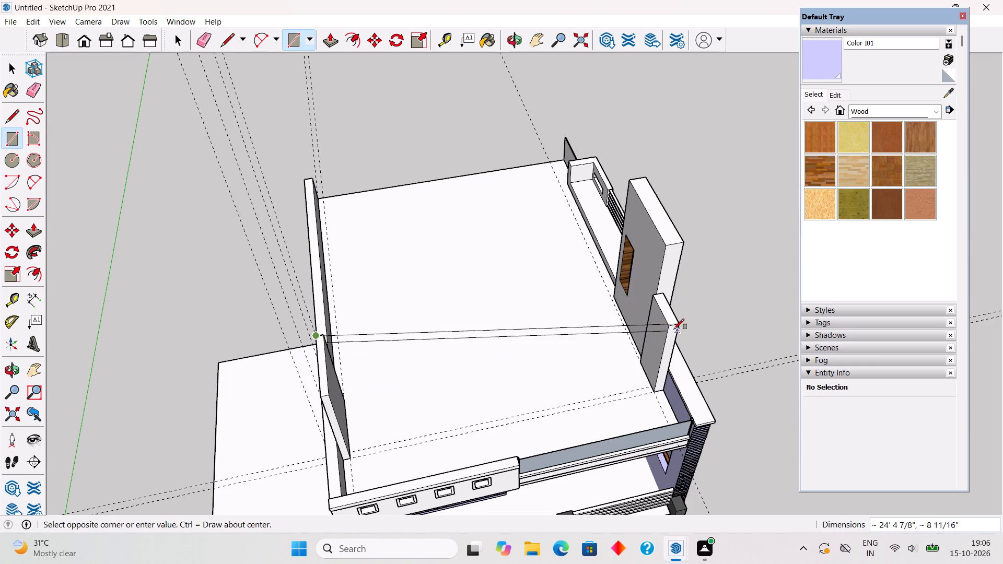
{"action": "left_click", "coordinate": [677, 327]}
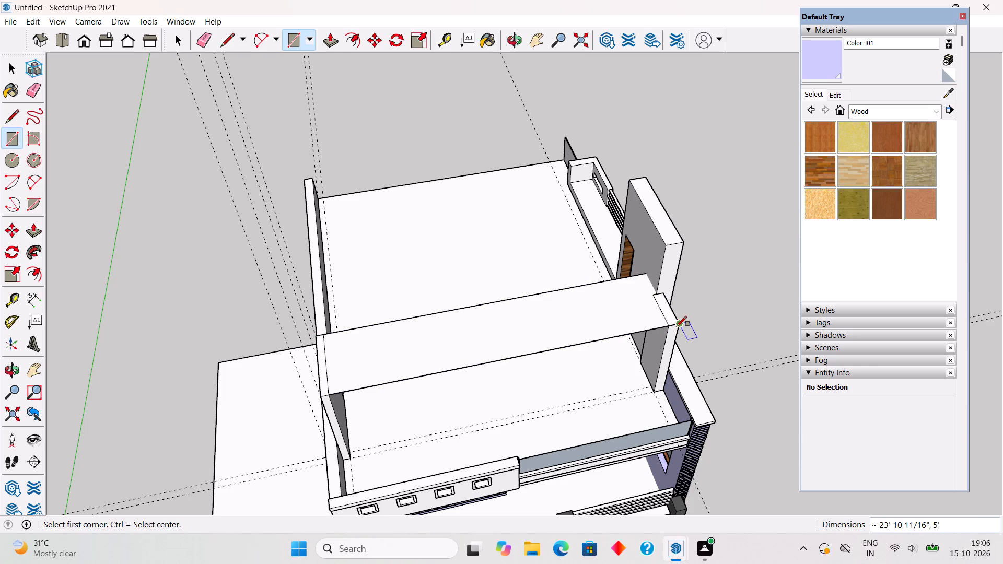
Push/Pull the bridging rectangle up 1.5' to form a slab across the two tall roof panels.
{"action": "key", "text": "p"}
{"action": "left_click", "coordinate": [650, 321]}
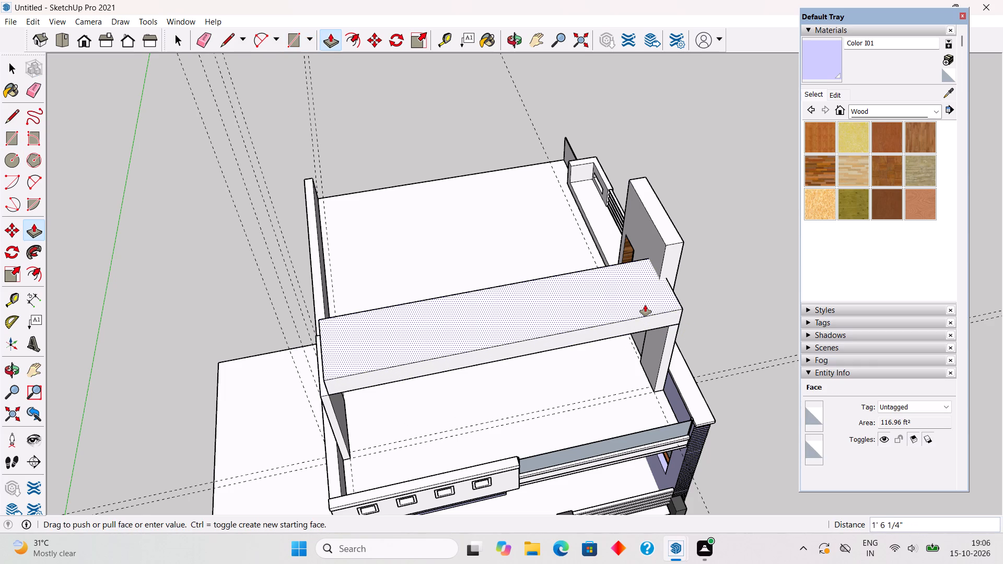
{"action": "type", "text": "1.5'"}
{"action": "key", "text": "Return"}
{"action": "key", "text": "space"}
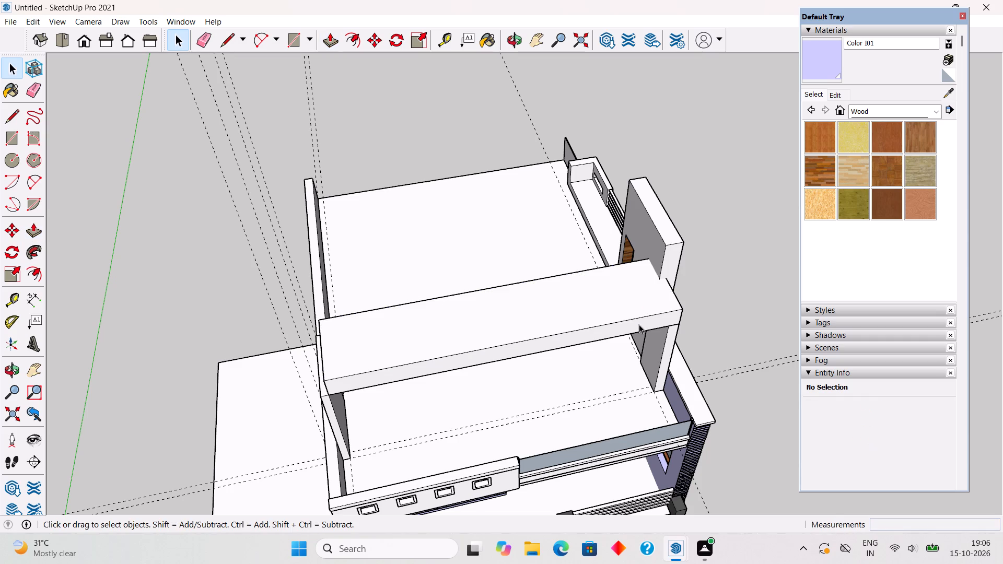
Select all connected geometry of the slab bridging the two tall roof panels and make it a group.
{"action": "triple_click", "coordinate": [639, 324]}
{"action": "right_click", "coordinate": [639, 324]}
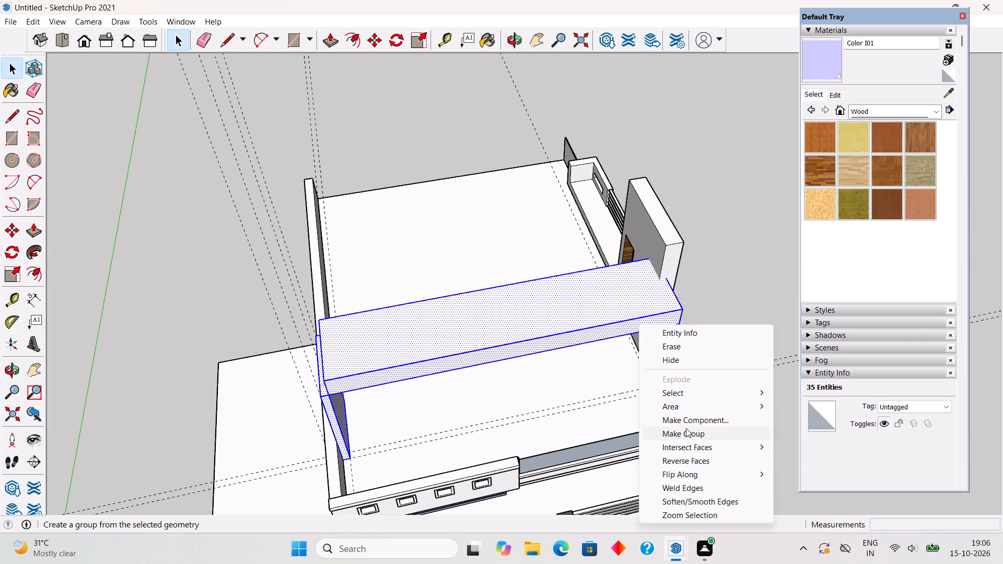
{"action": "left_click", "coordinate": [686, 428]}
{"action": "left_click", "coordinate": [689, 338]}
Inside the group of the tall roof panel beside the tower, Push/Pull its narrow front face outward 1.5'.
{"action": "middle_click_drag", "start_coordinate": [671, 263], "coordinate": [585, 147]}
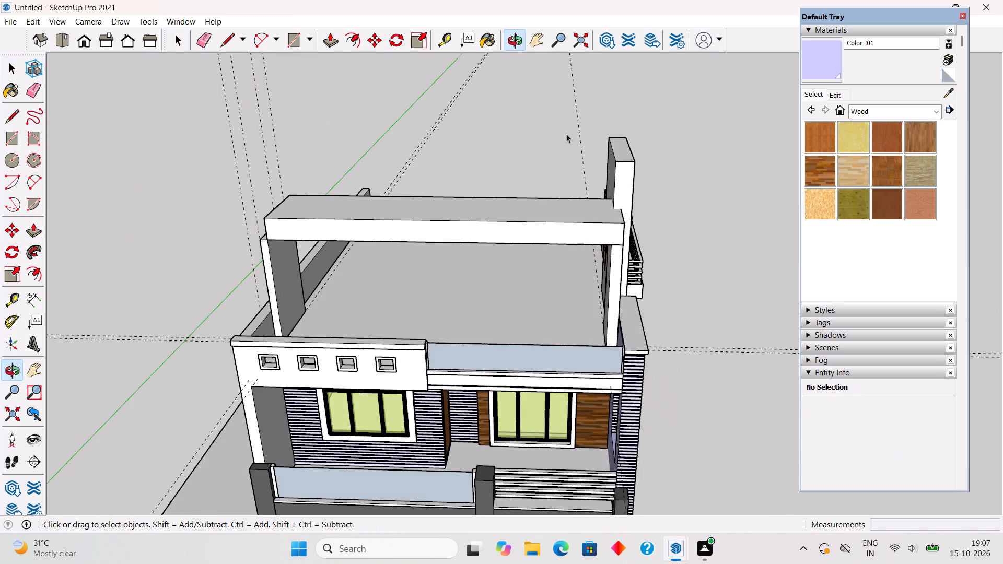
{"action": "middle_click_drag", "start_coordinate": [553, 321], "coordinate": [201, 246]}
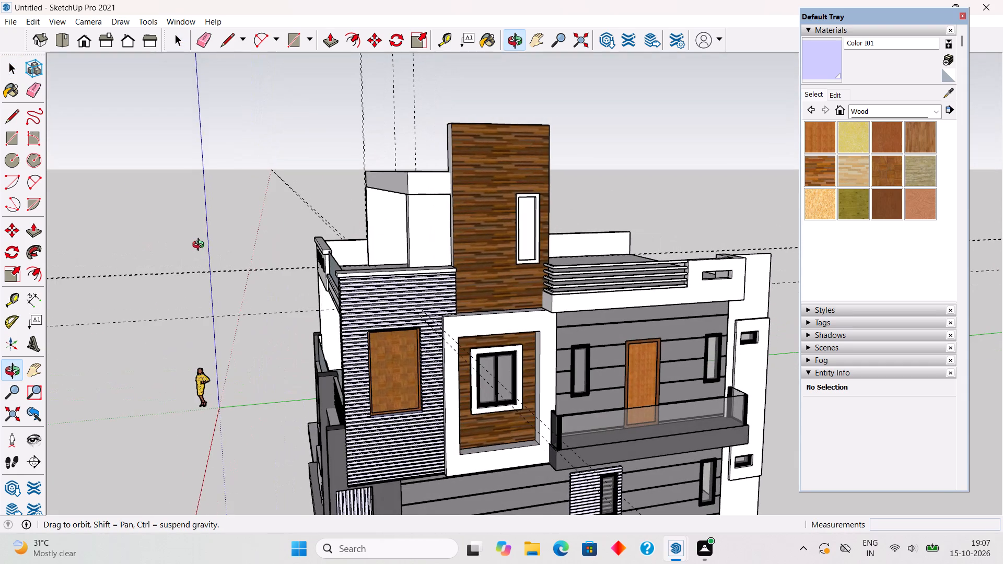
{"action": "middle_click_drag", "start_coordinate": [201, 246], "coordinate": [202, 245]}
{"action": "scroll", "coordinate": [211, 252], "scroll_direction": "up", "scroll_amount": 4}
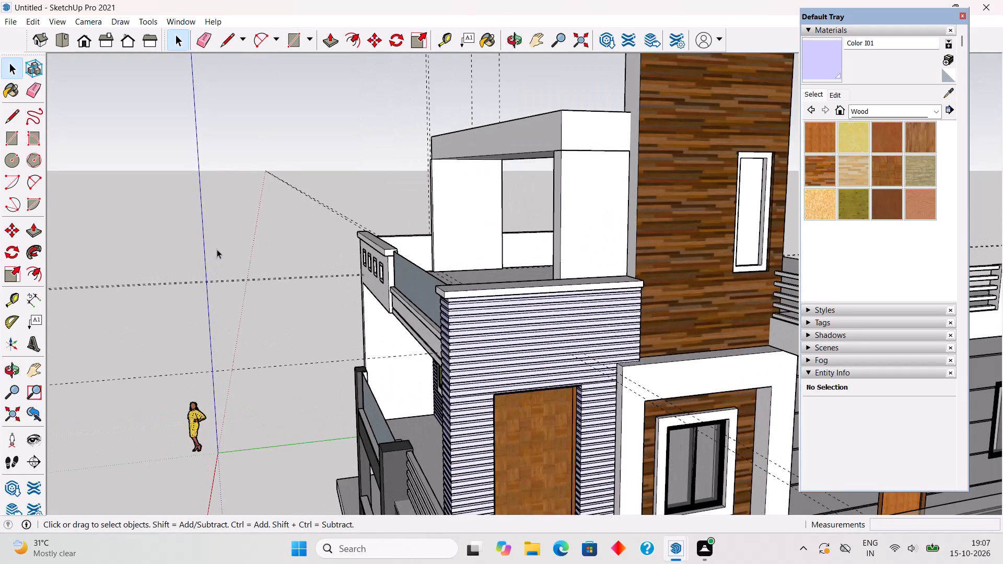
{"action": "middle_click_drag", "start_coordinate": [526, 261], "coordinate": [719, 361]}
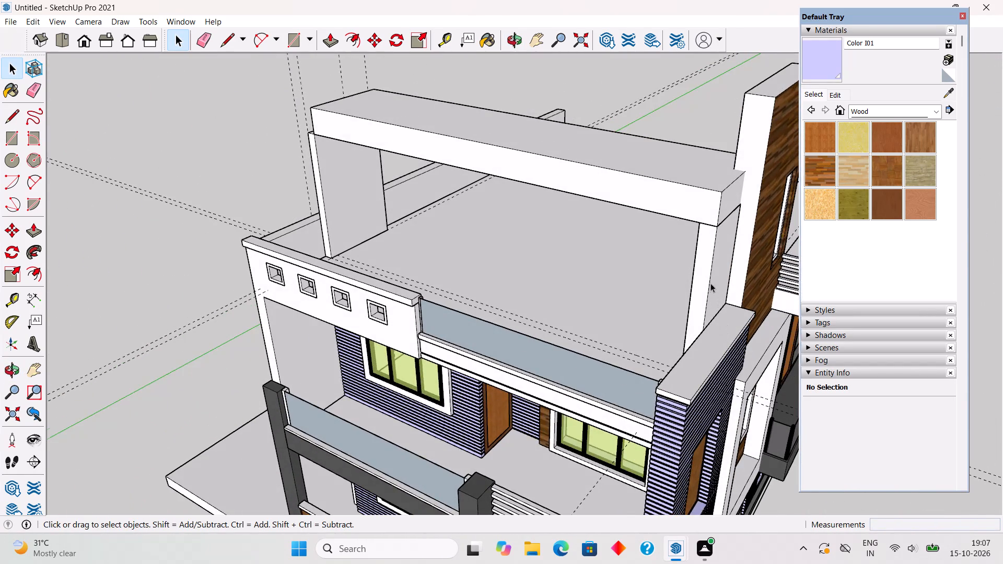
{"action": "scroll", "coordinate": [710, 283], "scroll_direction": "up", "scroll_amount": 3}
{"action": "middle_click_drag", "start_coordinate": [689, 334], "coordinate": [761, 384]}
{"action": "scroll", "coordinate": [736, 398], "scroll_direction": "up", "scroll_amount": 3}
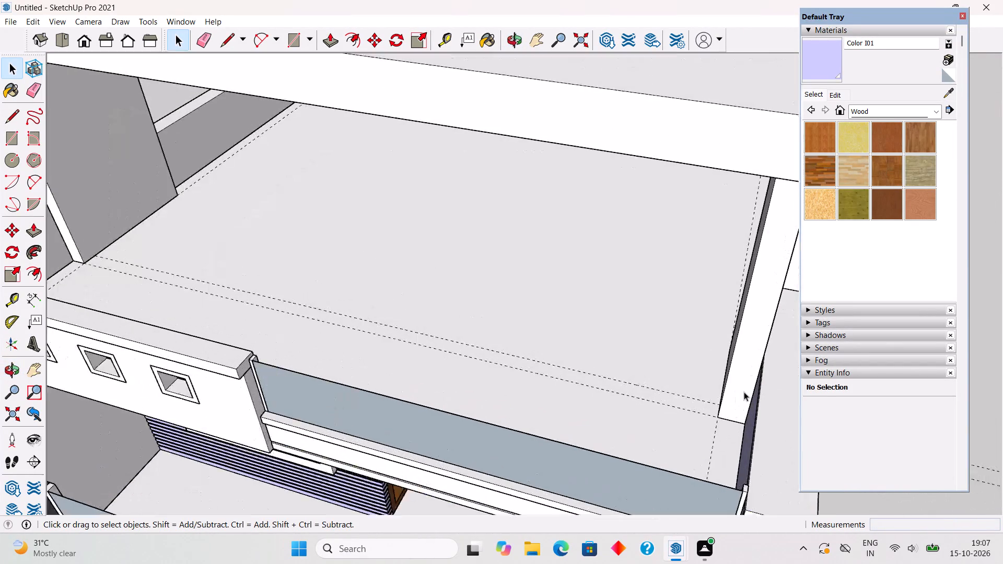
{"action": "scroll", "coordinate": [744, 392], "scroll_direction": "up", "scroll_amount": 1}
{"action": "double_click", "coordinate": [745, 391]}
{"action": "left_click", "coordinate": [745, 391]}
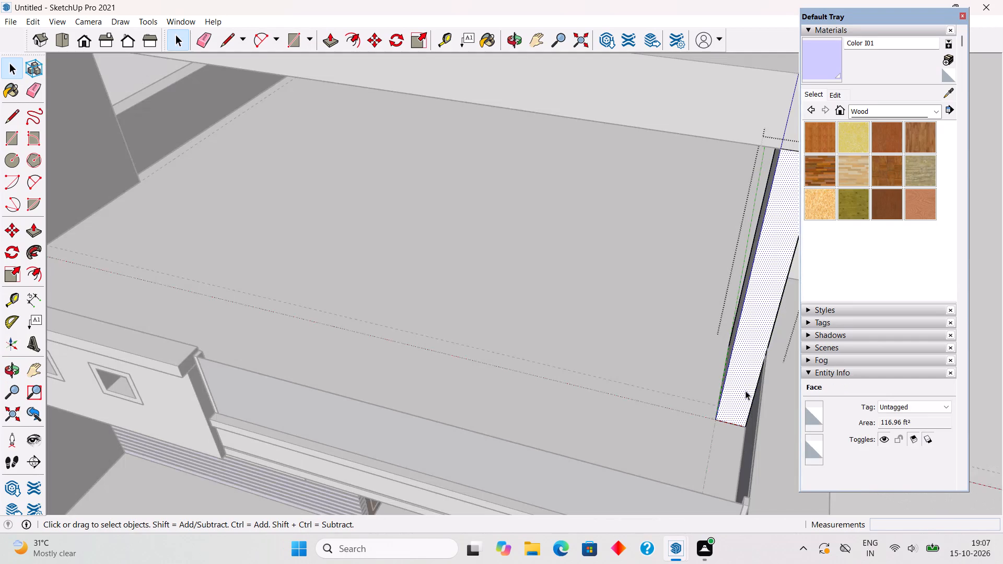
{"action": "key", "text": "p"}
{"action": "left_click", "coordinate": [745, 391]}
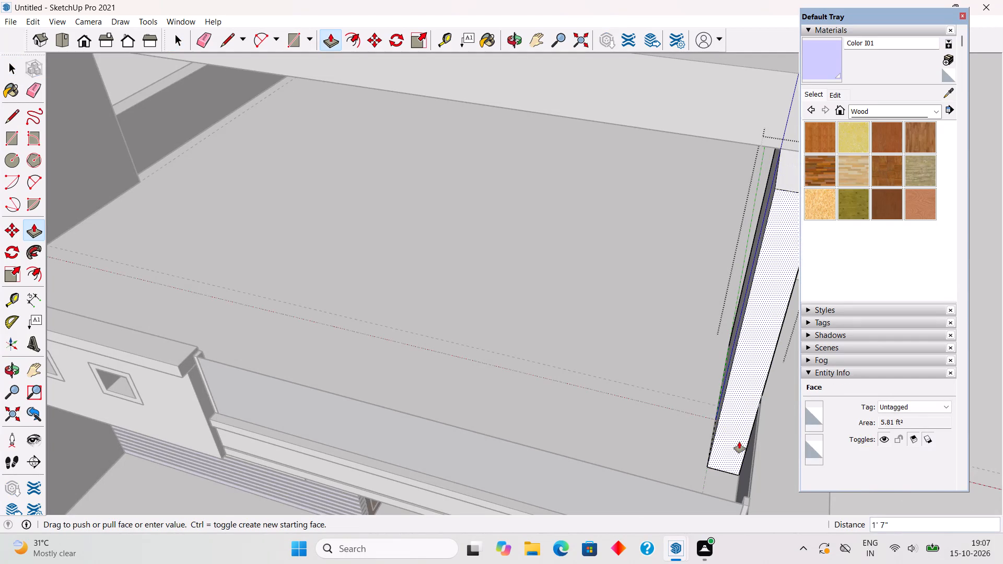
{"action": "type", "text": "1.5'"}
{"action": "key", "text": "Return"}
{"action": "key", "text": "space"}
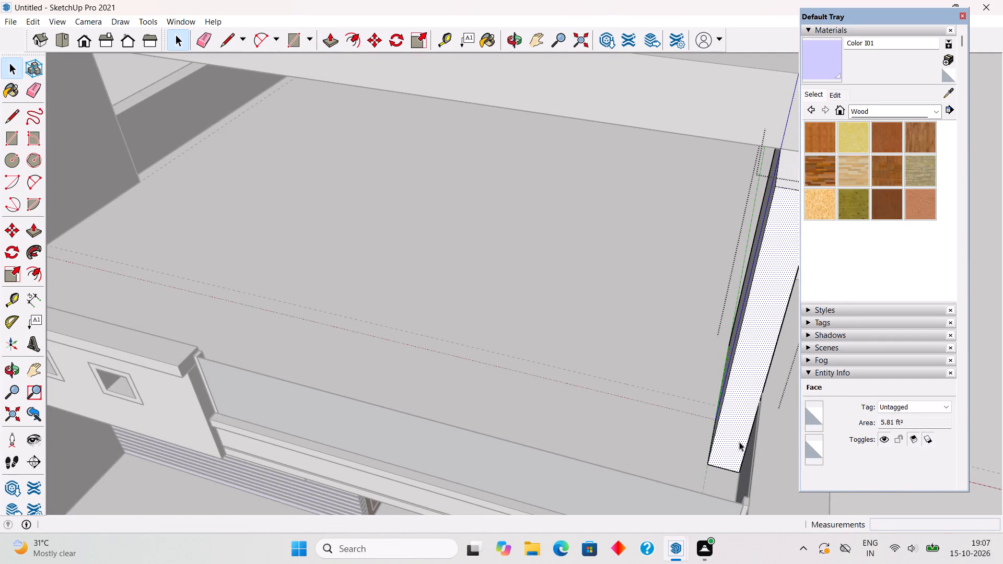
Push/Pull the broad outer face of the tower-side roof panel inward 2" and leave the group.
{"action": "scroll", "coordinate": [725, 448], "scroll_direction": "down", "scroll_amount": 7}
{"action": "middle_click_drag", "start_coordinate": [675, 464], "coordinate": [494, 340]}
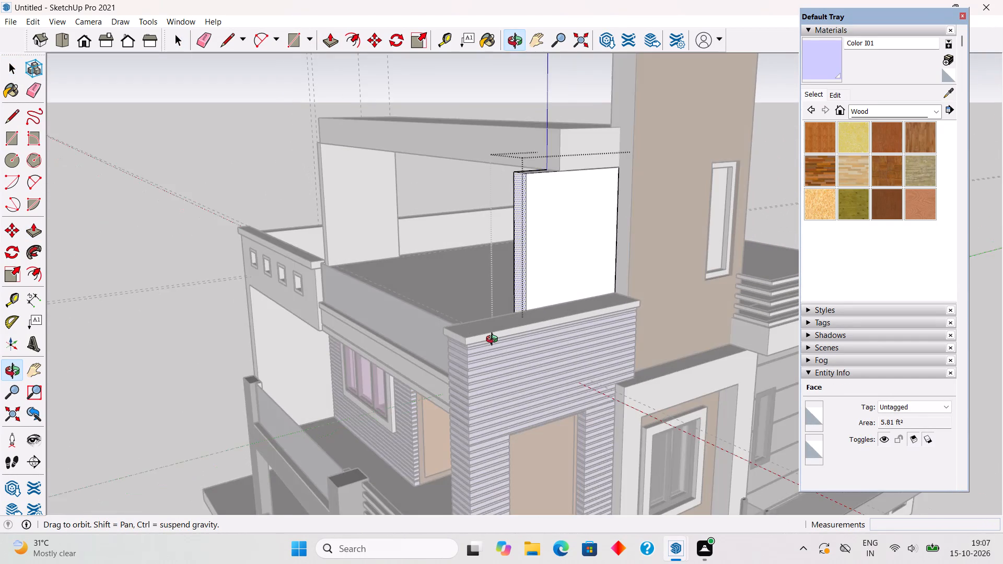
{"action": "middle_click_drag", "start_coordinate": [494, 340], "coordinate": [506, 370]}
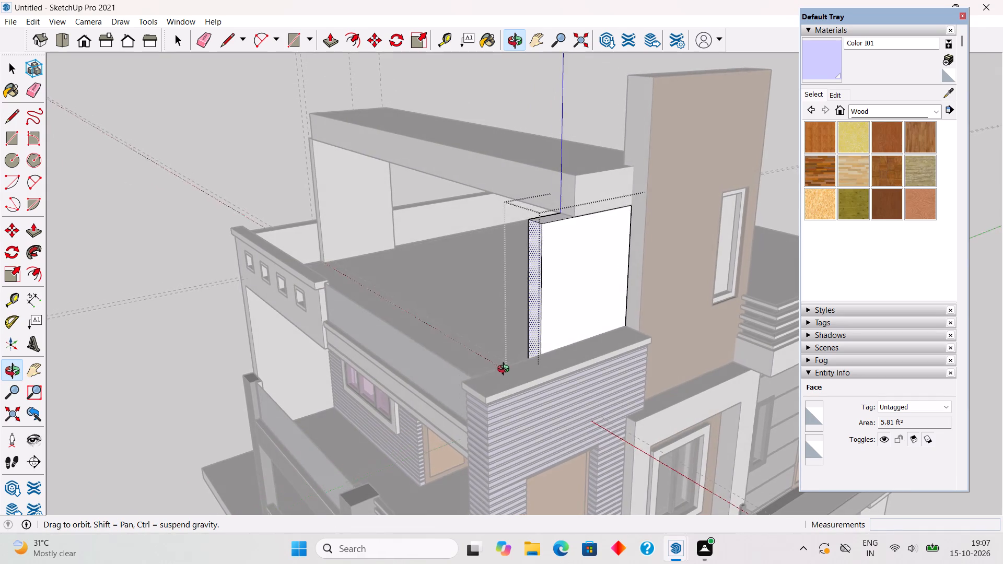
{"action": "middle_click_drag", "start_coordinate": [506, 370], "coordinate": [756, 343]}
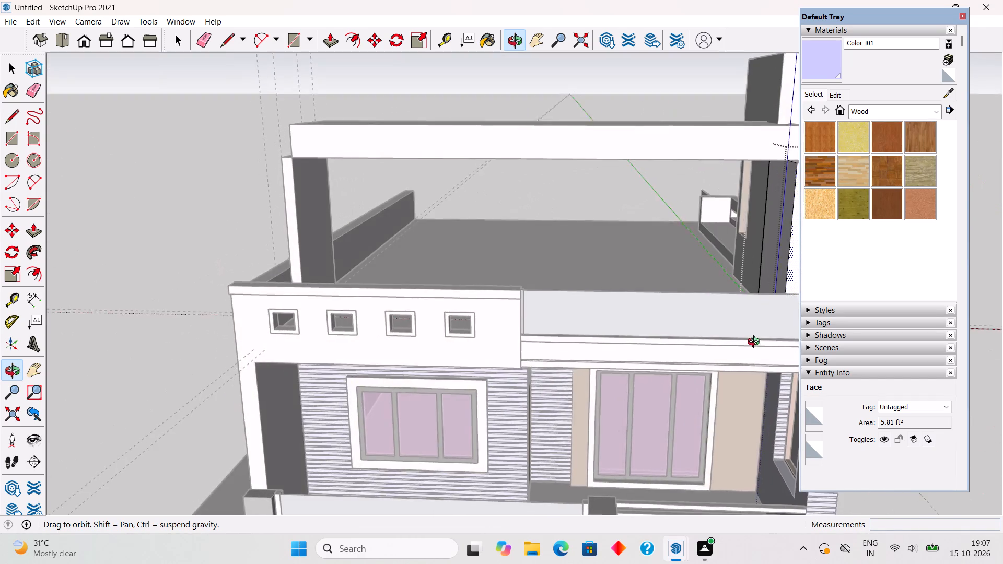
{"action": "middle_click_drag", "start_coordinate": [756, 343], "coordinate": [396, 381]}
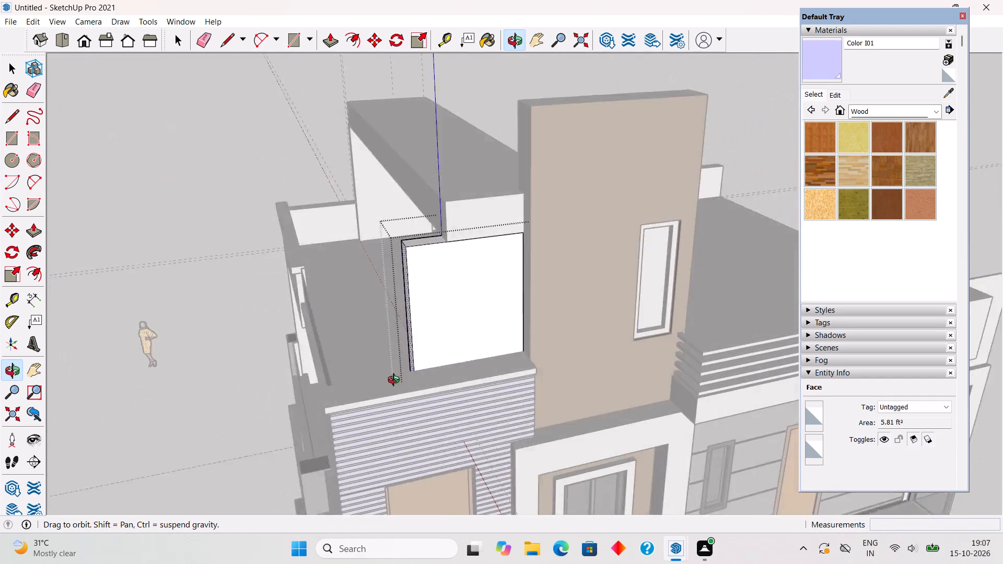
{"action": "middle_click_drag", "start_coordinate": [396, 381], "coordinate": [320, 343]}
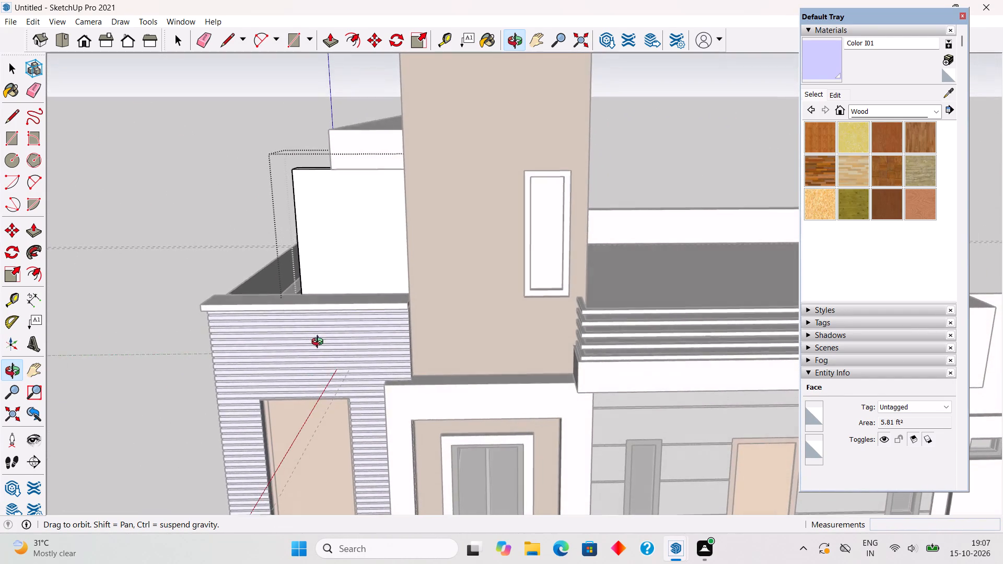
{"action": "middle_click_drag", "start_coordinate": [320, 343], "coordinate": [379, 346]}
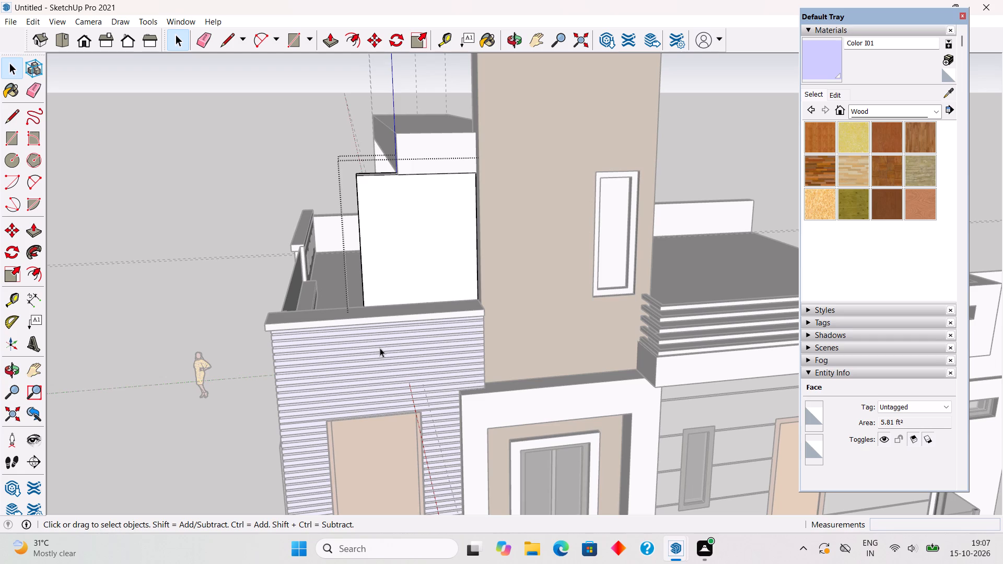
{"action": "left_click", "coordinate": [441, 271]}
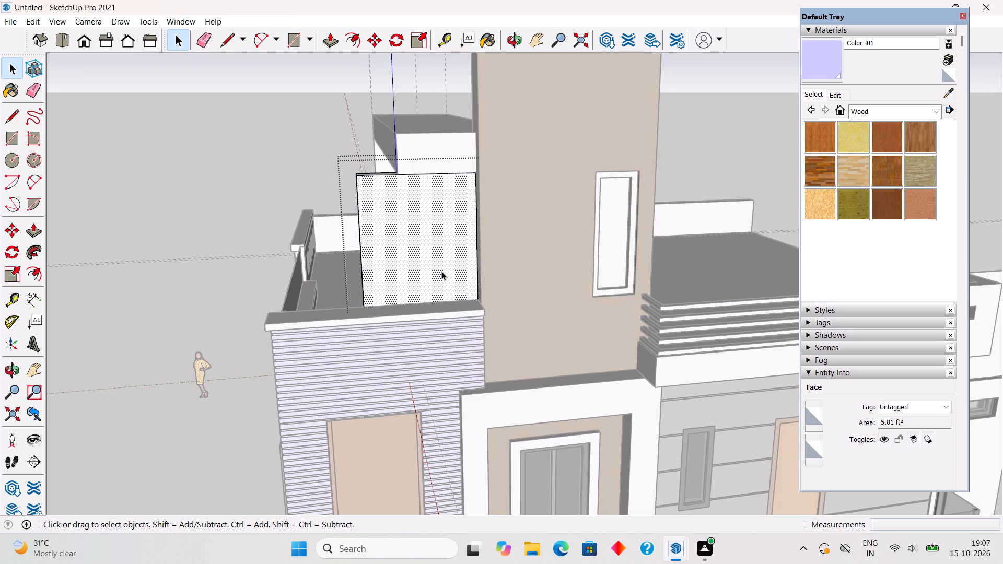
{"action": "key", "text": "p"}
{"action": "left_click", "coordinate": [441, 271]}
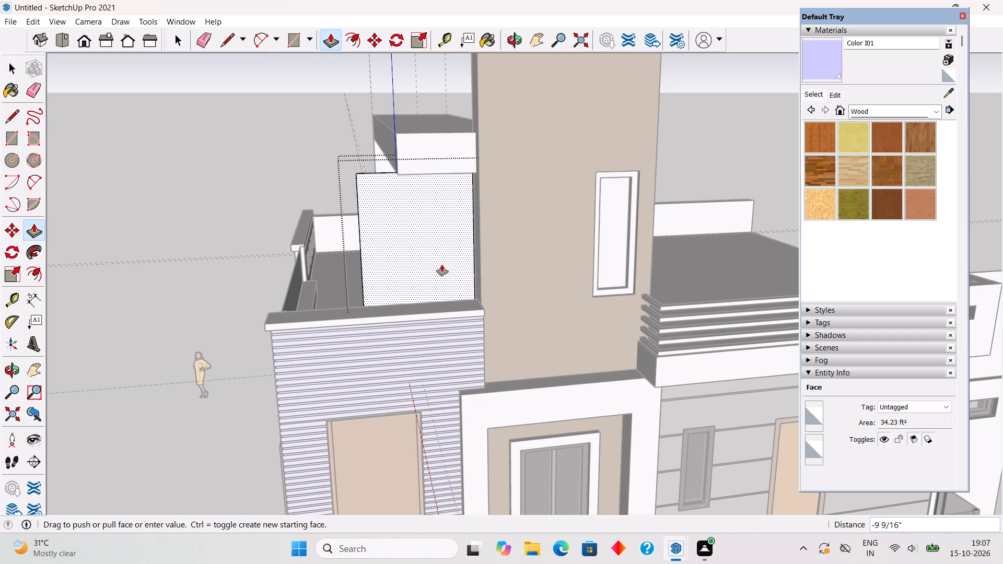
{"action": "type", "text": "2\""}
{"action": "key", "text": "Return"}
{"action": "key", "text": "space"}
{"action": "left_click", "coordinate": [312, 133]}
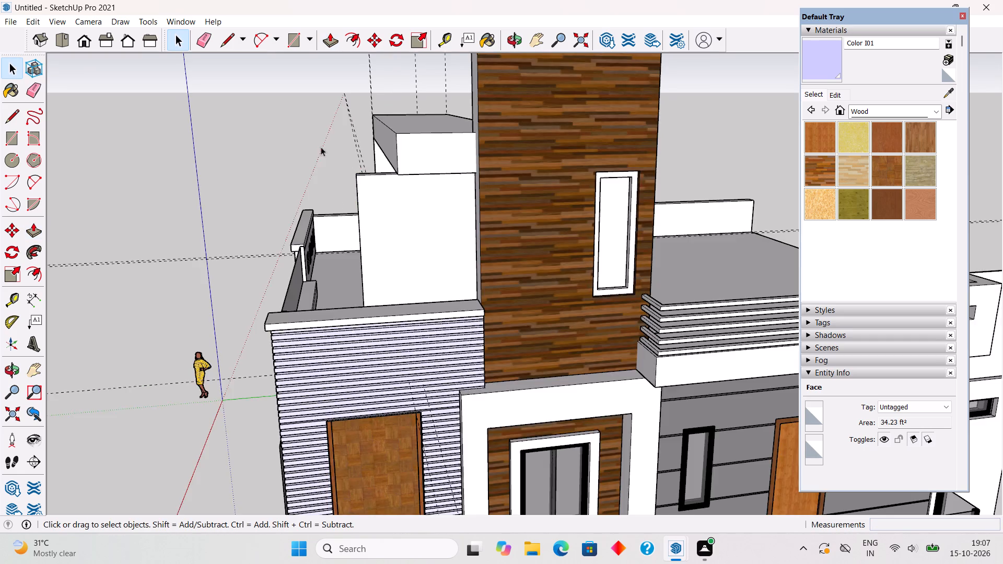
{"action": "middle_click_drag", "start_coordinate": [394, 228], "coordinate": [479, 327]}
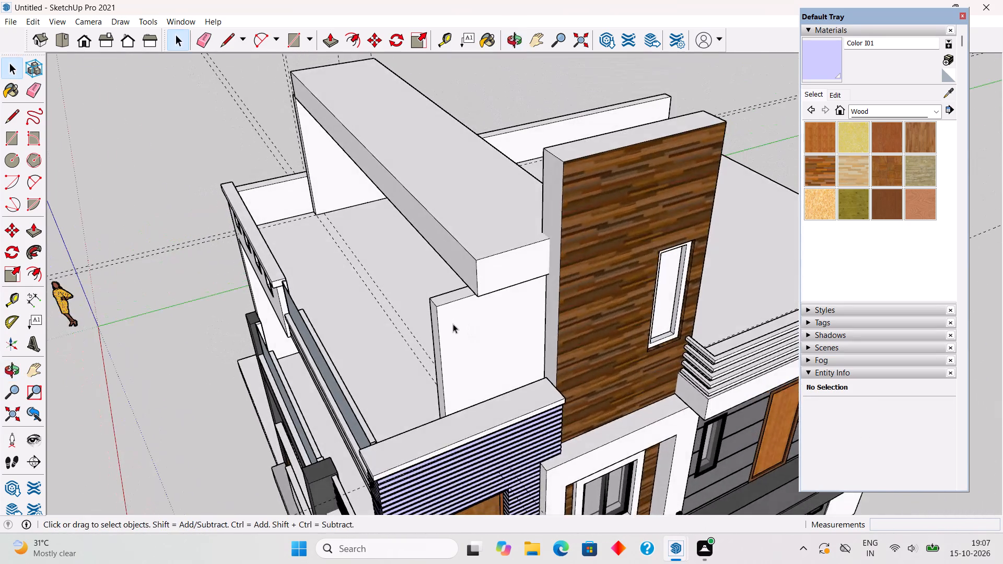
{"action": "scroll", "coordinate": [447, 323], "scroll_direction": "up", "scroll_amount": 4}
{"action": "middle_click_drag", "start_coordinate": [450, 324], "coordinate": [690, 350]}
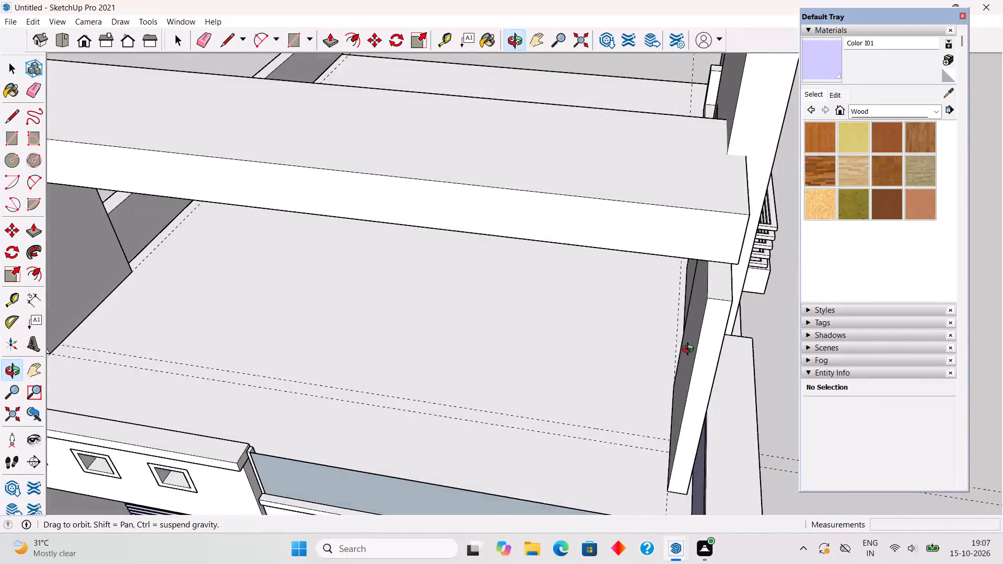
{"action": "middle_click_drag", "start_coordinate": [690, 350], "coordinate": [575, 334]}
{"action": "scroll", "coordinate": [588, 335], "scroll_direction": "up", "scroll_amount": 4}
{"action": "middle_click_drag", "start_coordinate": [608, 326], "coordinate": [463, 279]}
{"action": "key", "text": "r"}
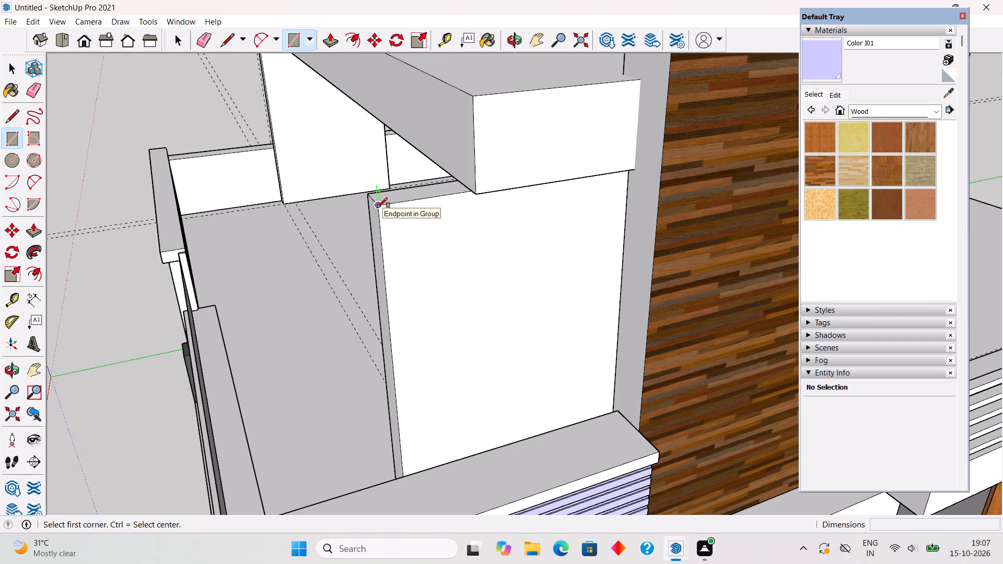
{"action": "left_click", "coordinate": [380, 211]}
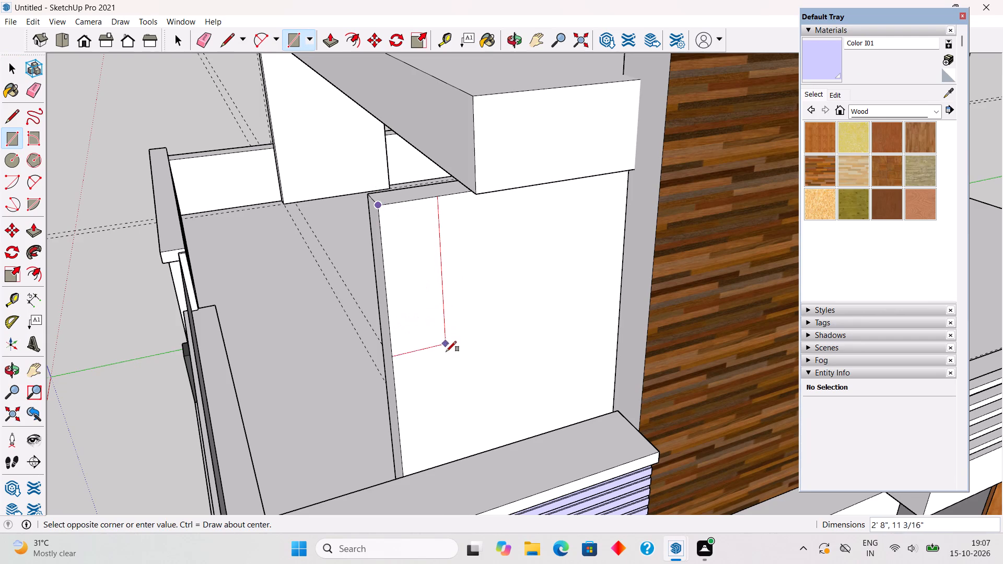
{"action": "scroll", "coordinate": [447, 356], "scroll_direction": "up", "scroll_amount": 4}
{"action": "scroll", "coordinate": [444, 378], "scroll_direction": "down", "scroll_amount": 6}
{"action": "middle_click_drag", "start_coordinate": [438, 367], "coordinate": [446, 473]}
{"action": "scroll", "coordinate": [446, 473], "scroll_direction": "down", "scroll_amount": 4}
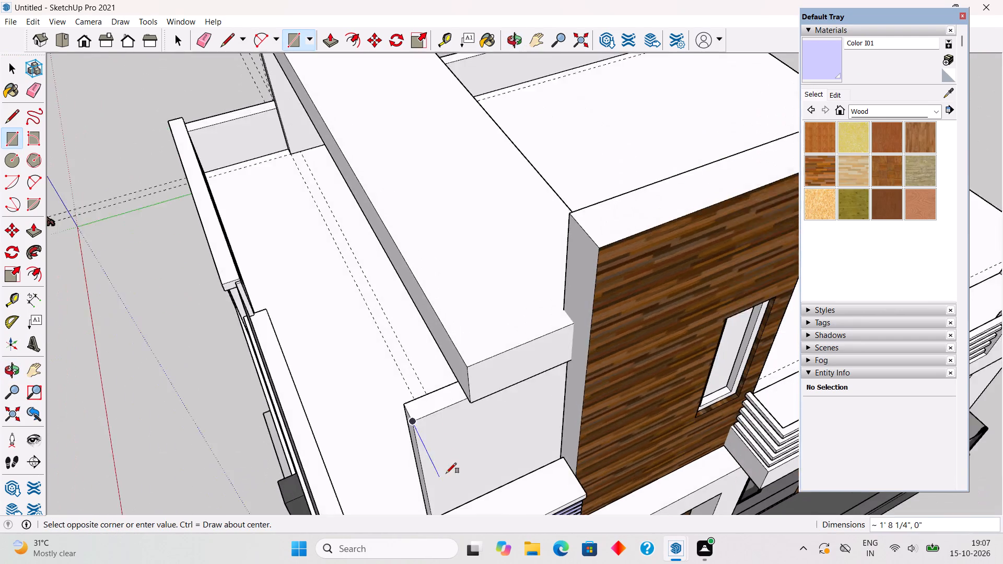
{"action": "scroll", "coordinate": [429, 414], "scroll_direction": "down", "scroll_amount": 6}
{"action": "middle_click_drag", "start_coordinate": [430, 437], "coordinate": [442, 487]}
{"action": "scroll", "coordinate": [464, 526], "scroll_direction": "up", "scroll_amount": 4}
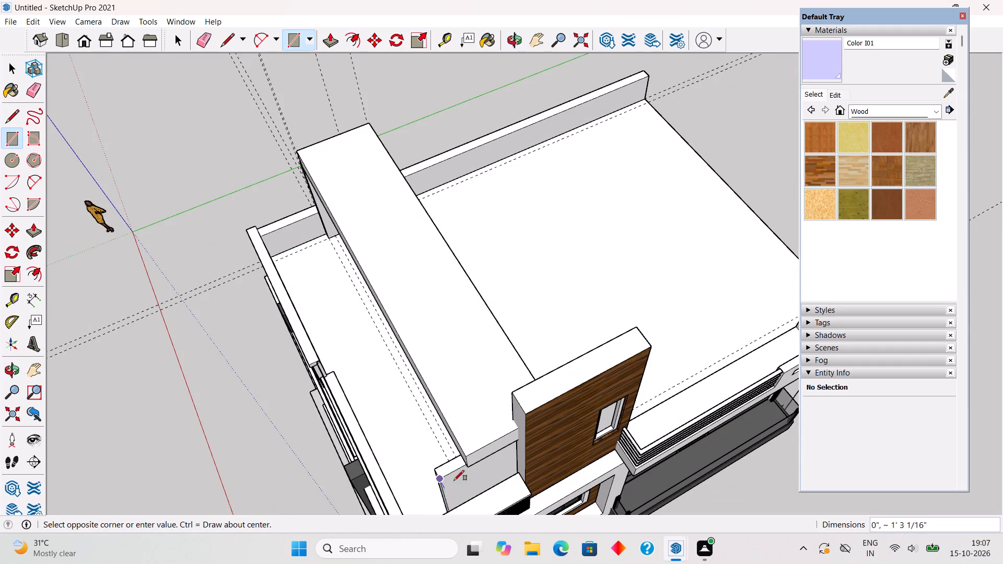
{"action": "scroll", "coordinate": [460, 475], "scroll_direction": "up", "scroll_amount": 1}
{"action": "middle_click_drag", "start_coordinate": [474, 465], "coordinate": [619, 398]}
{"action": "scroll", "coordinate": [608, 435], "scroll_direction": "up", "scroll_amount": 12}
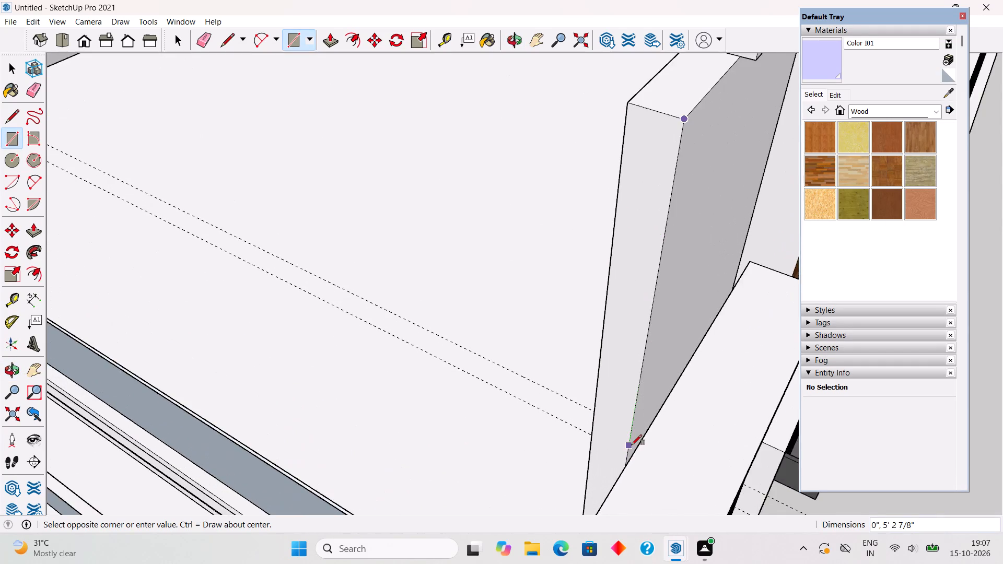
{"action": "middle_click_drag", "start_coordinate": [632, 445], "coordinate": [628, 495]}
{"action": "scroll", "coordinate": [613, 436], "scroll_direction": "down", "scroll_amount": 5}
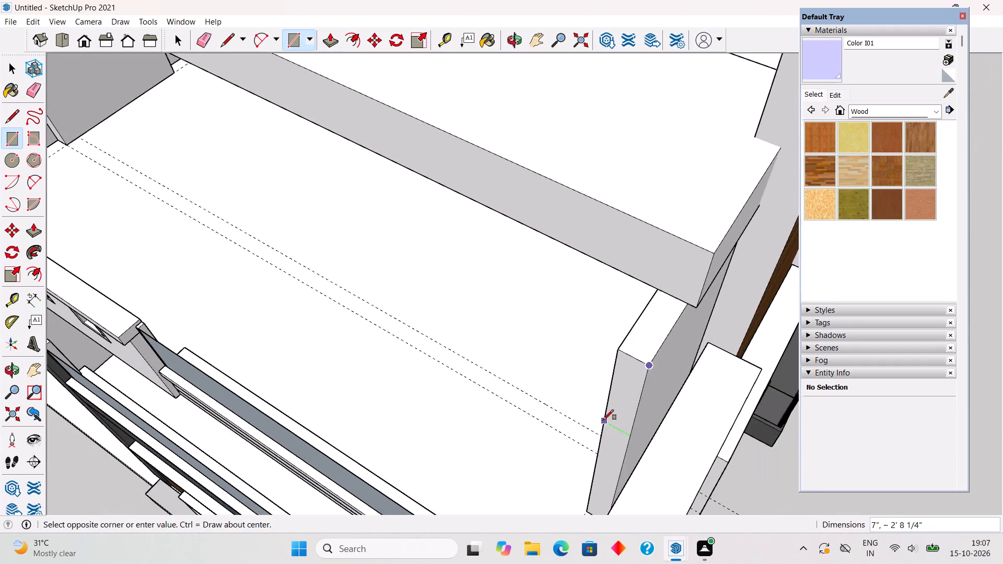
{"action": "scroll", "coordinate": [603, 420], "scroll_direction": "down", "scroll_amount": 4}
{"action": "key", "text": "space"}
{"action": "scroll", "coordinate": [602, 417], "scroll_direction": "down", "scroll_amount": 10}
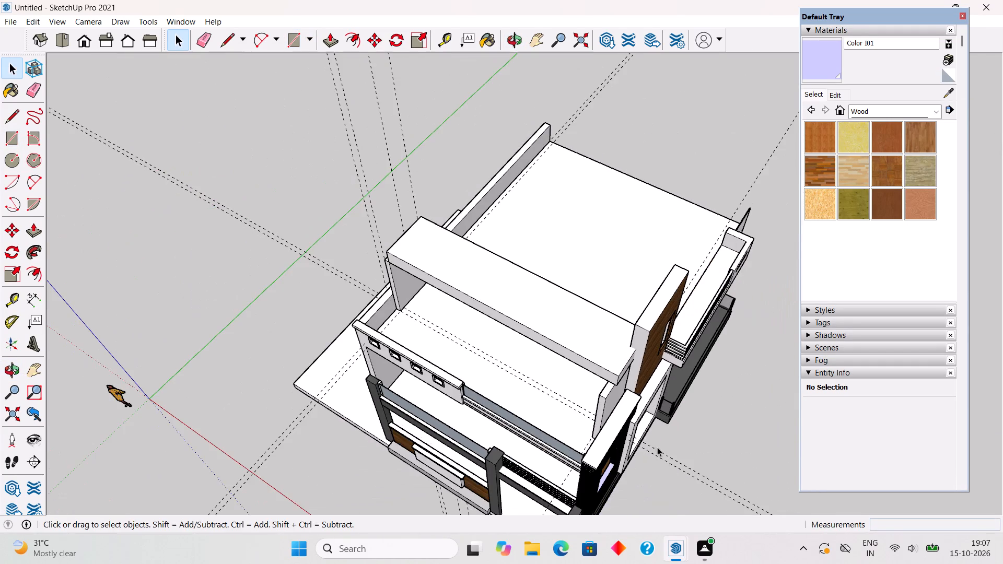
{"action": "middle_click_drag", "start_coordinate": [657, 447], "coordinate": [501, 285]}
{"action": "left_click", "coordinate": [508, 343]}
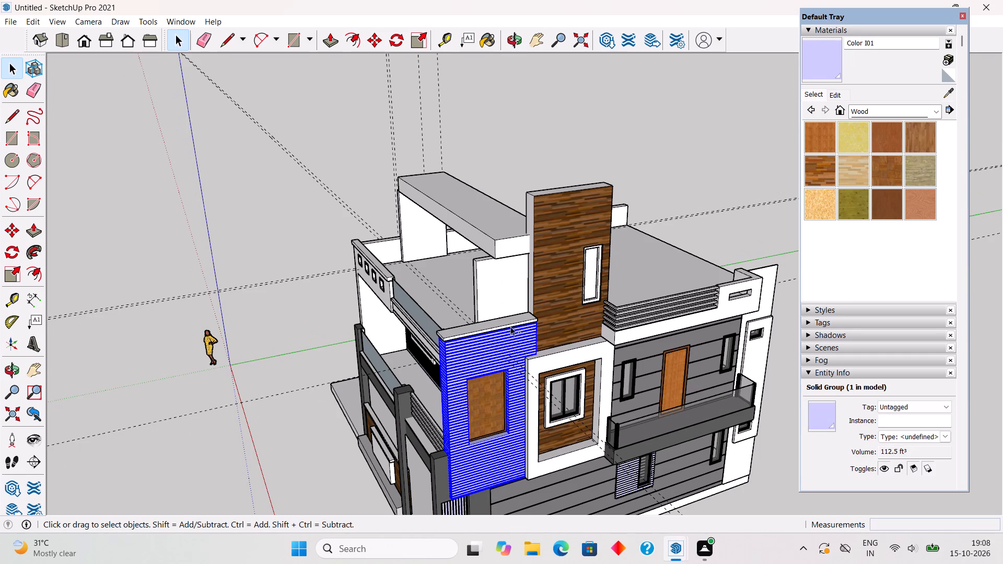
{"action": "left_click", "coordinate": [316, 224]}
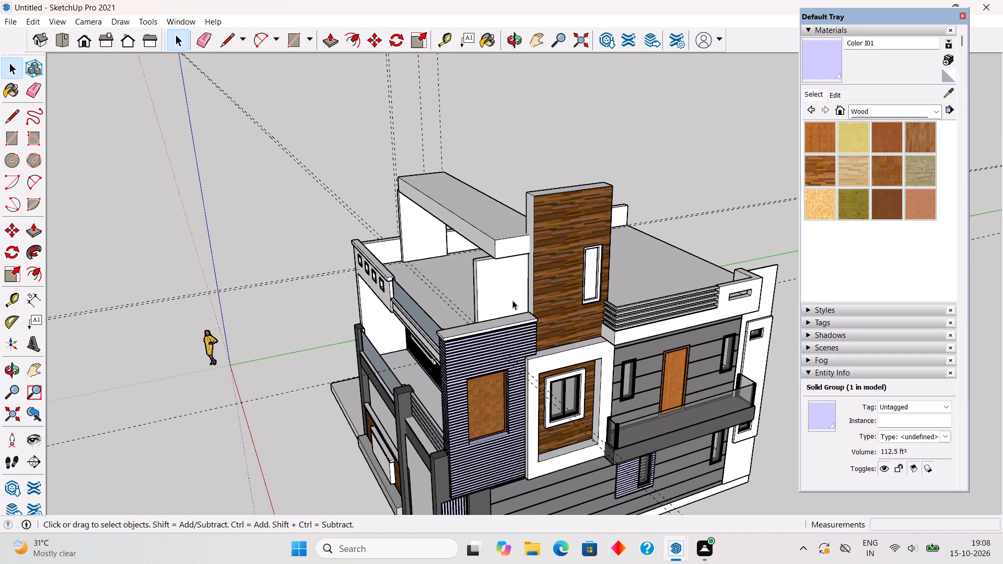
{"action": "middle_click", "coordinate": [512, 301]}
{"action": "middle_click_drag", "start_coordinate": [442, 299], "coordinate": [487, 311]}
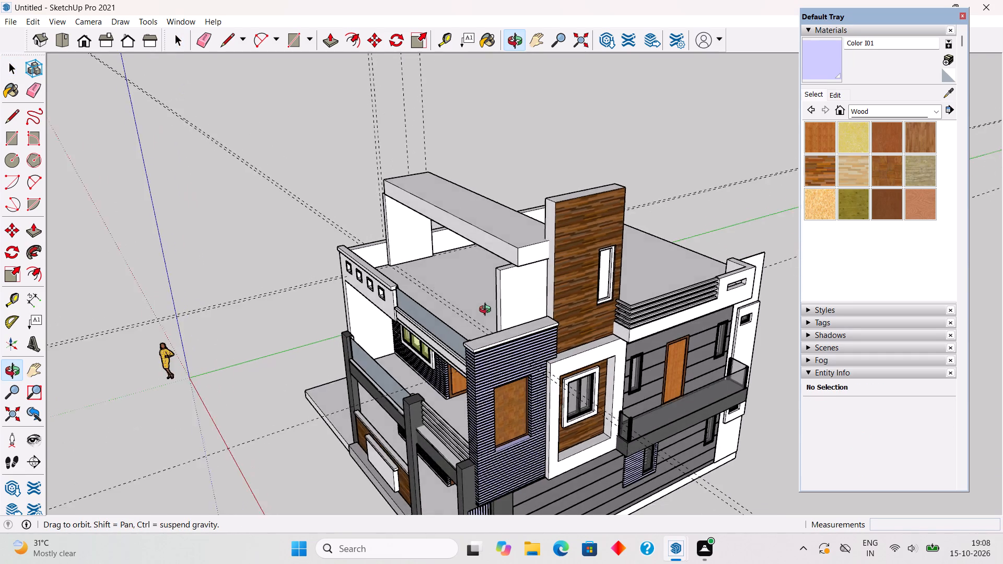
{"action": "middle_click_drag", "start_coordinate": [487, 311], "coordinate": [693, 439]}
Draw a full-height strip rectangle, 7' 9" by about 1 1/2", on the tower-side roof panel's broad outer face near its front edge.
{"action": "scroll", "coordinate": [610, 405], "scroll_direction": "up", "scroll_amount": 3}
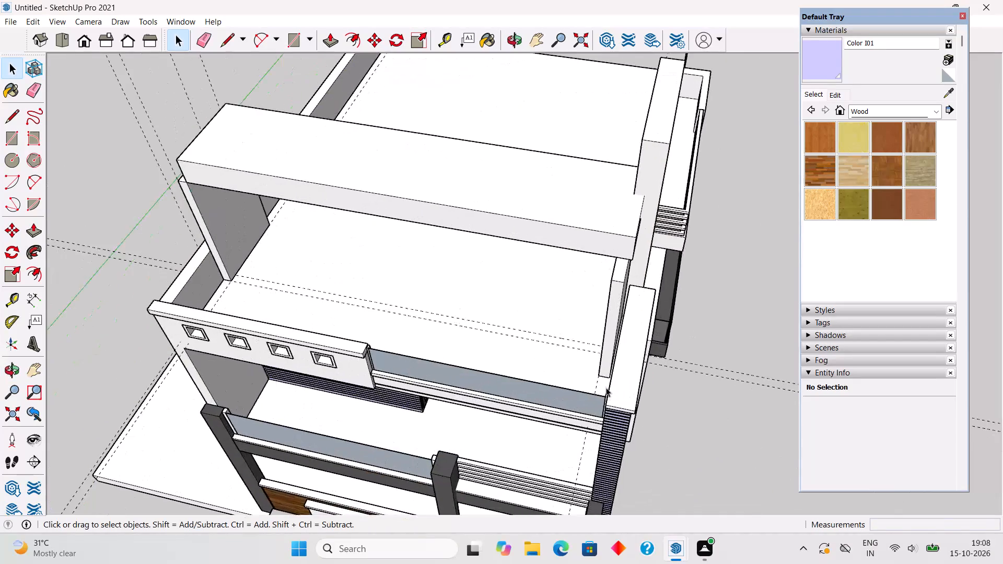
{"action": "scroll", "coordinate": [606, 387], "scroll_direction": "up", "scroll_amount": 20}
{"action": "scroll", "coordinate": [606, 387], "scroll_direction": "up", "scroll_amount": 9}
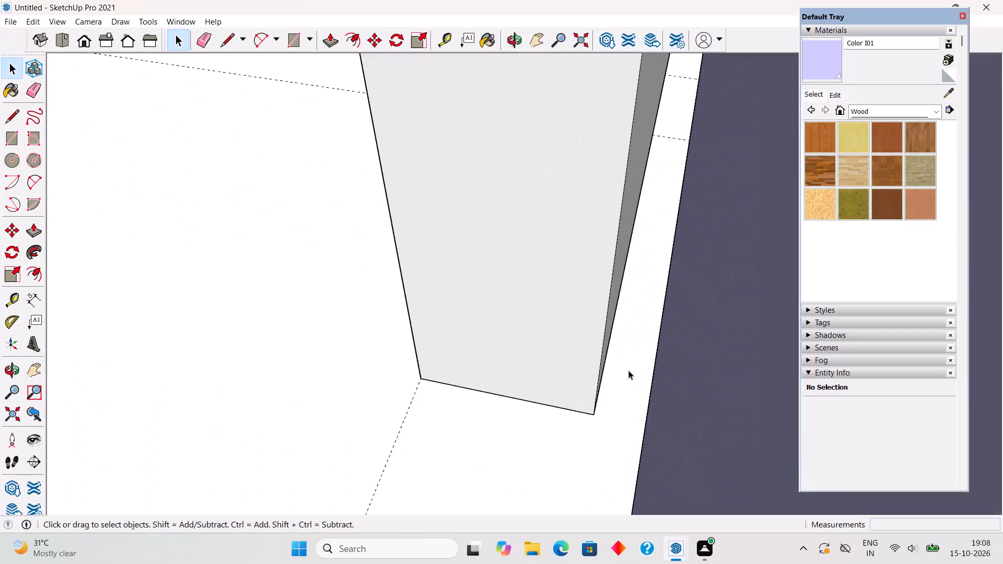
{"action": "middle_click", "coordinate": [608, 362]}
{"action": "scroll", "coordinate": [608, 379], "scroll_direction": "up", "scroll_amount": 10}
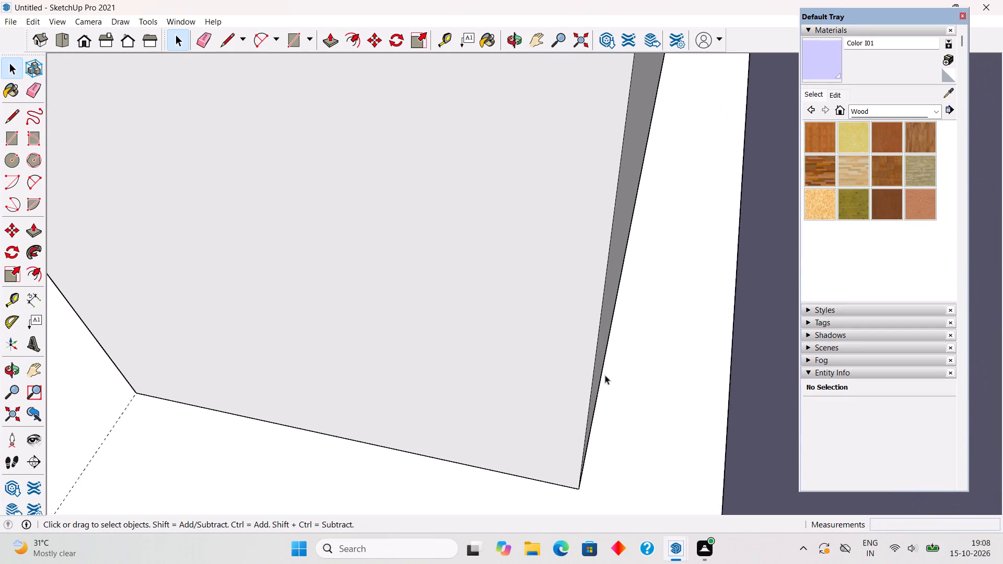
{"action": "scroll", "coordinate": [605, 375], "scroll_direction": "up", "scroll_amount": 3}
{"action": "middle_click_drag", "start_coordinate": [565, 380], "coordinate": [528, 367]}
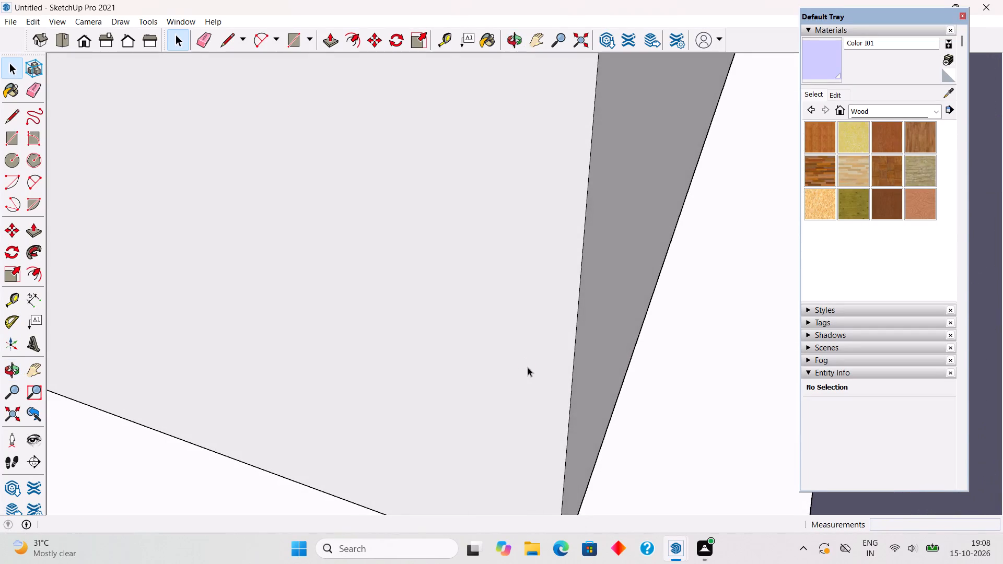
{"action": "scroll", "coordinate": [541, 355], "scroll_direction": "down", "scroll_amount": 3}
{"action": "scroll", "coordinate": [594, 380], "scroll_direction": "up", "scroll_amount": 2}
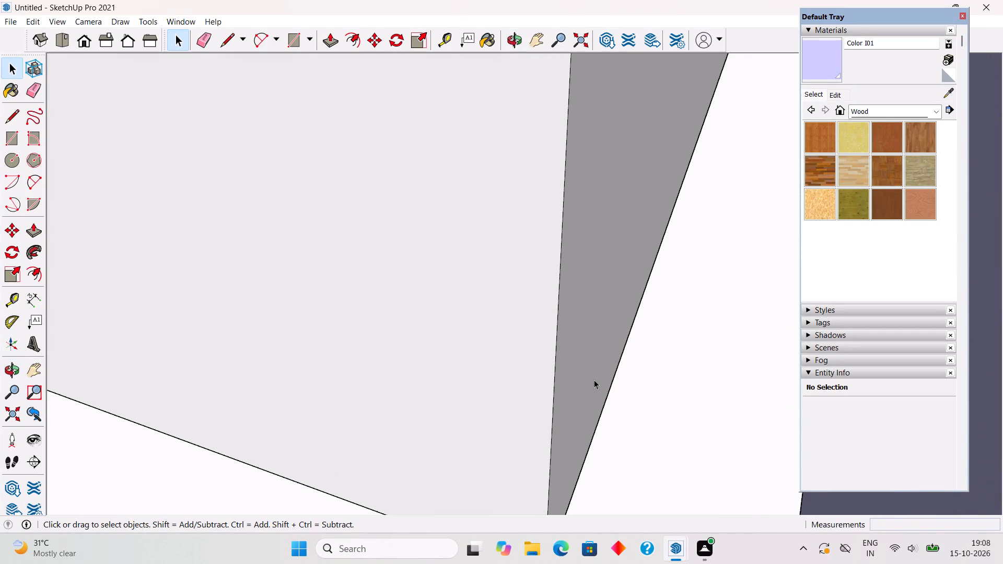
{"action": "middle_click_drag", "start_coordinate": [590, 385], "coordinate": [519, 368]}
{"action": "scroll", "coordinate": [519, 368], "scroll_direction": "down", "scroll_amount": 3}
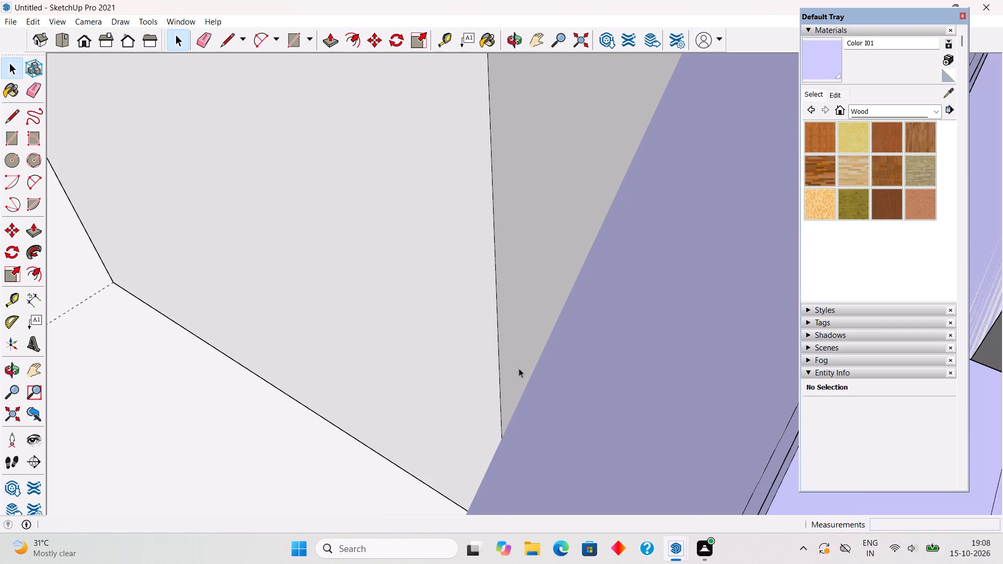
{"action": "middle_click", "coordinate": [519, 368]}
{"action": "scroll", "coordinate": [519, 368], "scroll_direction": "up", "scroll_amount": 5}
{"action": "middle_click_drag", "start_coordinate": [517, 367], "coordinate": [460, 359]}
{"action": "scroll", "coordinate": [460, 359], "scroll_direction": "down", "scroll_amount": 2}
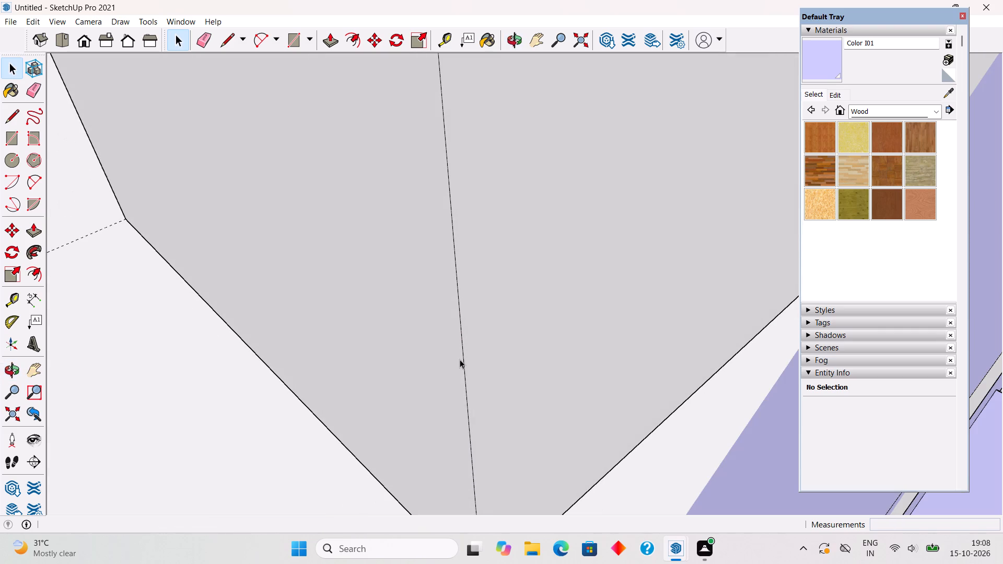
{"action": "key", "text": "t"}
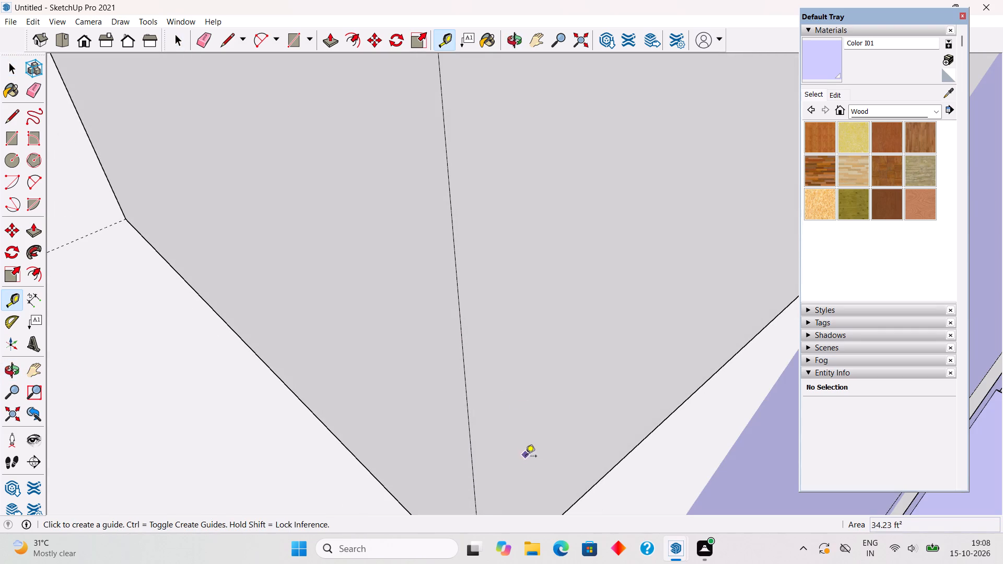
{"action": "left_click", "coordinate": [566, 507]}
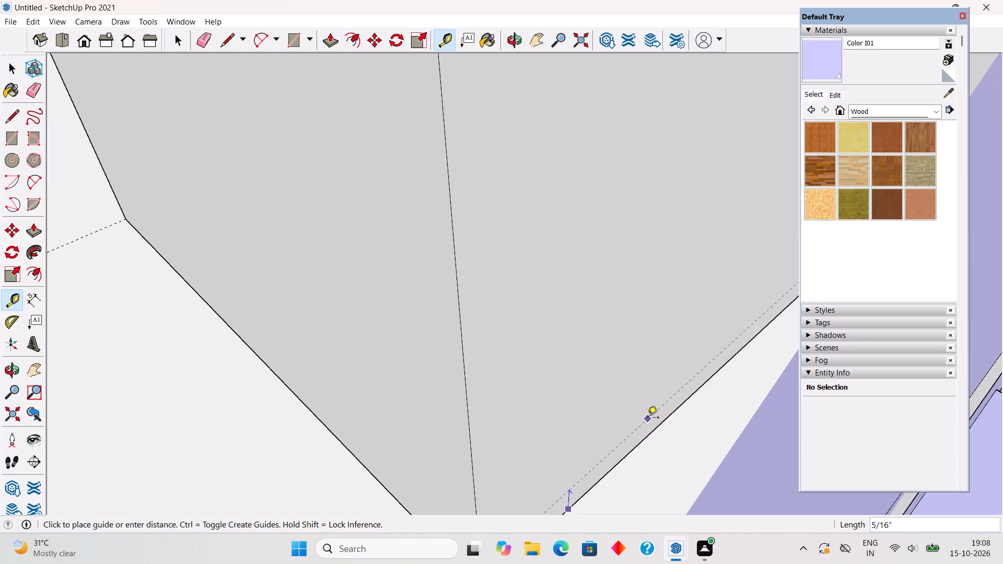
{"action": "key", "text": "r"}
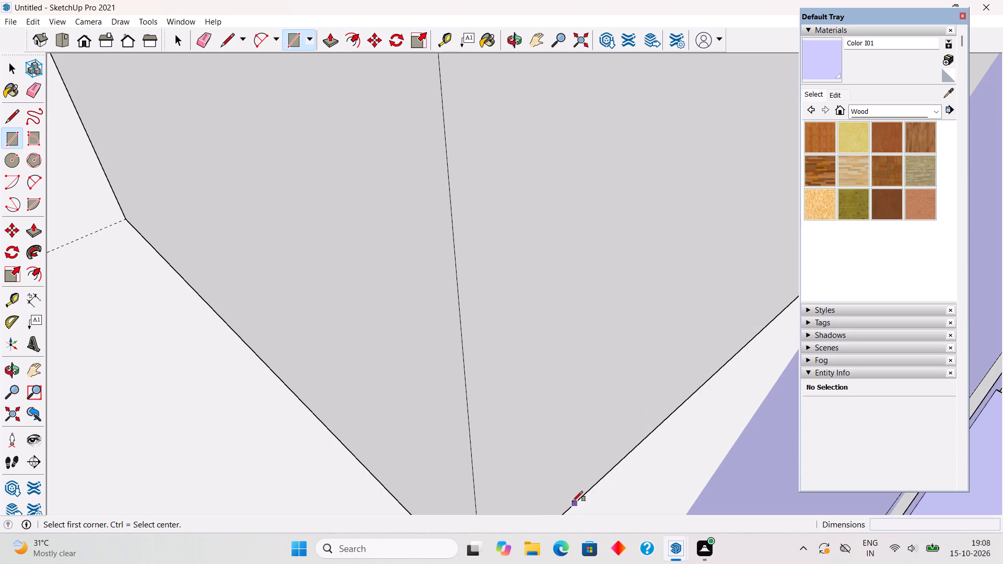
{"action": "left_click", "coordinate": [573, 501]}
{"action": "scroll", "coordinate": [658, 417], "scroll_direction": "down", "scroll_amount": 20}
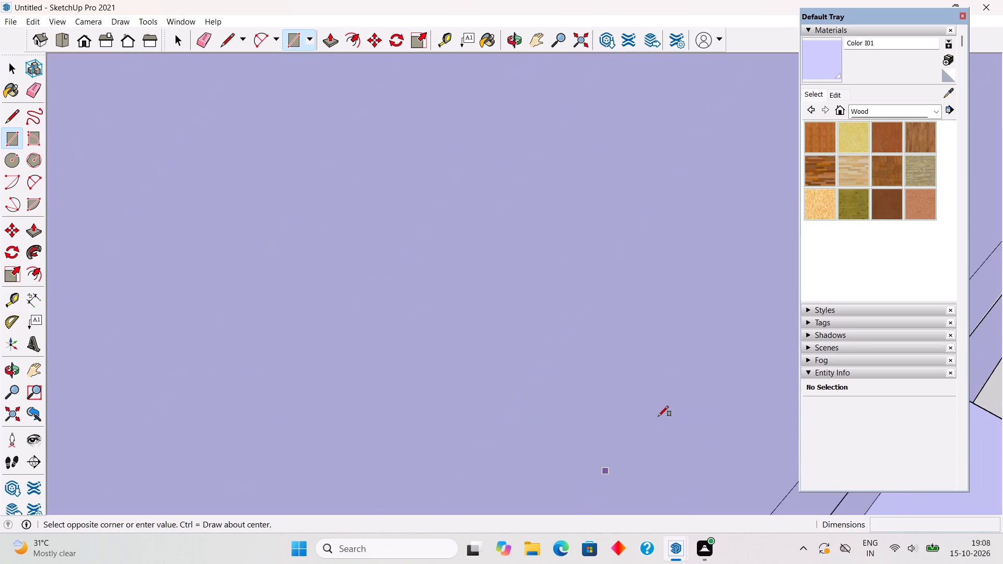
{"action": "scroll", "coordinate": [658, 416], "scroll_direction": "down", "scroll_amount": 20}
{"action": "scroll", "coordinate": [658, 416], "scroll_direction": "down", "scroll_amount": 18}
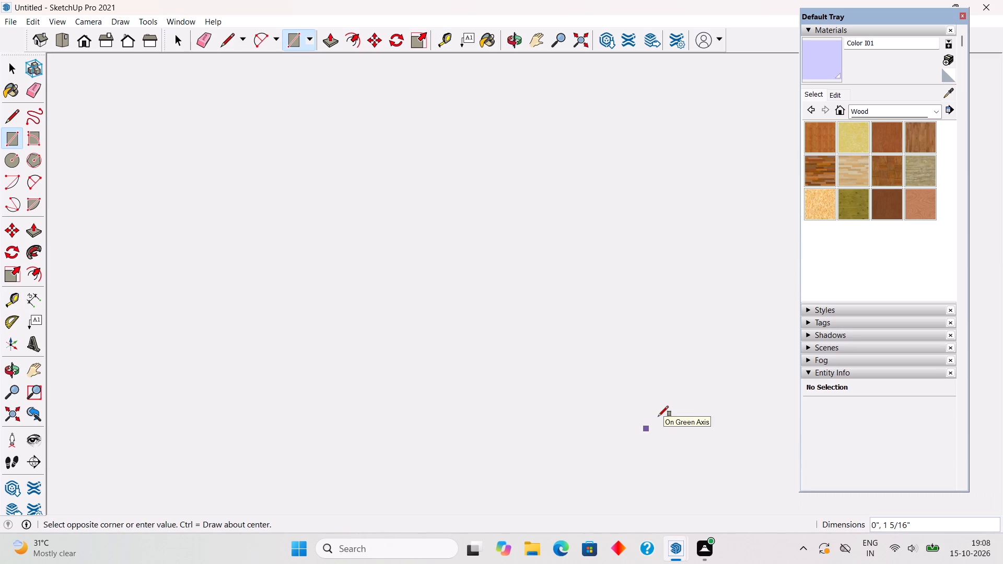
{"action": "scroll", "coordinate": [658, 416], "scroll_direction": "down", "scroll_amount": 7}
{"action": "left_click", "coordinate": [14, 417]}
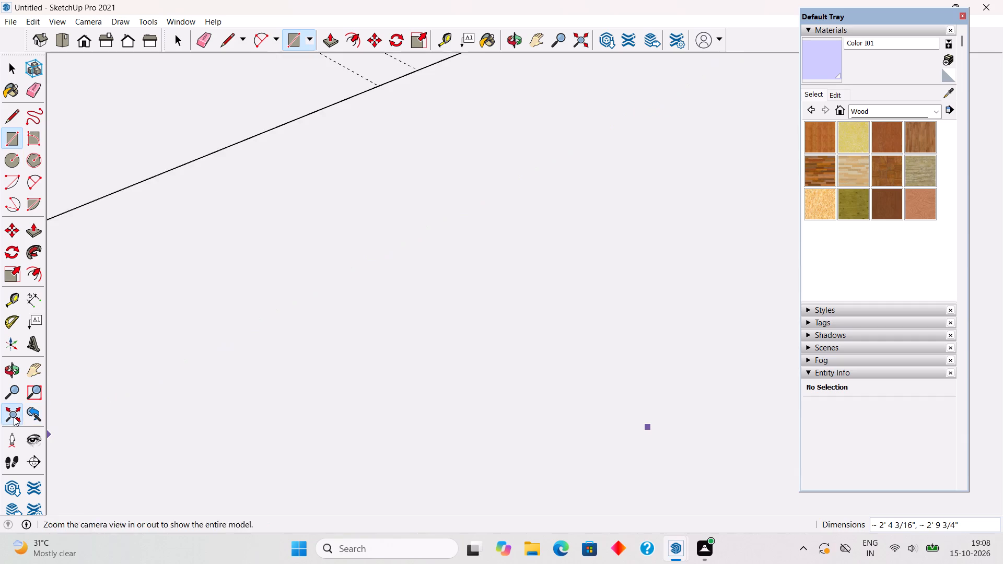
{"action": "scroll", "coordinate": [660, 263], "scroll_direction": "up", "scroll_amount": 12}
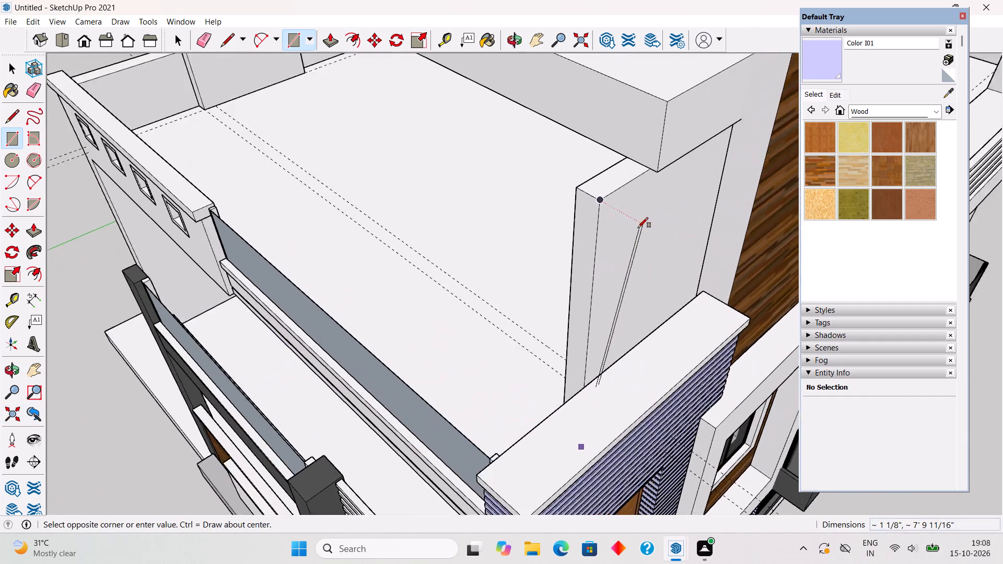
{"action": "scroll", "coordinate": [638, 228], "scroll_direction": "up", "scroll_amount": 6}
{"action": "scroll", "coordinate": [591, 212], "scroll_direction": "up", "scroll_amount": 3}
{"action": "scroll", "coordinate": [587, 167], "scroll_direction": "up", "scroll_amount": 2}
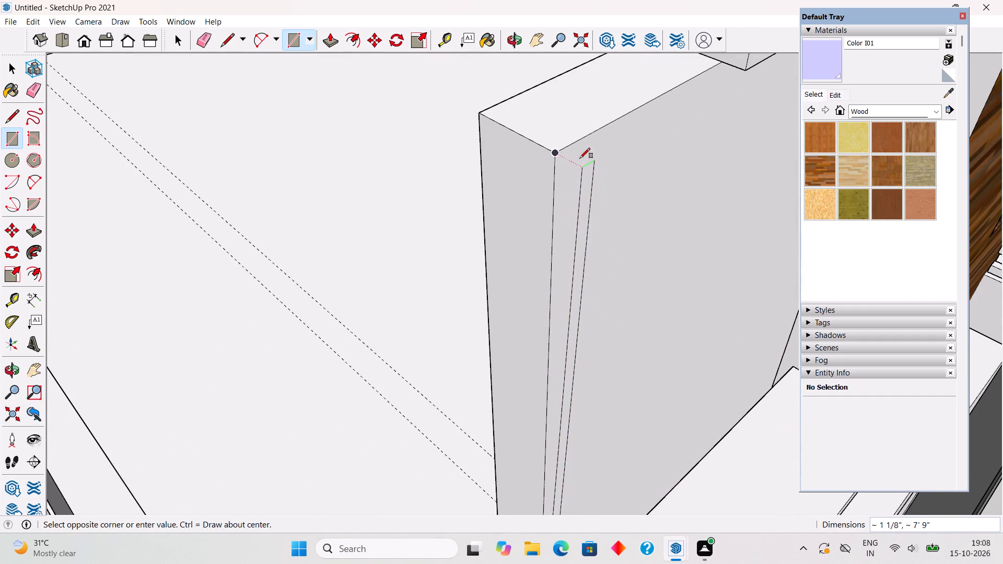
{"action": "scroll", "coordinate": [575, 157], "scroll_direction": "up", "scroll_amount": 8}
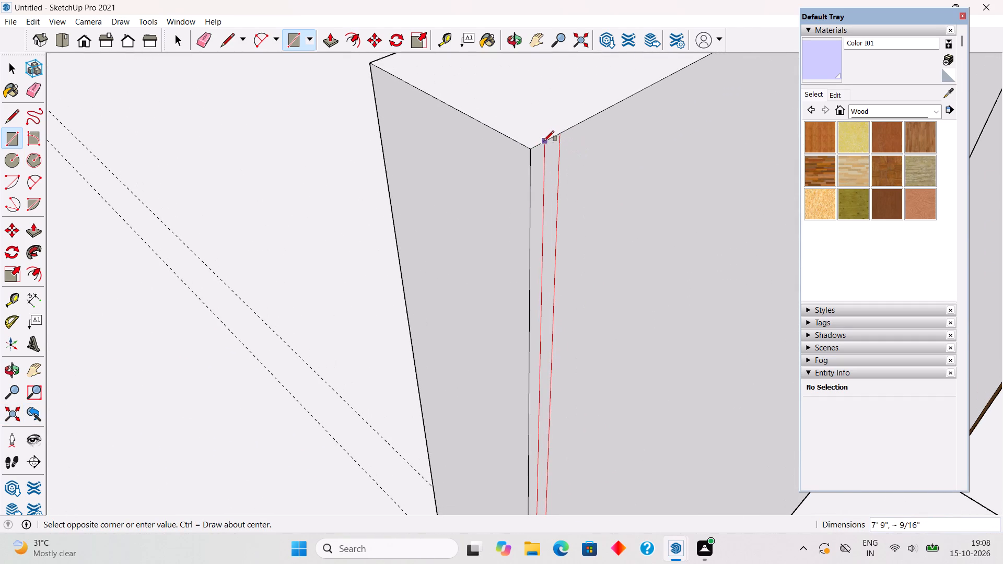
{"action": "left_click", "coordinate": [600, 117]}
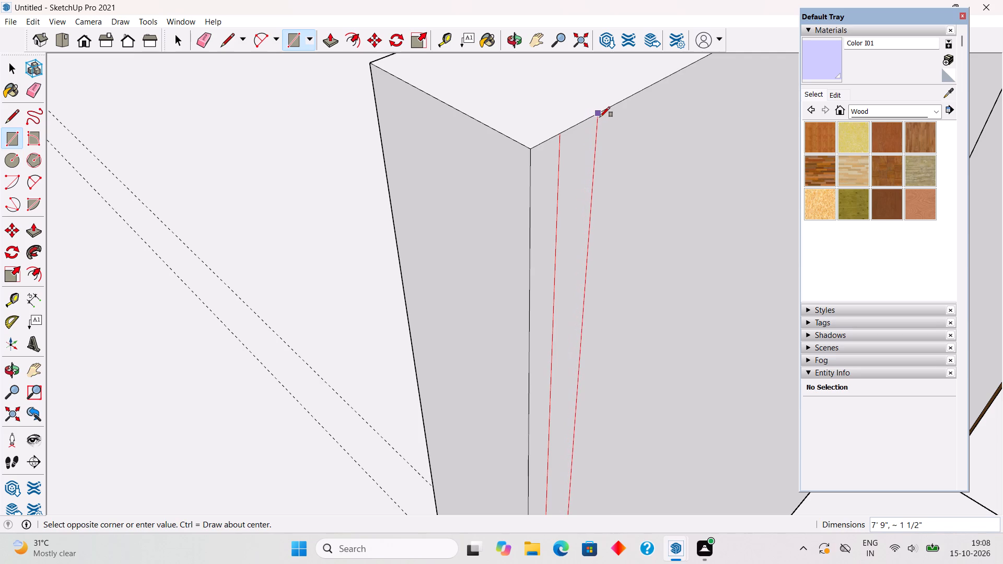
Push/Pull the narrow strip on the roof panel outward 2" to form a vertical slat.
{"action": "key", "text": "p"}
{"action": "left_click", "coordinate": [580, 168]}
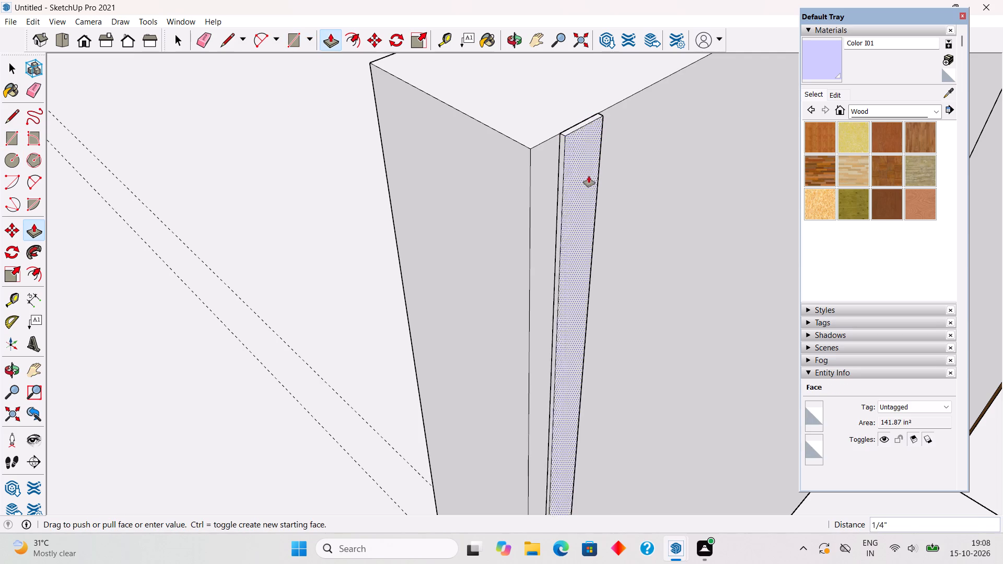
{"action": "scroll", "coordinate": [617, 196], "scroll_direction": "down", "scroll_amount": 16}
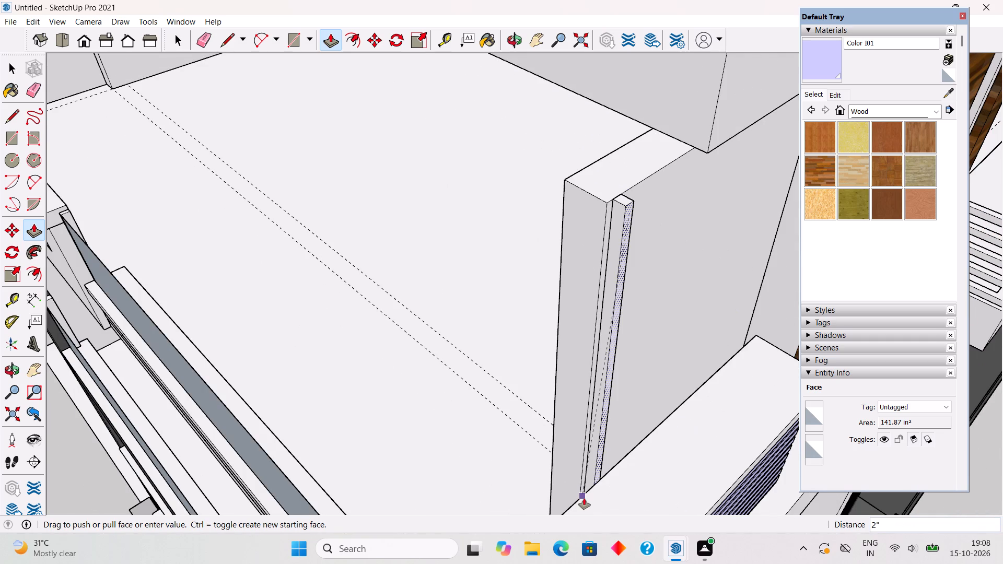
{"action": "left_click", "coordinate": [584, 499]}
{"action": "key", "text": "space"}
Push/Pull the slat's front-facing side until it is flush with the roof panel's narrow front face.
{"action": "triple_click", "coordinate": [600, 437]}
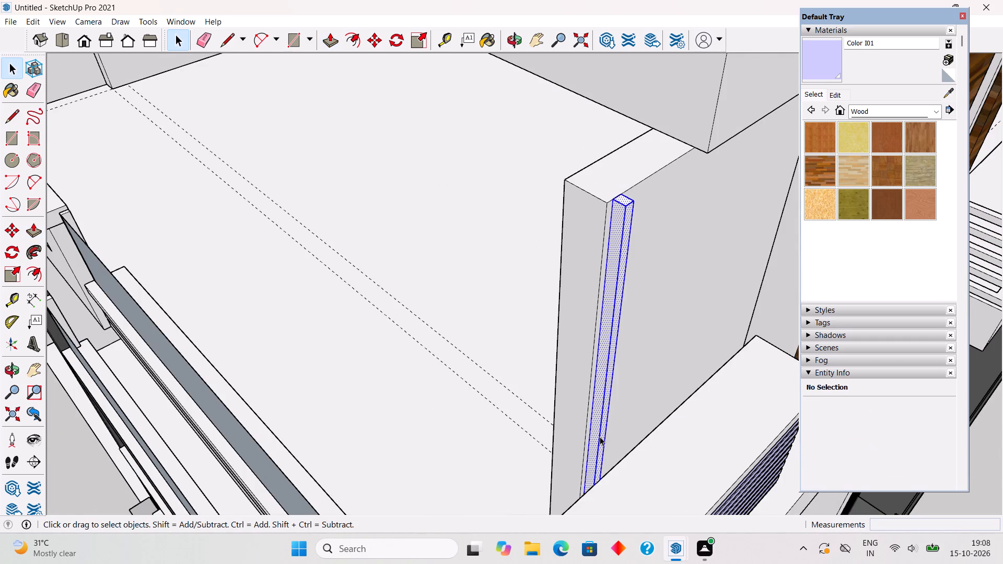
{"action": "scroll", "coordinate": [606, 370], "scroll_direction": "up", "scroll_amount": 4}
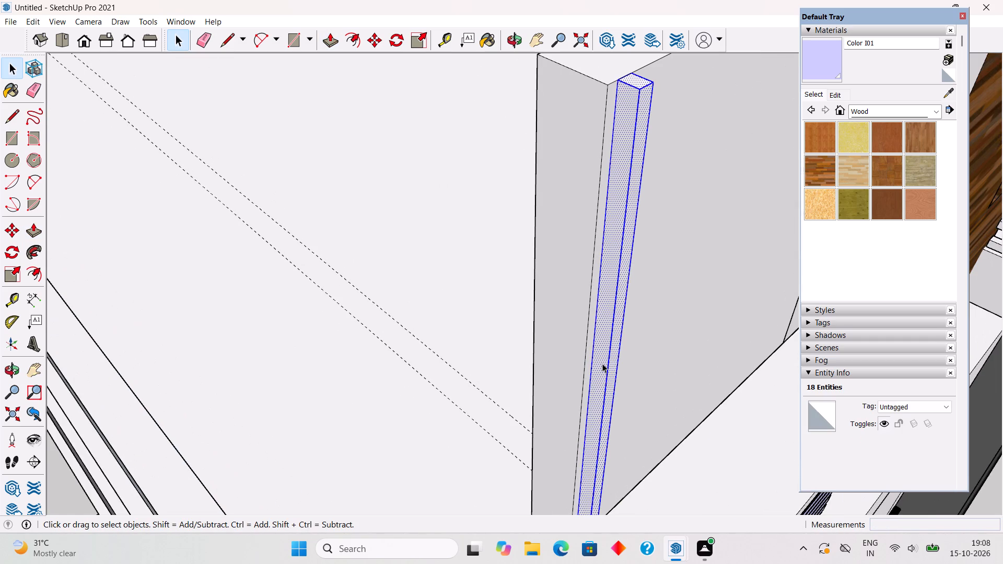
{"action": "key", "text": "p"}
{"action": "left_click", "coordinate": [607, 357]}
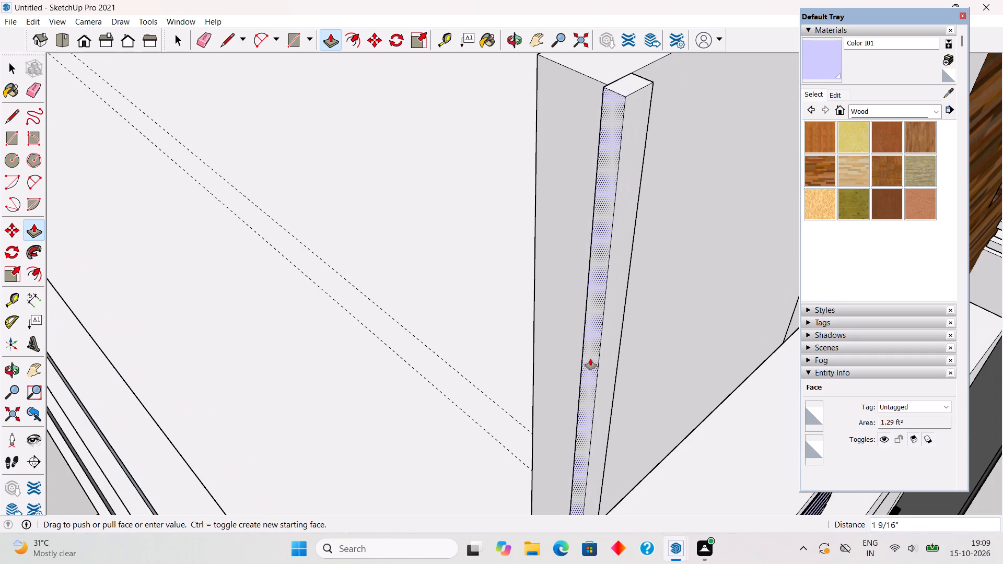
{"action": "left_click", "coordinate": [565, 290]}
{"action": "key", "text": "space"}
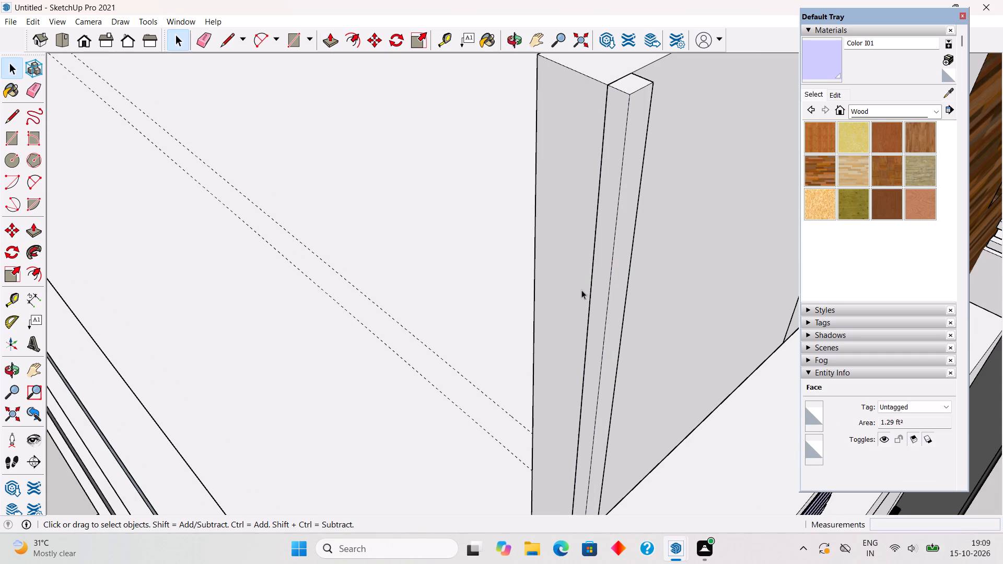
Select all connected geometry of the vertical slat and make it a group.
{"action": "triple_click", "coordinate": [603, 288]}
{"action": "right_click", "coordinate": [603, 288]}
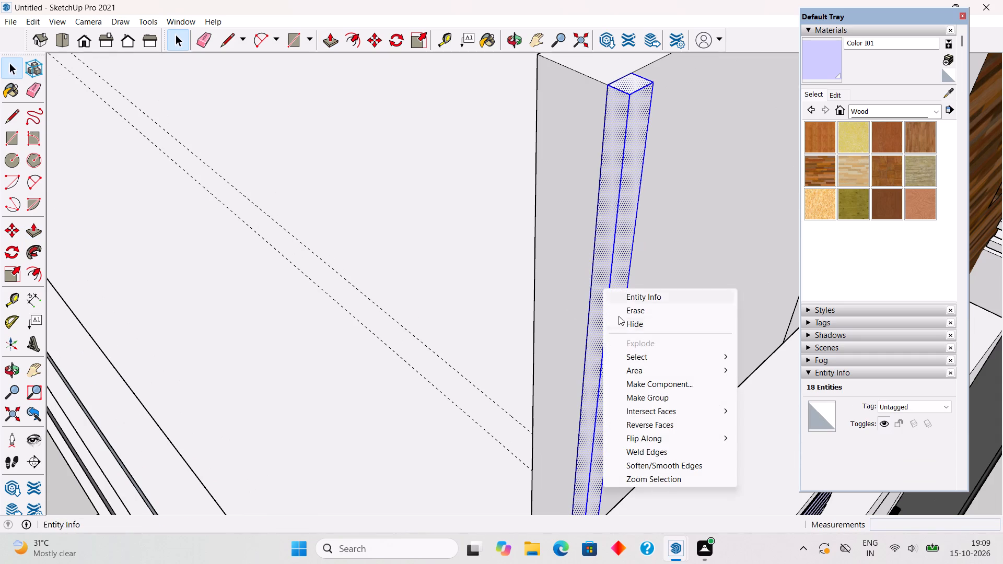
{"action": "left_click", "coordinate": [639, 395]}
Copy the slat group 5" along the roof panel towards the tower, repeat it as a x10 array, and clear the selection.
{"action": "scroll", "coordinate": [622, 373], "scroll_direction": "down", "scroll_amount": 13}
{"action": "middle_click_drag", "start_coordinate": [677, 345], "coordinate": [640, 325]}
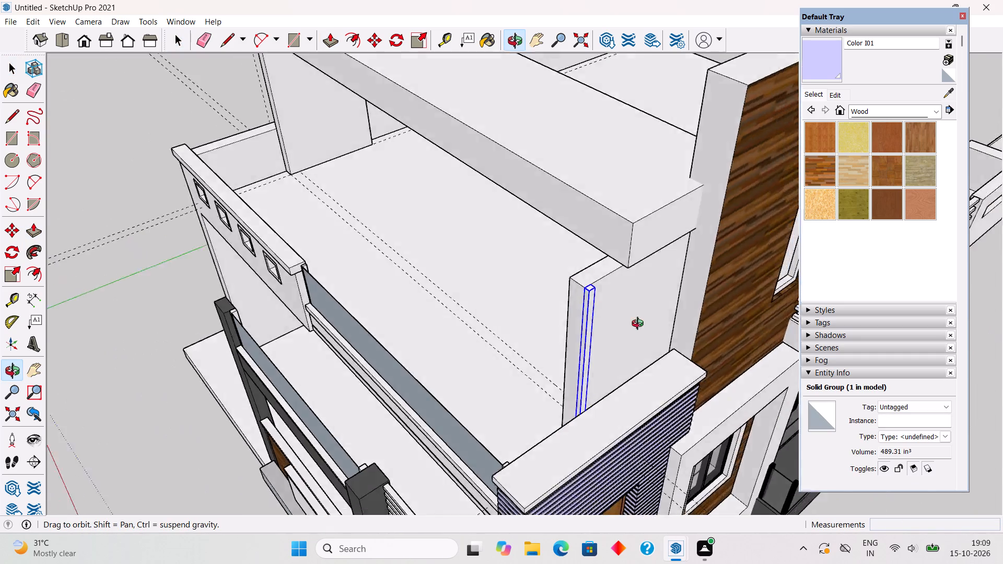
{"action": "middle_click_drag", "start_coordinate": [640, 325], "coordinate": [499, 291]}
{"action": "scroll", "coordinate": [369, 204], "scroll_direction": "up", "scroll_amount": 9}
{"action": "scroll", "coordinate": [335, 181], "scroll_direction": "down", "scroll_amount": 3}
{"action": "key", "text": "m"}
{"action": "left_click", "coordinate": [348, 178]}
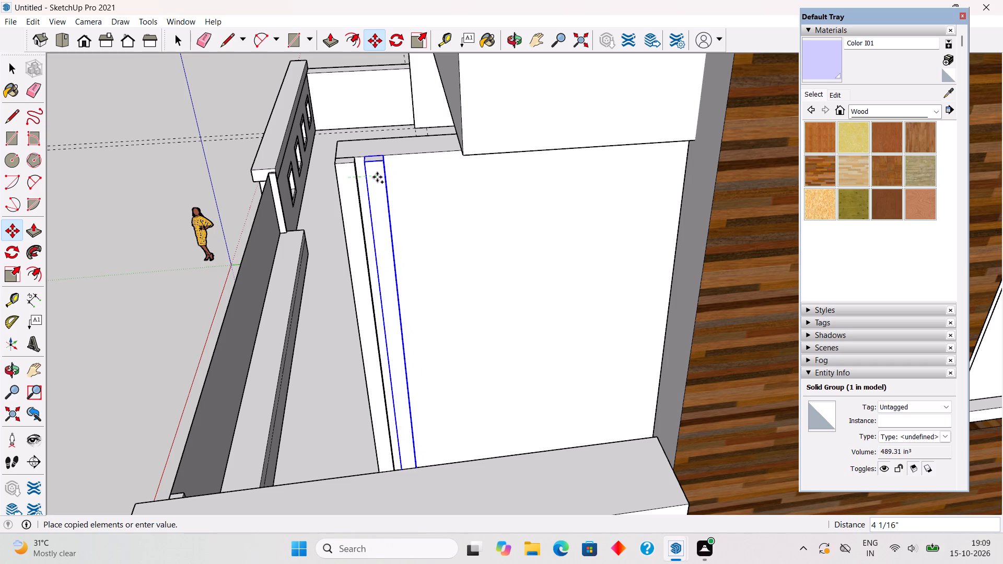
{"action": "type", "text": "5\""}
{"action": "key", "text": "Return"}
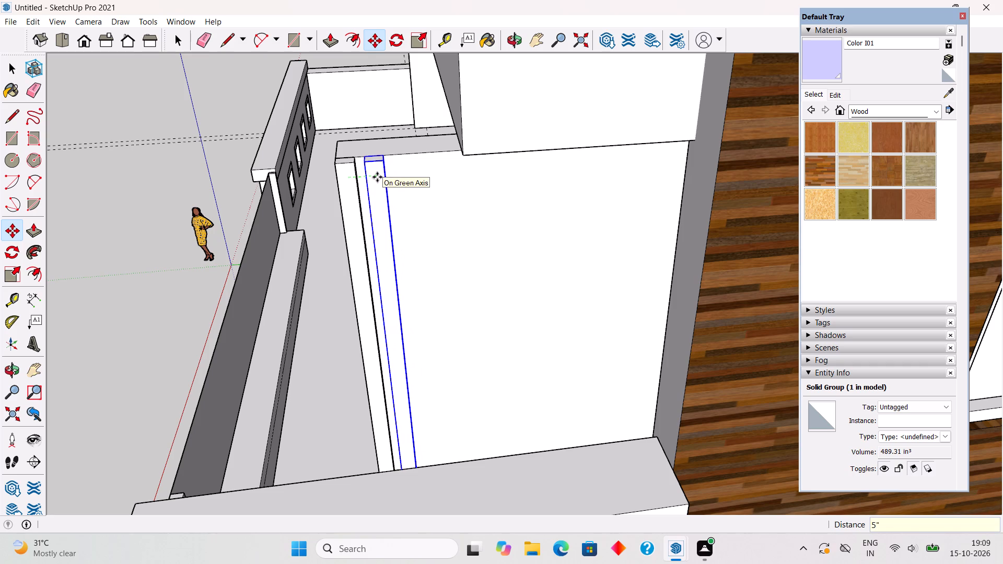
{"action": "key", "text": "x"}
{"action": "type", "text": "10"}
{"action": "key", "text": "Return"}
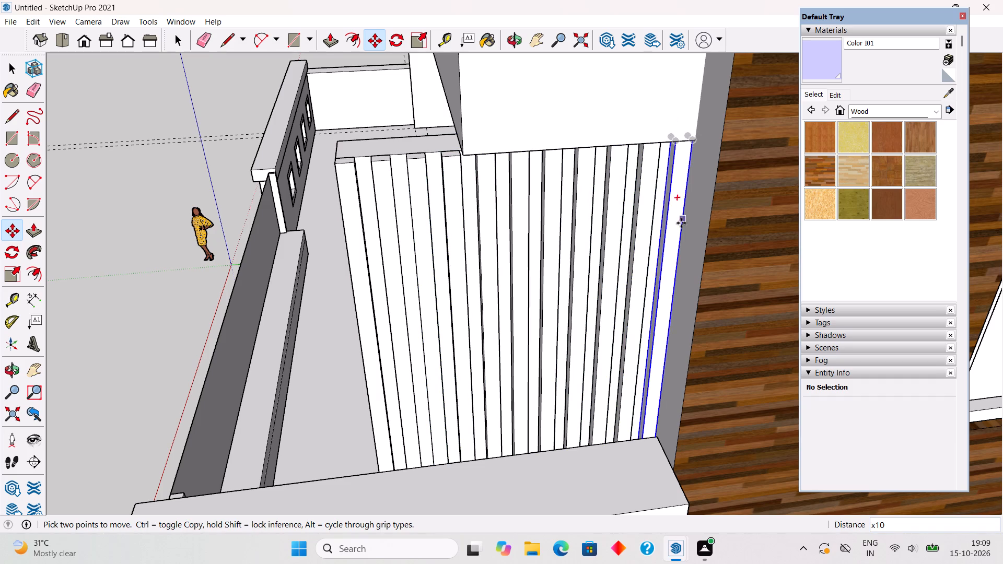
{"action": "key", "text": "space"}
{"action": "scroll", "coordinate": [661, 359], "scroll_direction": "down", "scroll_amount": 13}
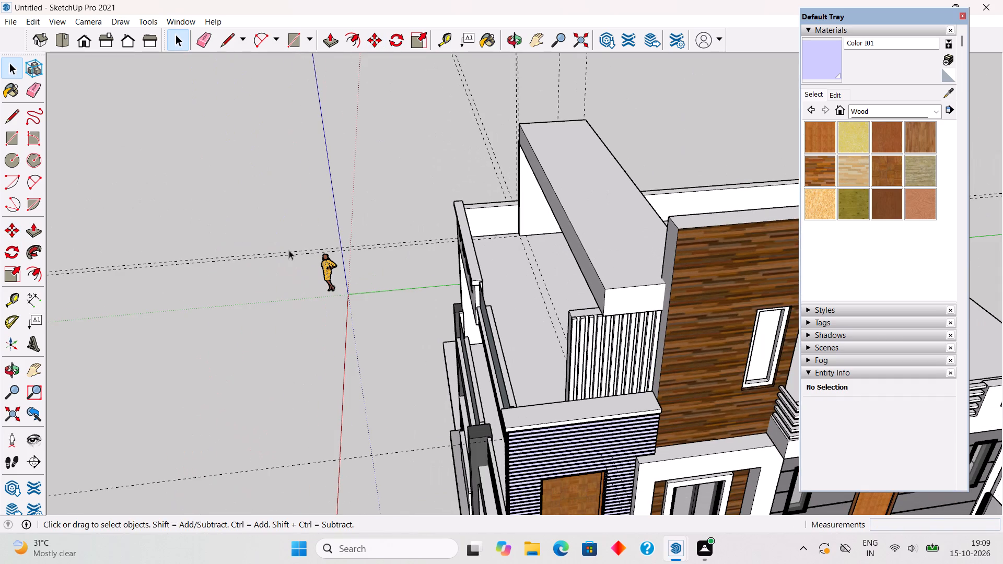
{"action": "left_click", "coordinate": [289, 250]}
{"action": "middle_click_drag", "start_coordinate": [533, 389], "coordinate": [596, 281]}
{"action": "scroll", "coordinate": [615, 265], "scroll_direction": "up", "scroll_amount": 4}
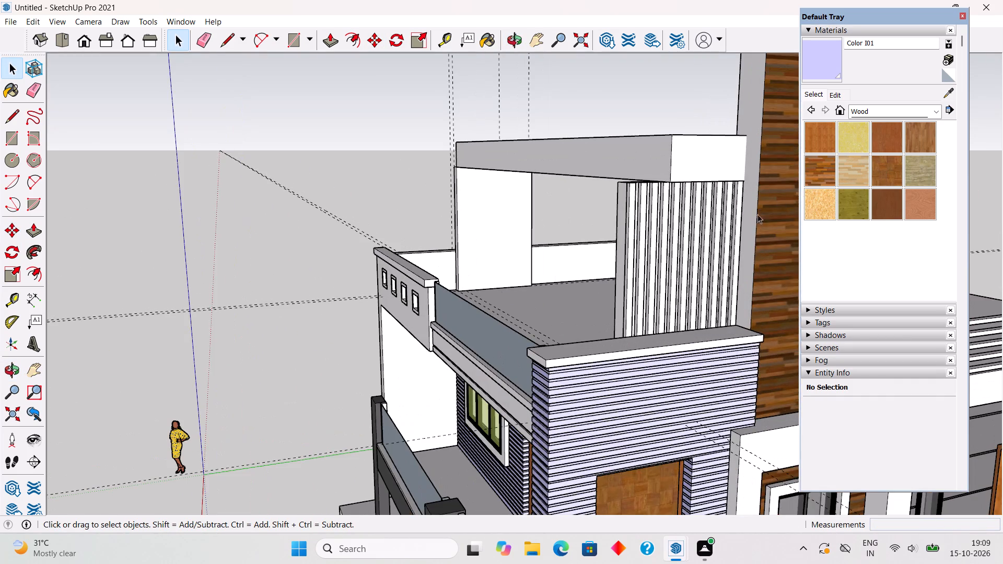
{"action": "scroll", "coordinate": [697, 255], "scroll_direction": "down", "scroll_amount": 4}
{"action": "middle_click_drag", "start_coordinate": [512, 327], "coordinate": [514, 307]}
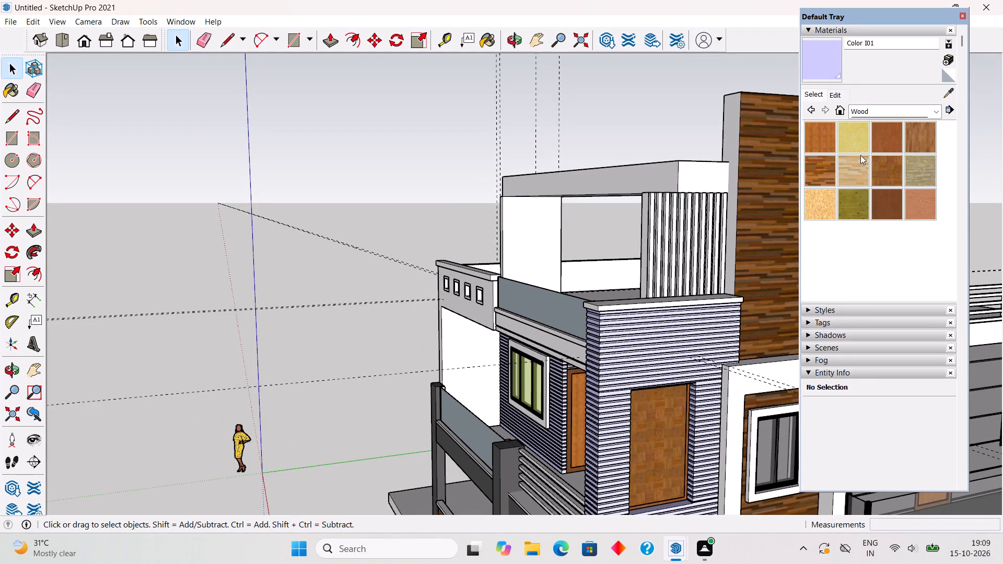
Paint all the vertical slats on the tower-side roof panel with the Wood Cherry Original material.
{"action": "left_click", "coordinate": [889, 135]}
{"action": "left_click", "coordinate": [665, 258]}
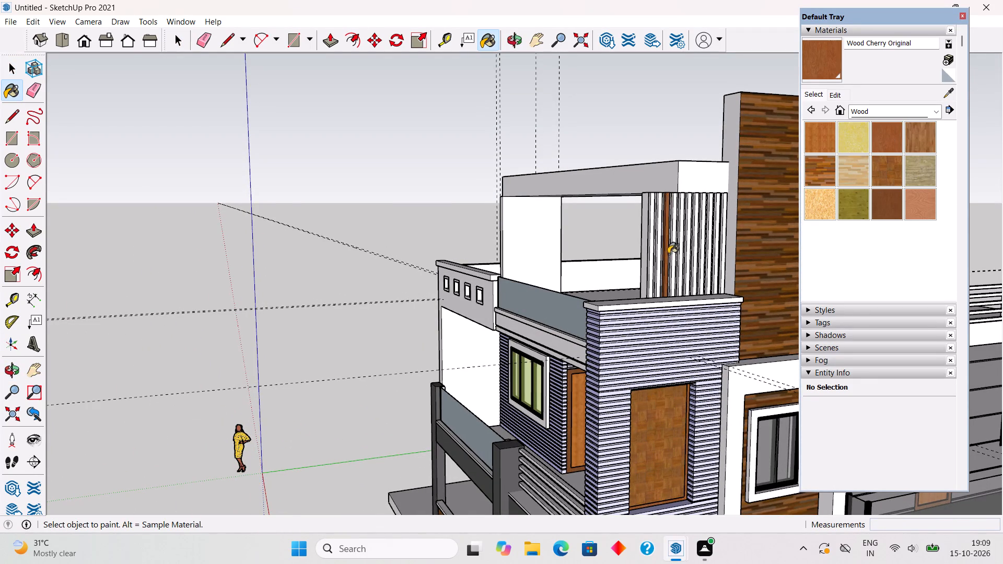
{"action": "scroll", "coordinate": [669, 253], "scroll_direction": "up", "scroll_amount": 9}
{"action": "left_click", "coordinate": [675, 257]}
{"action": "left_click", "coordinate": [696, 253]}
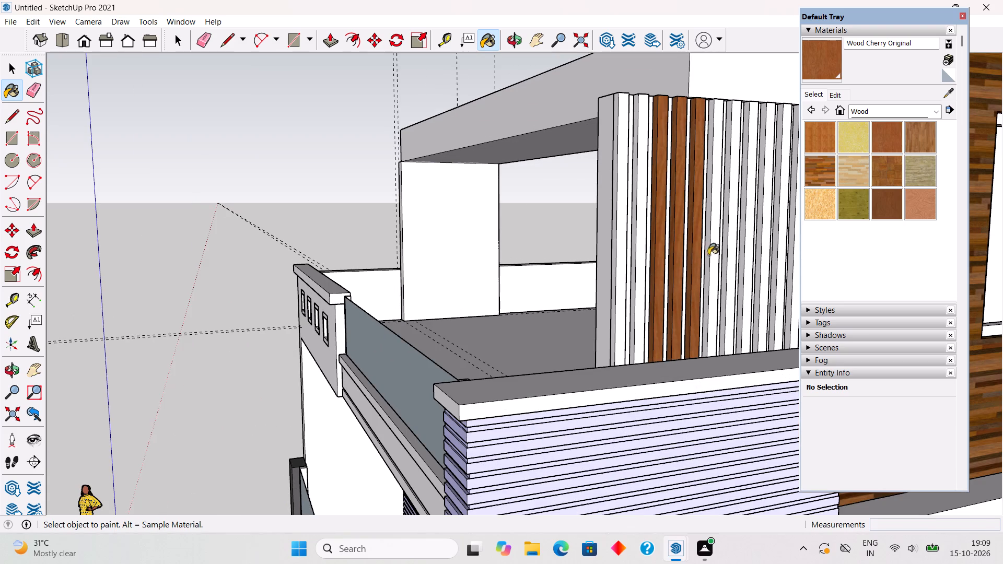
{"action": "left_click", "coordinate": [717, 255]}
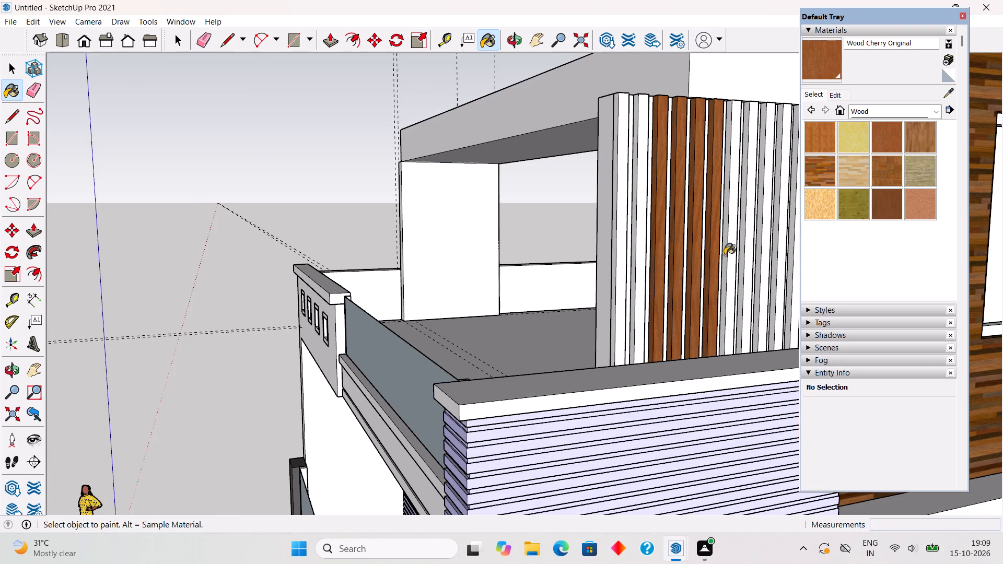
{"action": "left_click", "coordinate": [725, 255]}
{"action": "left_click", "coordinate": [739, 256]}
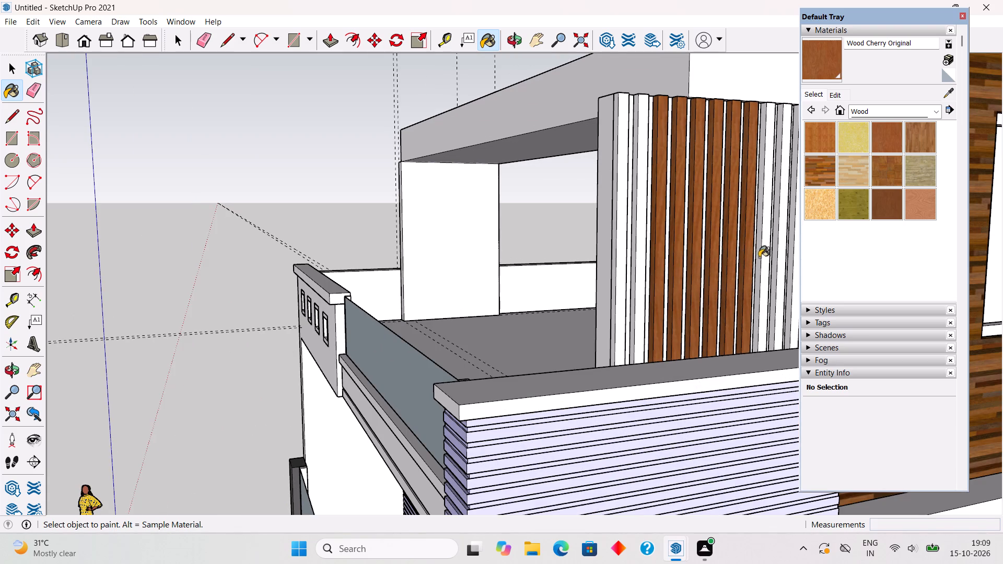
{"action": "left_click", "coordinate": [761, 257]}
{"action": "left_click", "coordinate": [775, 258]}
{"action": "scroll", "coordinate": [775, 260], "scroll_direction": "down", "scroll_amount": 4}
{"action": "scroll", "coordinate": [788, 255], "scroll_direction": "up", "scroll_amount": 1}
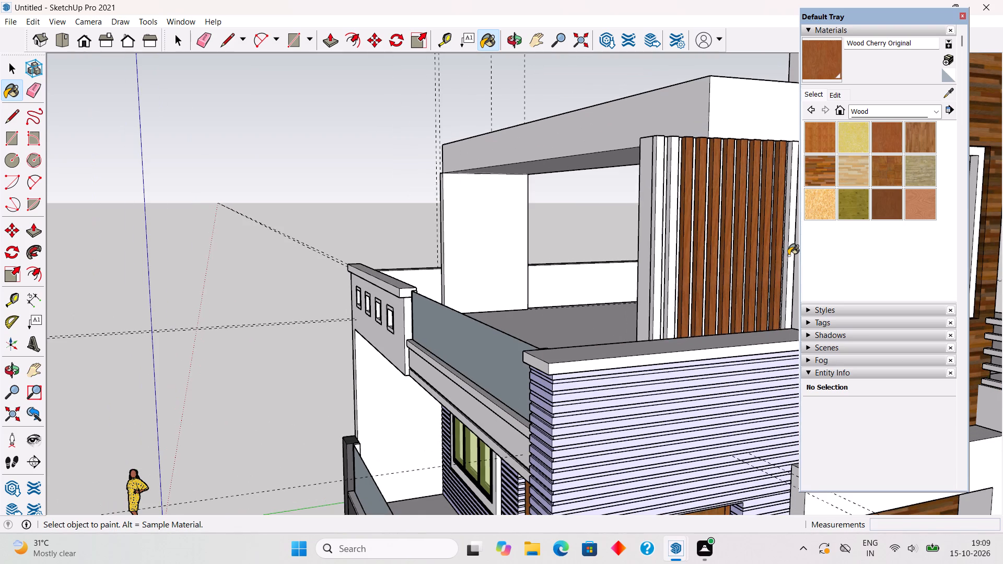
{"action": "left_click", "coordinate": [788, 255]}
{"action": "left_click", "coordinate": [656, 268]}
{"action": "left_click", "coordinate": [670, 273]}
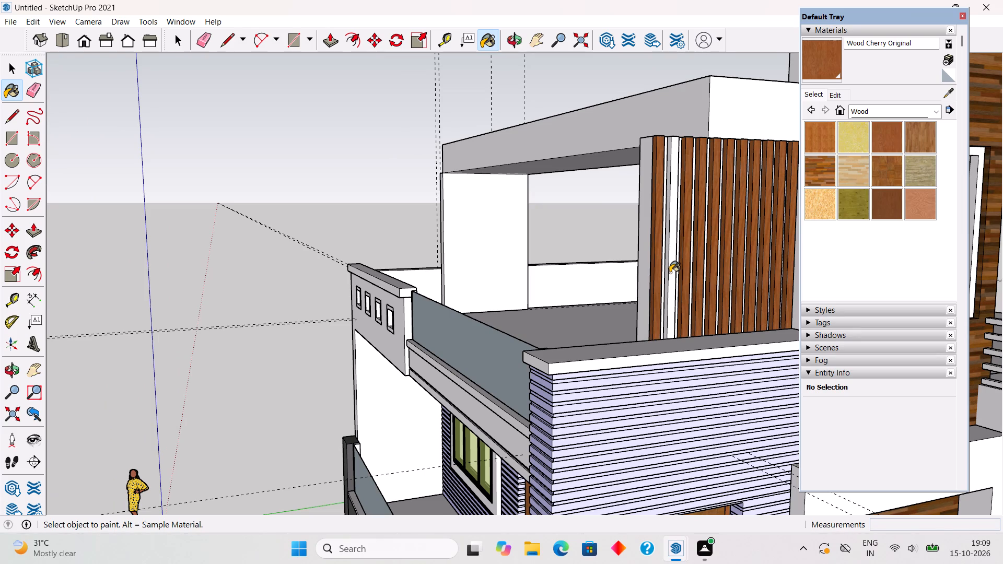
{"action": "scroll", "coordinate": [667, 273], "scroll_direction": "down", "scroll_amount": 10}
{"action": "key", "text": "space"}
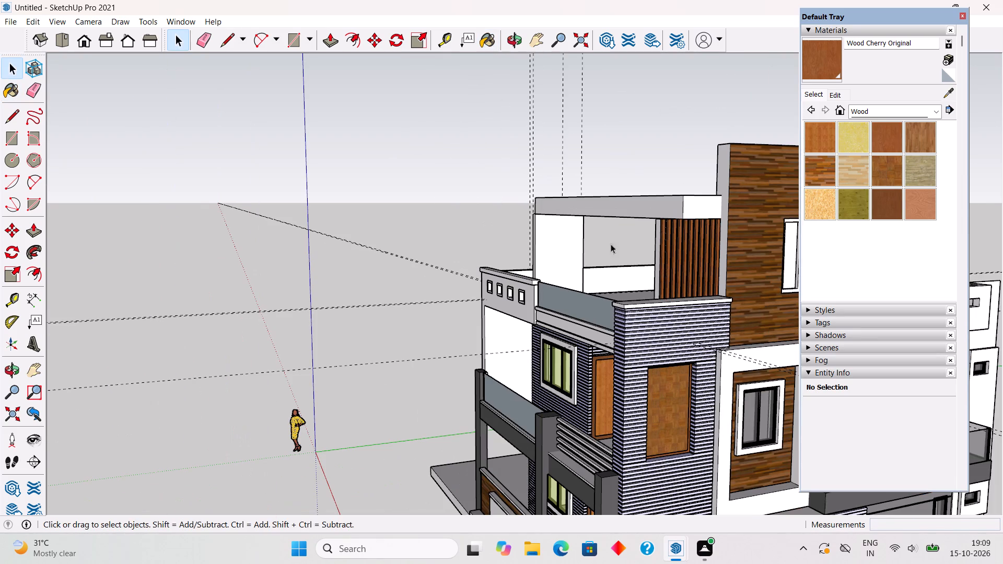
Push/Pull the front face of the roof panel opposite the tower outward 1' 6", level with the slatted panel's front face.
{"action": "middle_click_drag", "start_coordinate": [507, 251], "coordinate": [763, 279]}
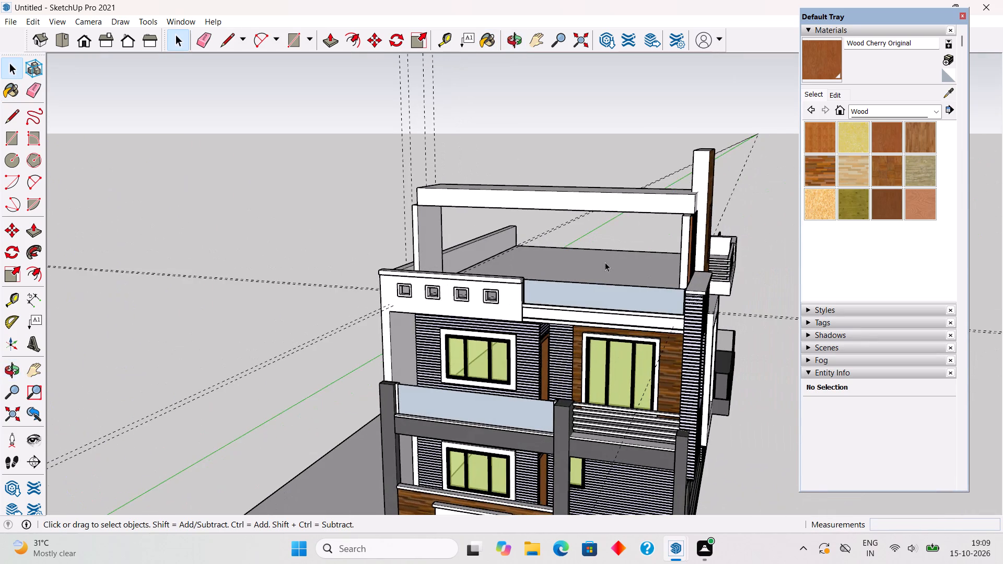
{"action": "middle_click_drag", "start_coordinate": [575, 268], "coordinate": [713, 418]}
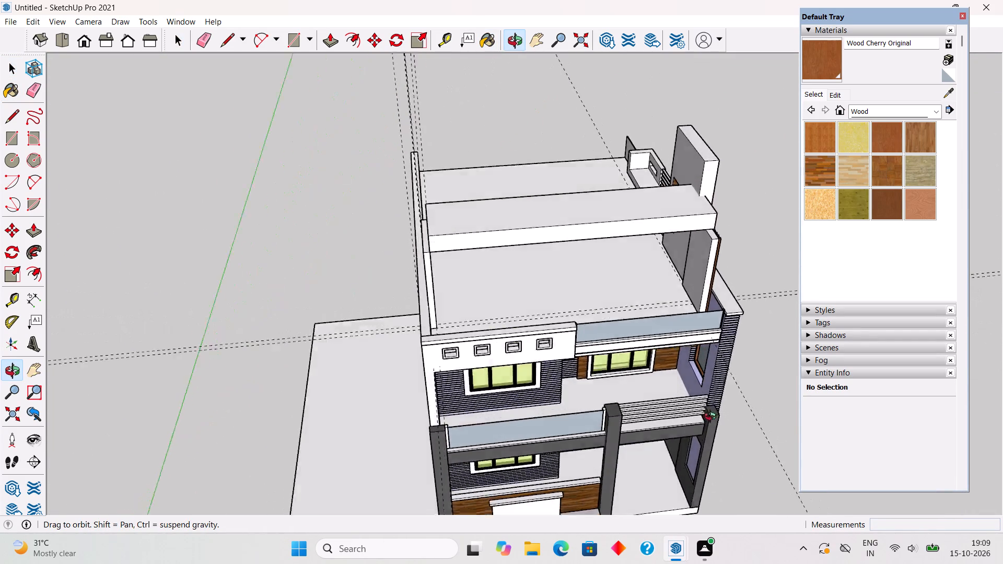
{"action": "middle_click_drag", "start_coordinate": [713, 418], "coordinate": [717, 451]}
{"action": "scroll", "coordinate": [717, 337], "scroll_direction": "up", "scroll_amount": 4}
{"action": "middle_click_drag", "start_coordinate": [689, 308], "coordinate": [674, 332]}
{"action": "scroll", "coordinate": [671, 333], "scroll_direction": "up", "scroll_amount": 3}
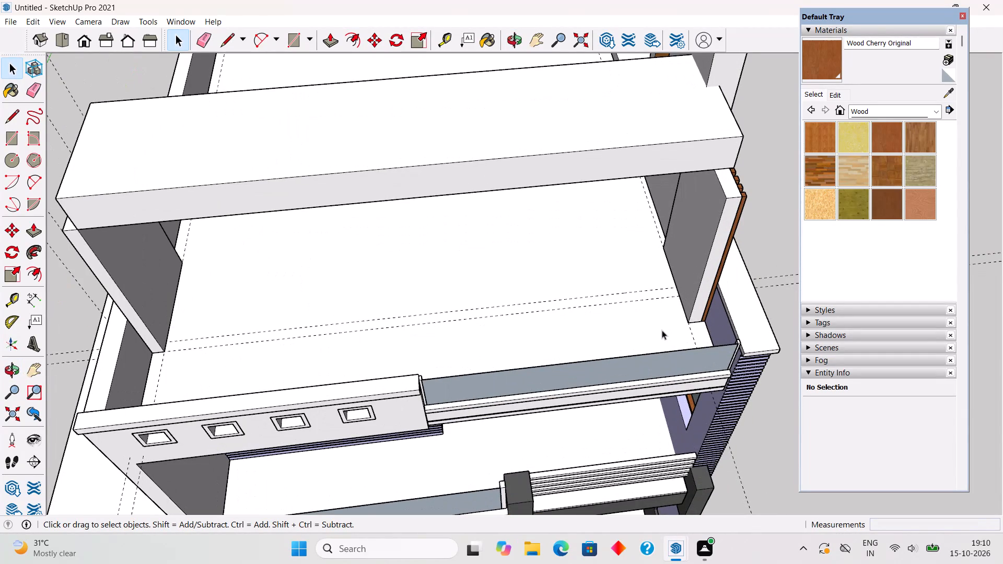
{"action": "scroll", "coordinate": [662, 330], "scroll_direction": "down", "scroll_amount": 2}
{"action": "scroll", "coordinate": [200, 345], "scroll_direction": "up", "scroll_amount": 2}
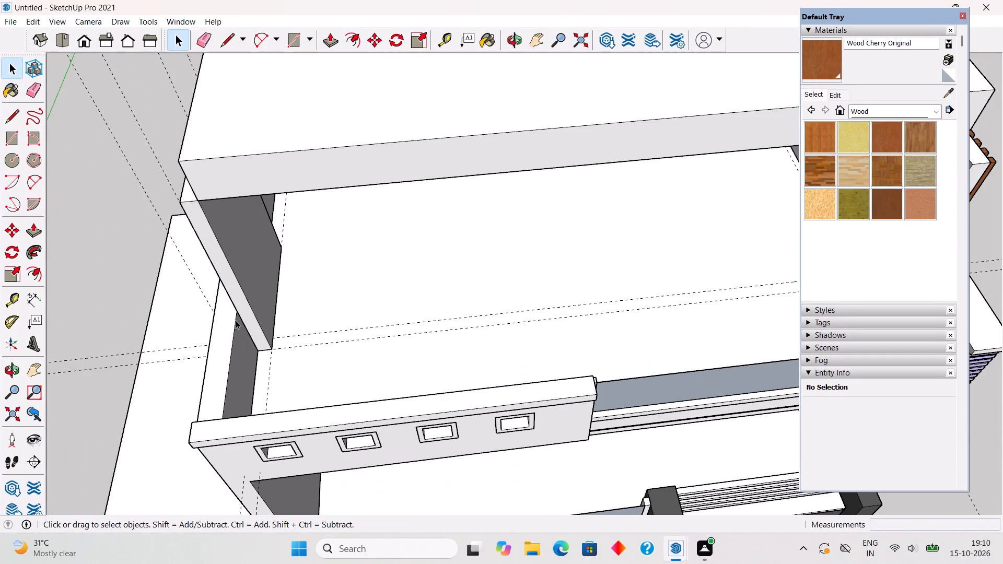
{"action": "triple_click", "coordinate": [249, 323]}
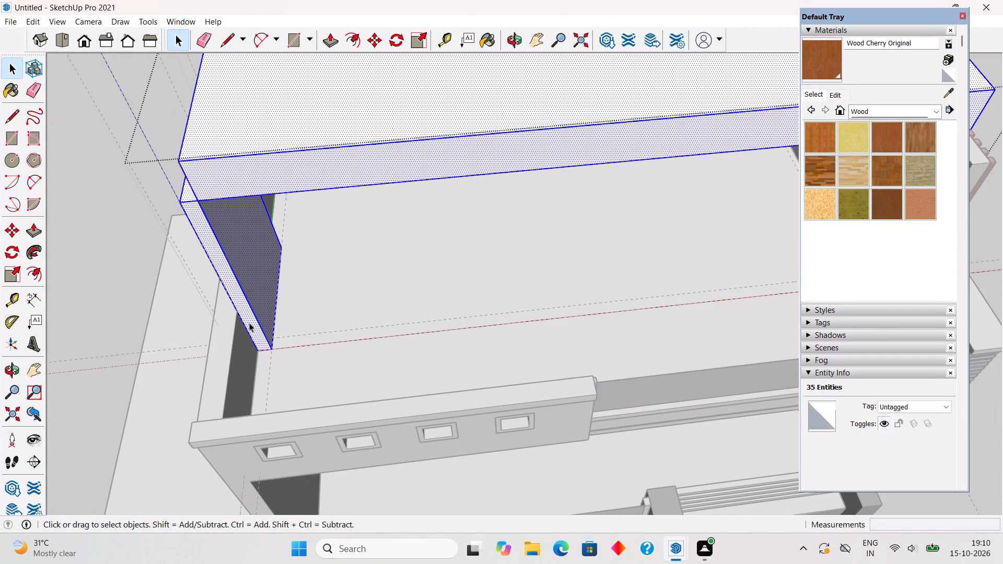
{"action": "key", "text": "p"}
{"action": "left_click", "coordinate": [249, 323]}
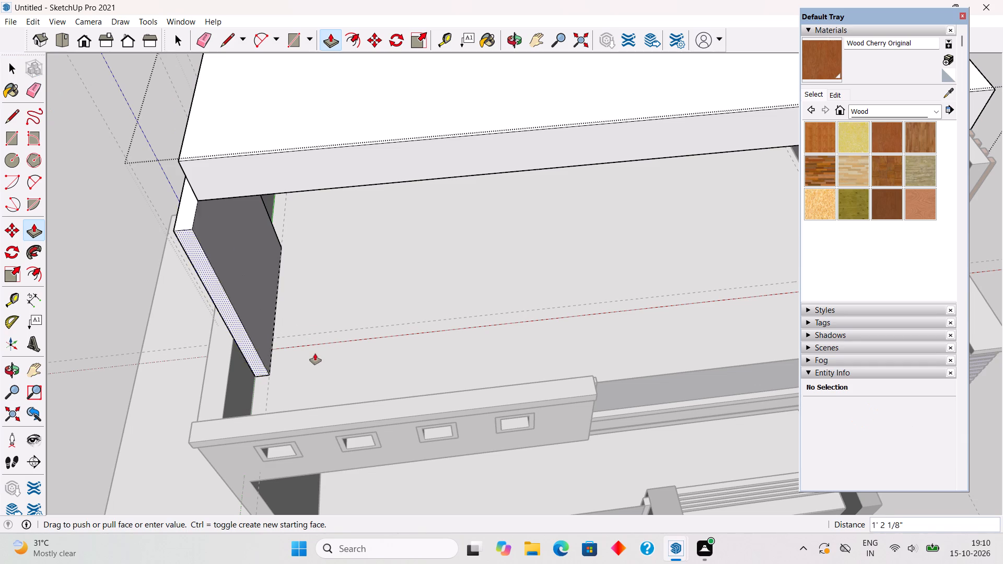
{"action": "scroll", "coordinate": [315, 354], "scroll_direction": "down", "scroll_amount": 5}
{"action": "left_click", "coordinate": [683, 307]}
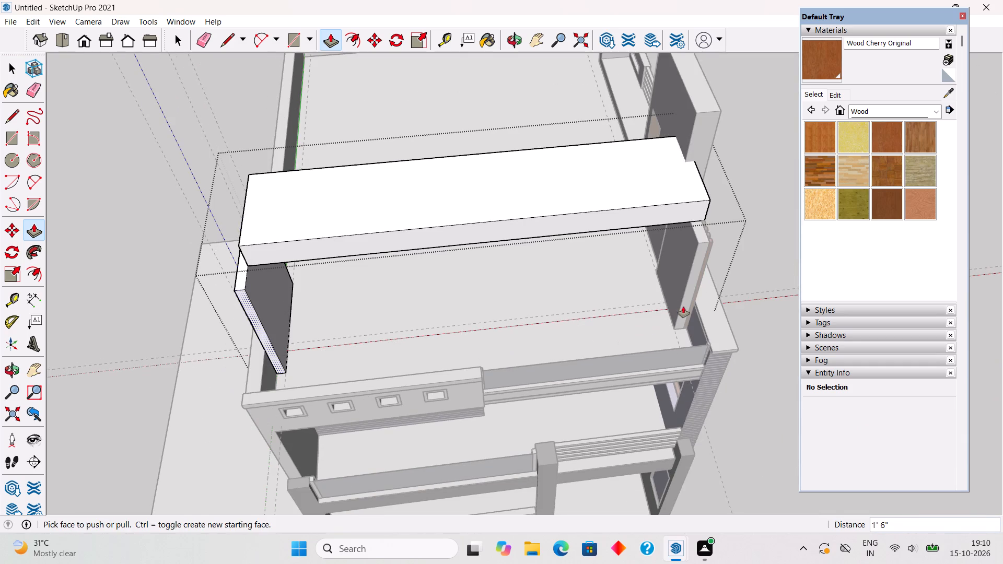
{"action": "key", "text": "space"}
{"action": "left_click", "coordinate": [177, 151]}
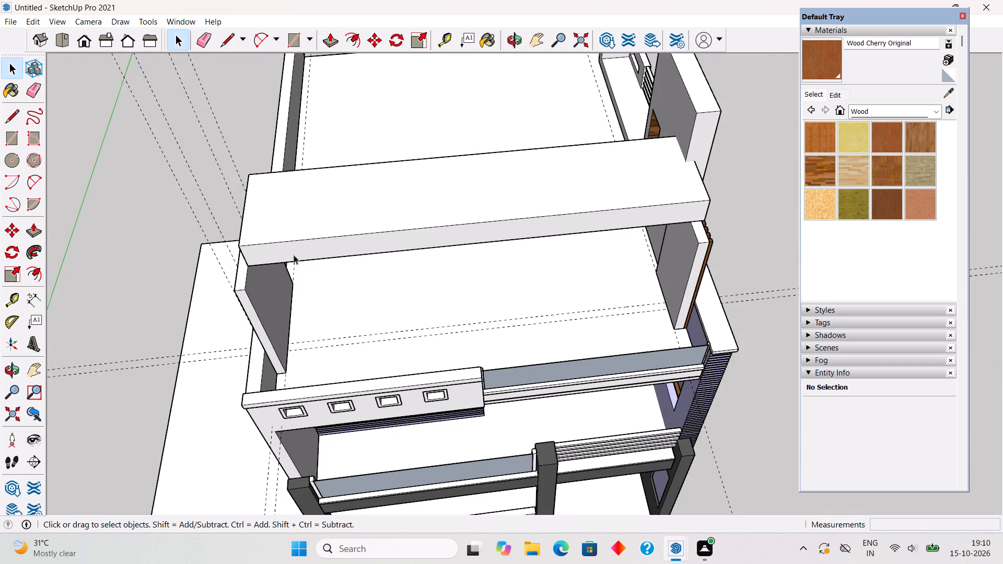
Push/Pull the front face of the bridging roof slab outward until it is flush with the front of the side panels.
{"action": "triple_click", "coordinate": [301, 248]}
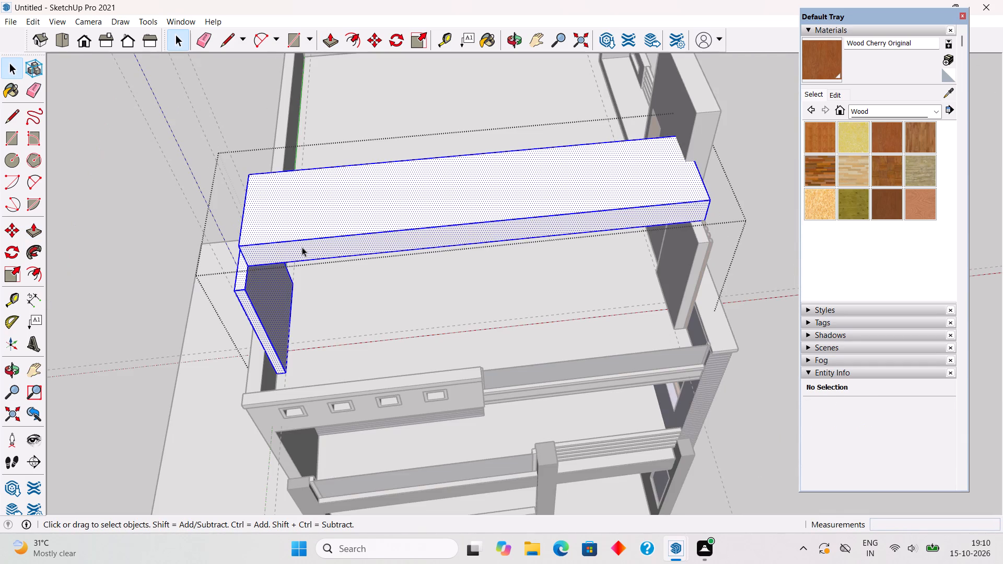
{"action": "key", "text": "p"}
{"action": "left_click", "coordinate": [302, 247]}
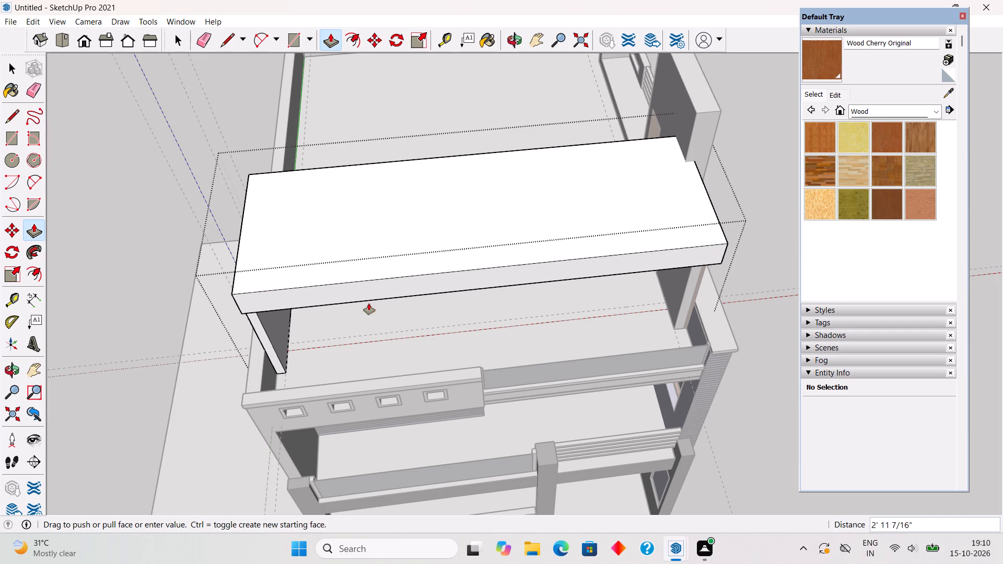
{"action": "middle_click_drag", "start_coordinate": [703, 249], "coordinate": [666, 73]}
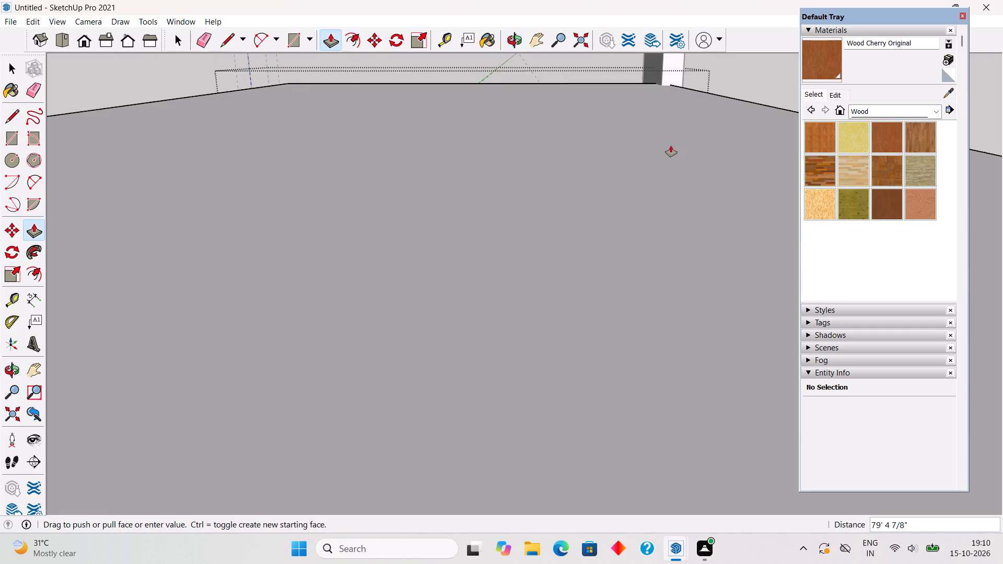
{"action": "middle_click_drag", "start_coordinate": [664, 147], "coordinate": [177, 128]}
{"action": "scroll", "coordinate": [177, 128], "scroll_direction": "down", "scroll_amount": 3}
{"action": "scroll", "coordinate": [602, 388], "scroll_direction": "down", "scroll_amount": 11}
{"action": "scroll", "coordinate": [602, 388], "scroll_direction": "up", "scroll_amount": 1}
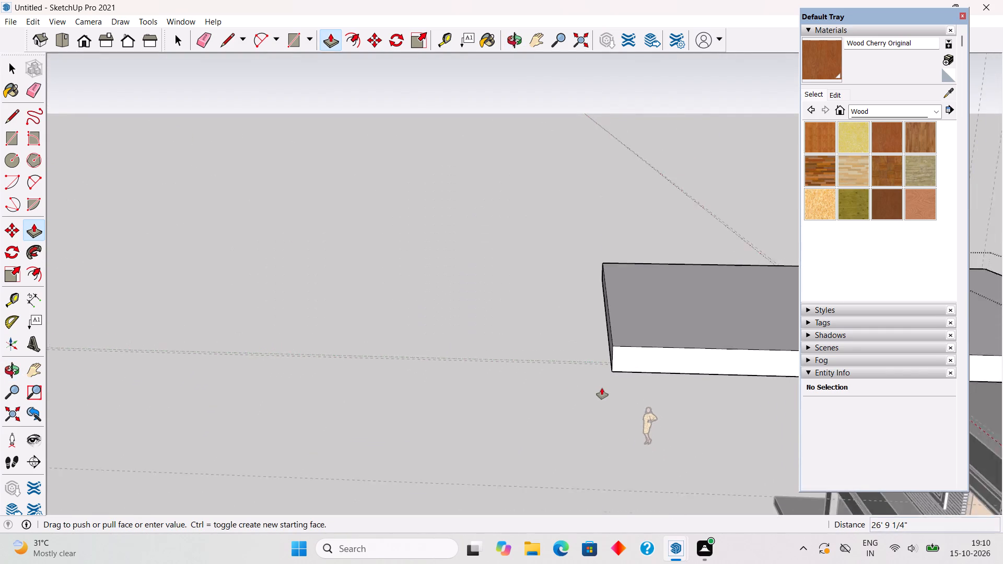
{"action": "scroll", "coordinate": [602, 389], "scroll_direction": "down", "scroll_amount": 14}
{"action": "scroll", "coordinate": [763, 387], "scroll_direction": "down", "scroll_amount": 2}
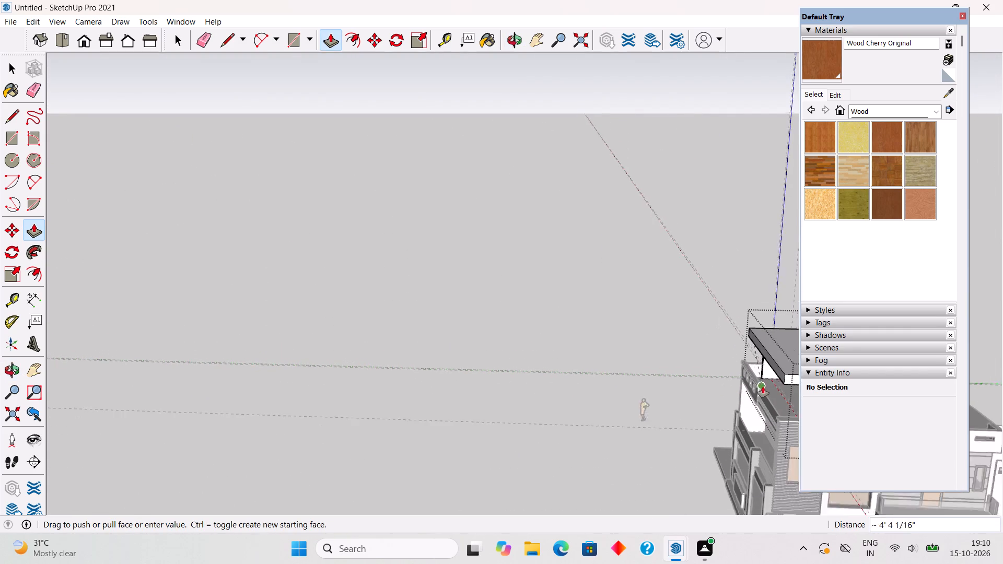
{"action": "scroll", "coordinate": [763, 386], "scroll_direction": "down", "scroll_amount": 13}
{"action": "scroll", "coordinate": [756, 387], "scroll_direction": "up", "scroll_amount": 14}
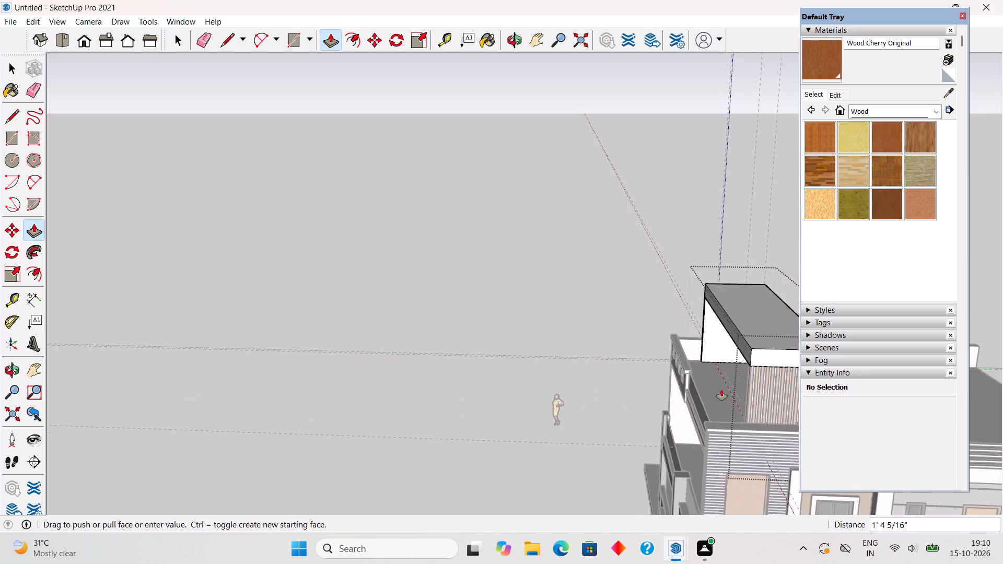
{"action": "double_click", "coordinate": [753, 390]}
{"action": "key", "text": "space"}
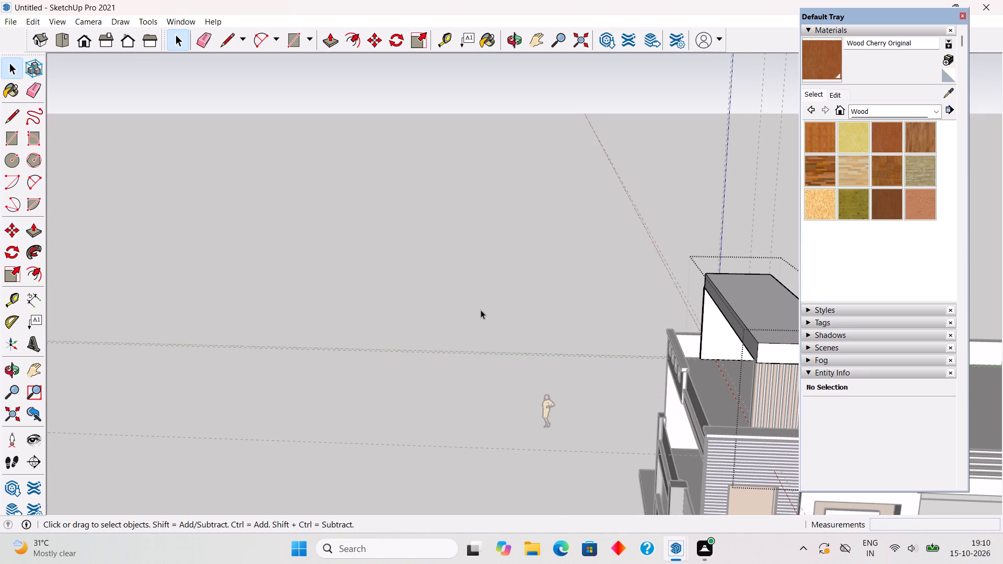
{"action": "left_click", "coordinate": [474, 305]}
Examine the whole house from the front and the tower side, including the extended roof slab and wooden slats.
{"action": "scroll", "coordinate": [302, 289], "scroll_direction": "down", "scroll_amount": 6}
{"action": "middle_click_drag", "start_coordinate": [170, 361], "coordinate": [622, 354]}
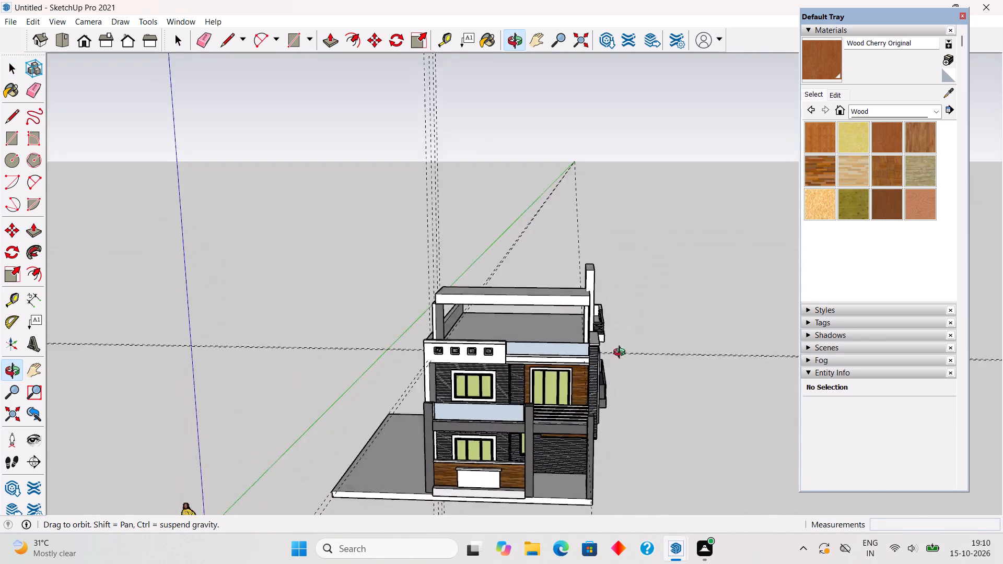
{"action": "middle_click_drag", "start_coordinate": [622, 354], "coordinate": [364, 347]}
{"action": "scroll", "coordinate": [363, 347], "scroll_direction": "up", "scroll_amount": 1}
{"action": "scroll", "coordinate": [584, 385], "scroll_direction": "up", "scroll_amount": 3}
{"action": "middle_click_drag", "start_coordinate": [568, 339], "coordinate": [469, 249]}
{"action": "scroll", "coordinate": [469, 249], "scroll_direction": "down", "scroll_amount": 3}
{"action": "scroll", "coordinate": [531, 478], "scroll_direction": "up", "scroll_amount": 3}
{"action": "middle_click_drag", "start_coordinate": [530, 466], "coordinate": [640, 501]}
{"action": "scroll", "coordinate": [640, 501], "scroll_direction": "up", "scroll_amount": 2}
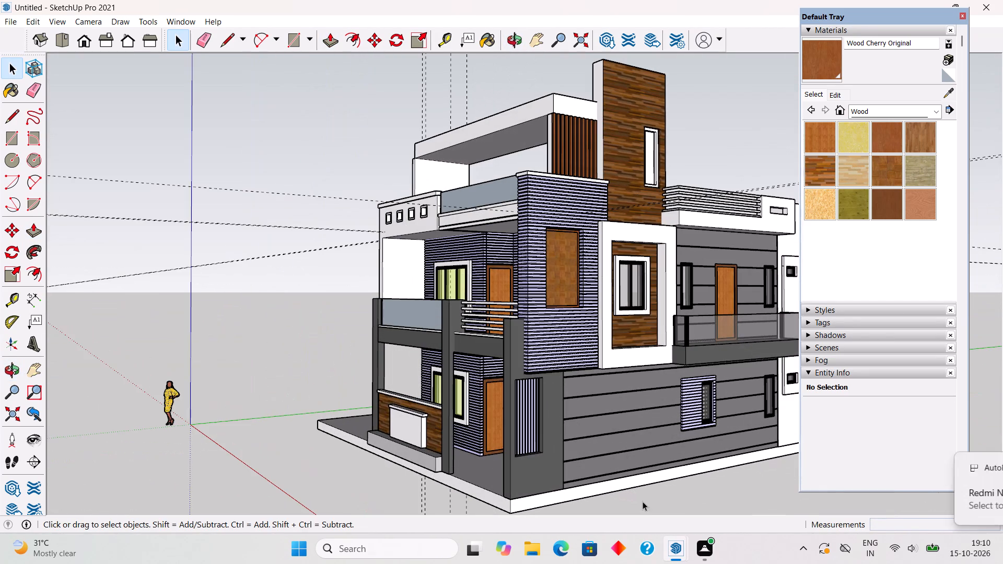
{"action": "scroll", "coordinate": [615, 445], "scroll_direction": "up", "scroll_amount": 1}
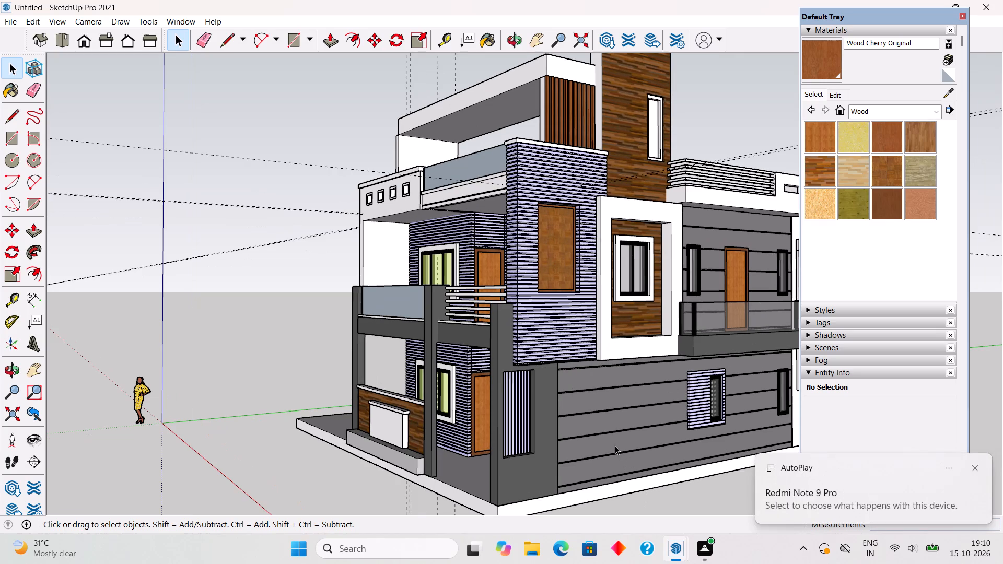
{"action": "scroll", "coordinate": [615, 445], "scroll_direction": "up", "scroll_amount": 2}
{"action": "scroll", "coordinate": [615, 445], "scroll_direction": "down", "scroll_amount": 6}
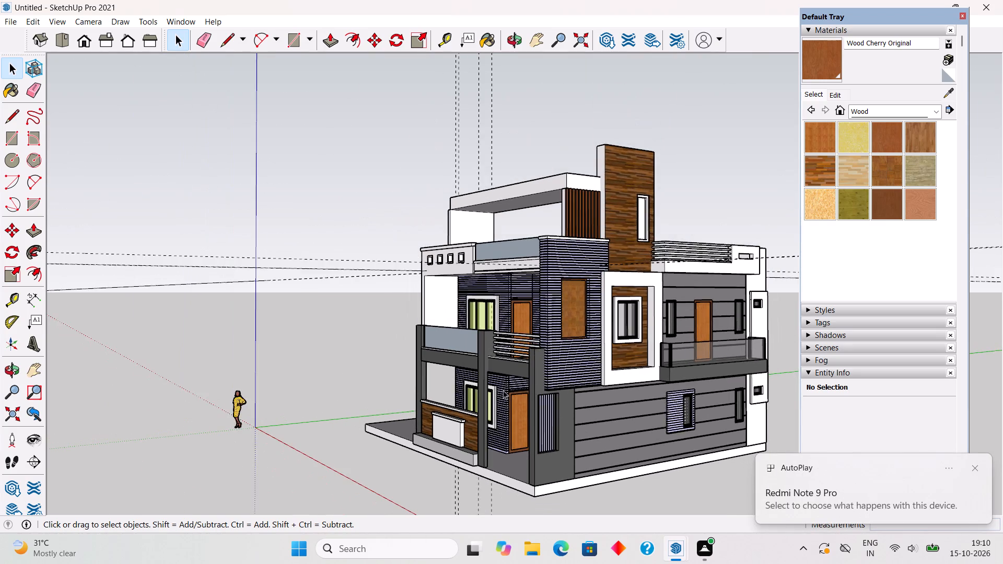
Place guides on the roof floor along the slatted panel's front base edge and 9" behind that edge.
{"action": "middle_click_drag", "start_coordinate": [501, 394], "coordinate": [750, 437]}
{"action": "scroll", "coordinate": [680, 313], "scroll_direction": "up", "scroll_amount": 6}
{"action": "middle_click_drag", "start_coordinate": [429, 191], "coordinate": [539, 331]}
{"action": "scroll", "coordinate": [539, 331], "scroll_direction": "down", "scroll_amount": 4}
{"action": "middle_click_drag", "start_coordinate": [392, 164], "coordinate": [401, 245]}
{"action": "scroll", "coordinate": [426, 340], "scroll_direction": "up", "scroll_amount": 4}
{"action": "middle_click_drag", "start_coordinate": [451, 353], "coordinate": [448, 392]}
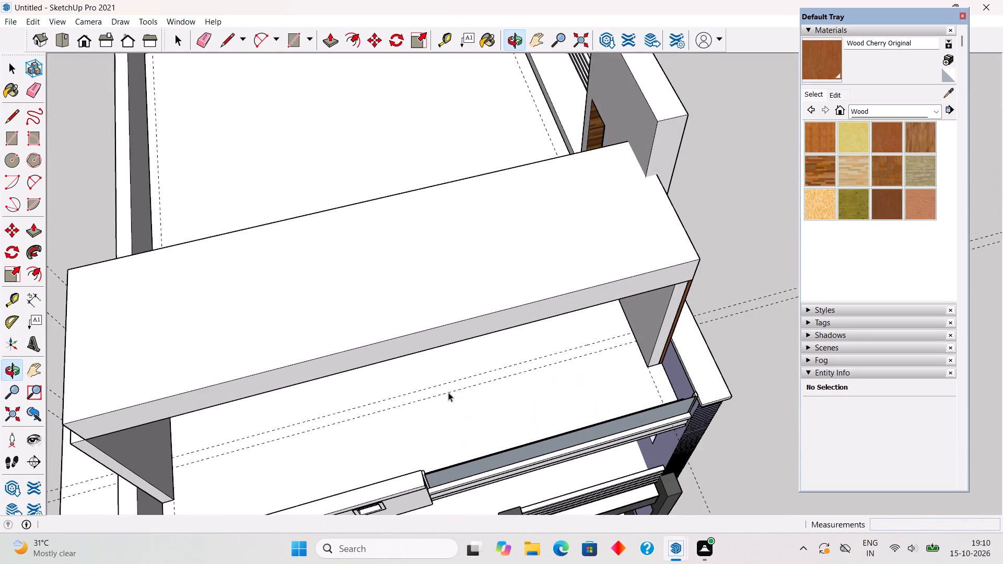
{"action": "key", "text": "t"}
{"action": "scroll", "coordinate": [590, 366], "scroll_direction": "up", "scroll_amount": 6}
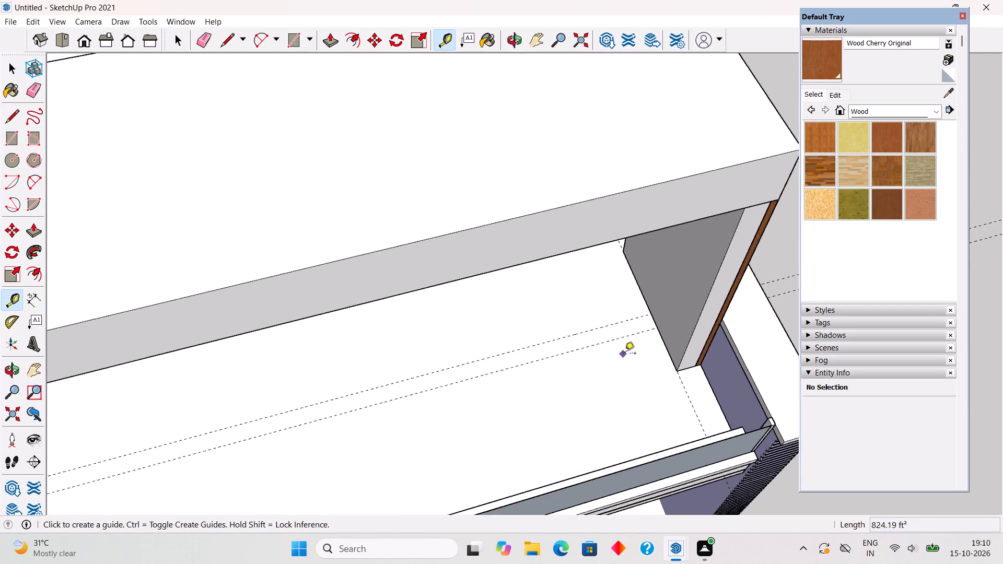
{"action": "scroll", "coordinate": [625, 354], "scroll_direction": "up", "scroll_amount": 2}
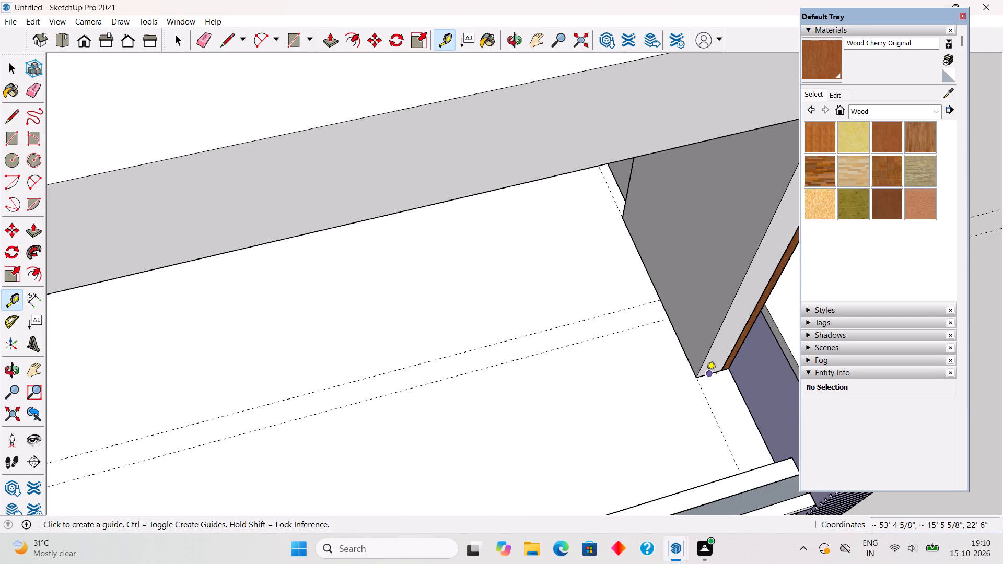
{"action": "double_click", "coordinate": [706, 374]}
{"action": "left_click", "coordinate": [651, 392]}
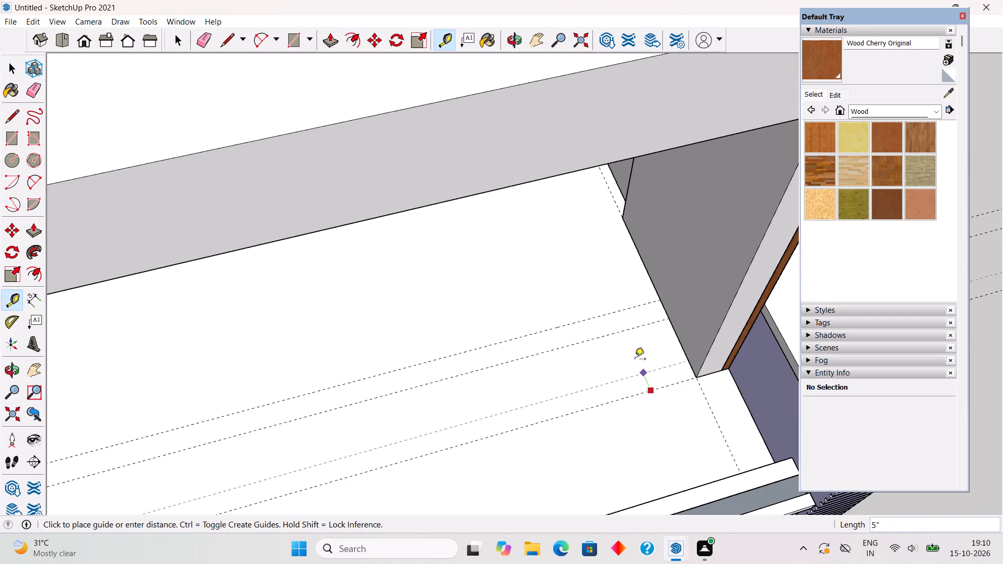
{"action": "type", "text": "9\""}
{"action": "key", "text": "Return"}
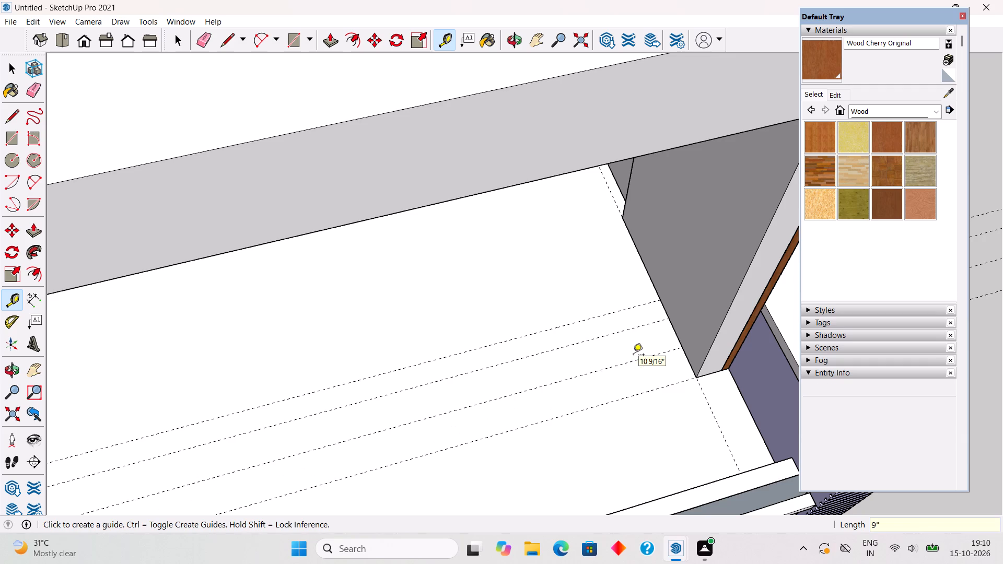
Place a guide on the roof floor 9' inward from the slatted panel's inner base edge.
{"action": "left_click", "coordinate": [688, 360]}
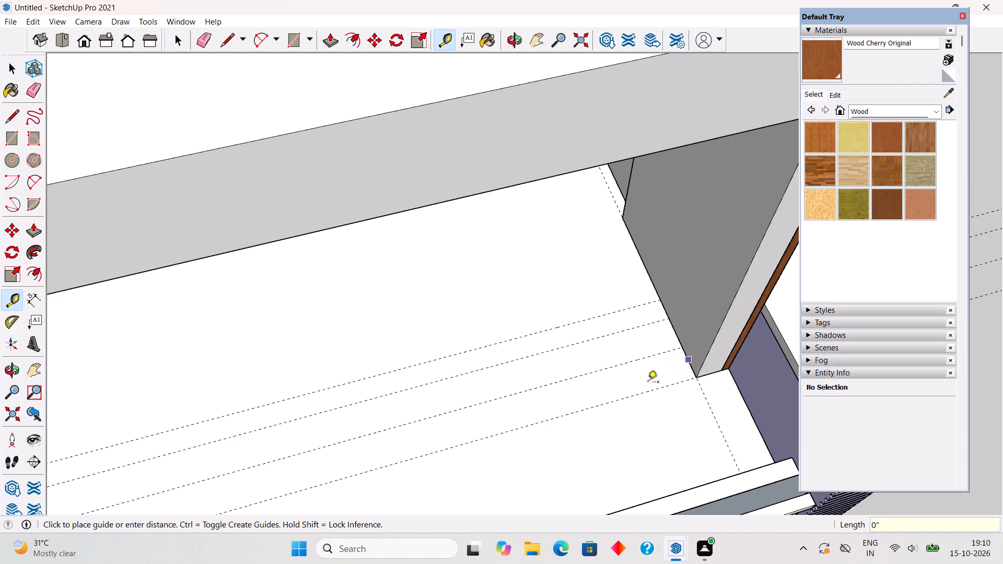
{"action": "scroll", "coordinate": [486, 462], "scroll_direction": "down", "scroll_amount": 10}
{"action": "middle_click_drag", "start_coordinate": [453, 453], "coordinate": [422, 312]}
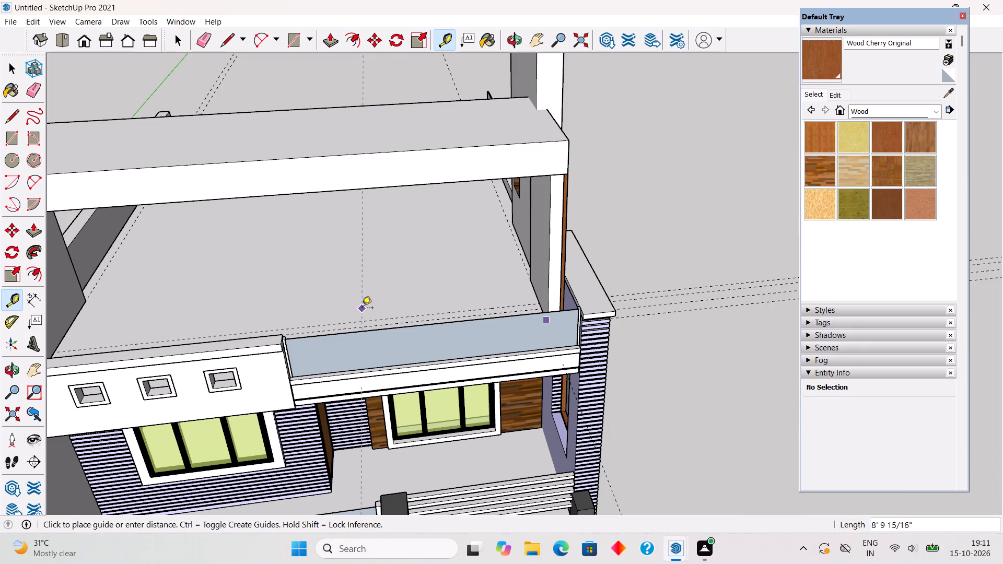
{"action": "middle_click_drag", "start_coordinate": [359, 324], "coordinate": [398, 125]}
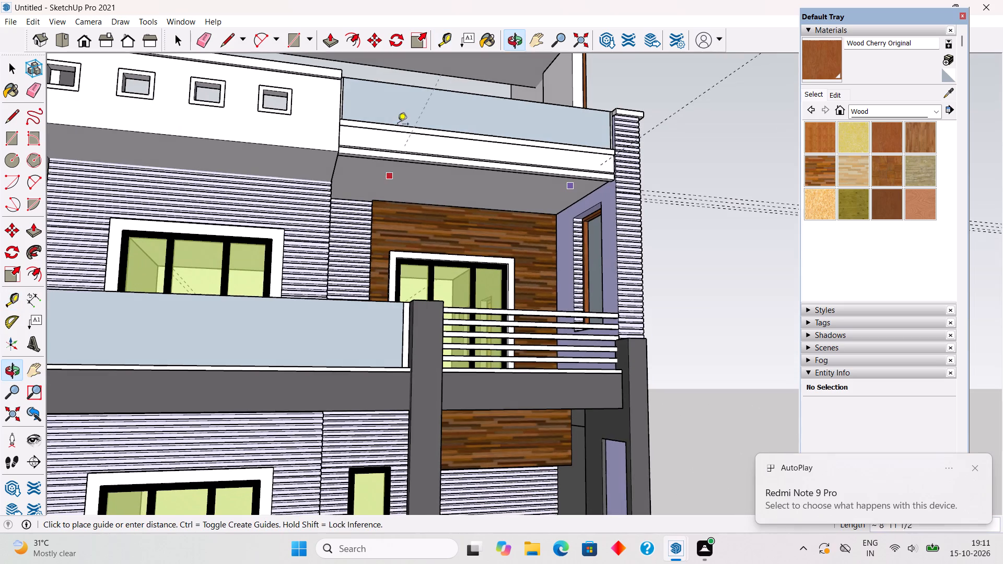
{"action": "middle_click_drag", "start_coordinate": [398, 125], "coordinate": [398, 125]}
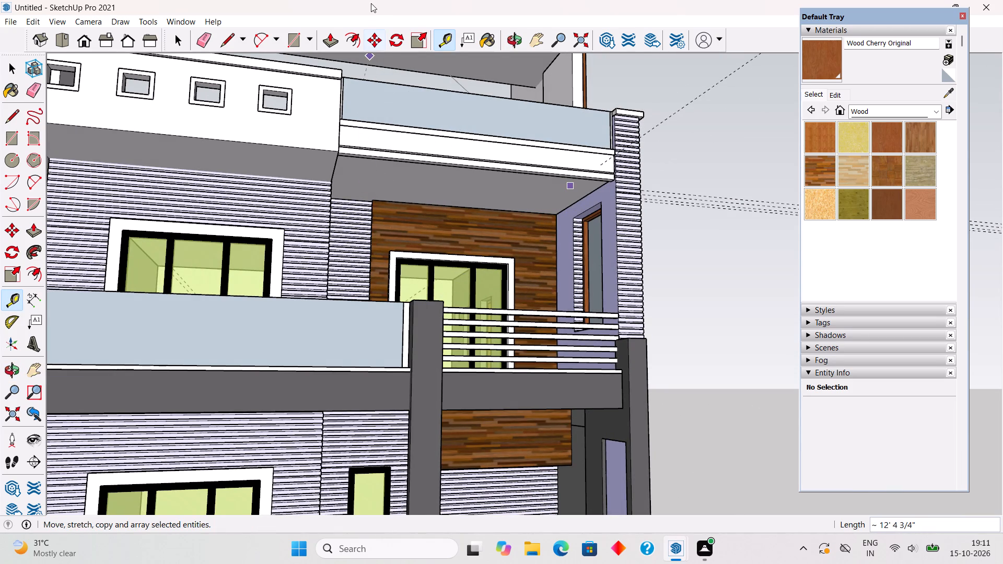
{"action": "middle_click_drag", "start_coordinate": [382, 89], "coordinate": [357, 258]}
{"action": "middle_click_drag", "start_coordinate": [363, 219], "coordinate": [353, 277]}
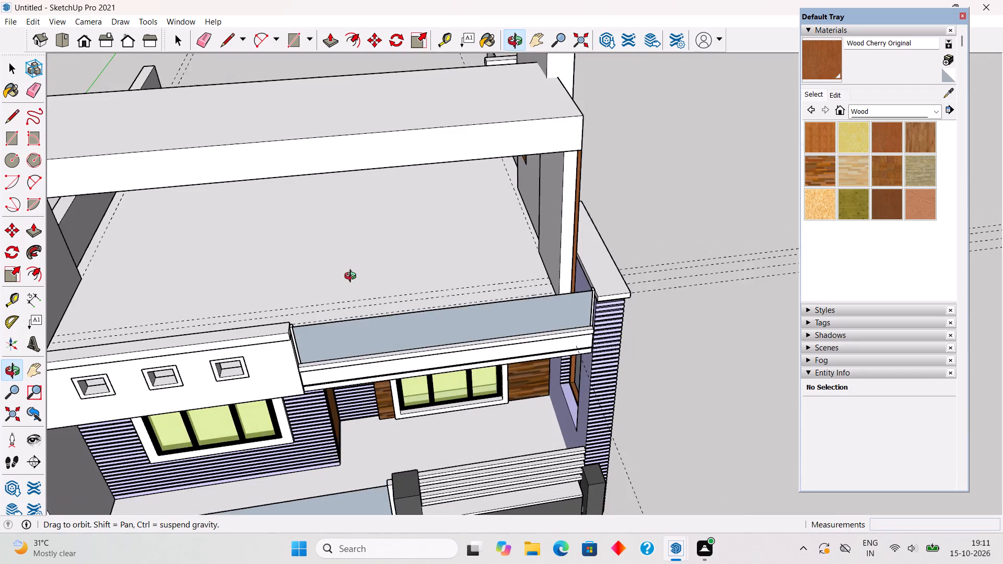
{"action": "middle_click_drag", "start_coordinate": [353, 277], "coordinate": [352, 278]}
{"action": "scroll", "coordinate": [367, 254], "scroll_direction": "up", "scroll_amount": 5}
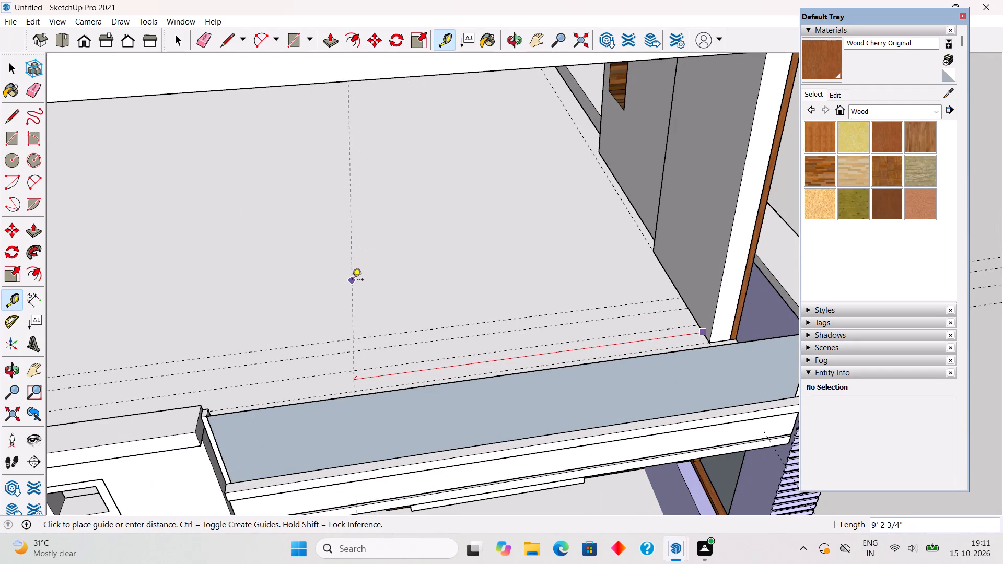
{"action": "type", "text": "9'"}
{"action": "key", "text": "Return"}
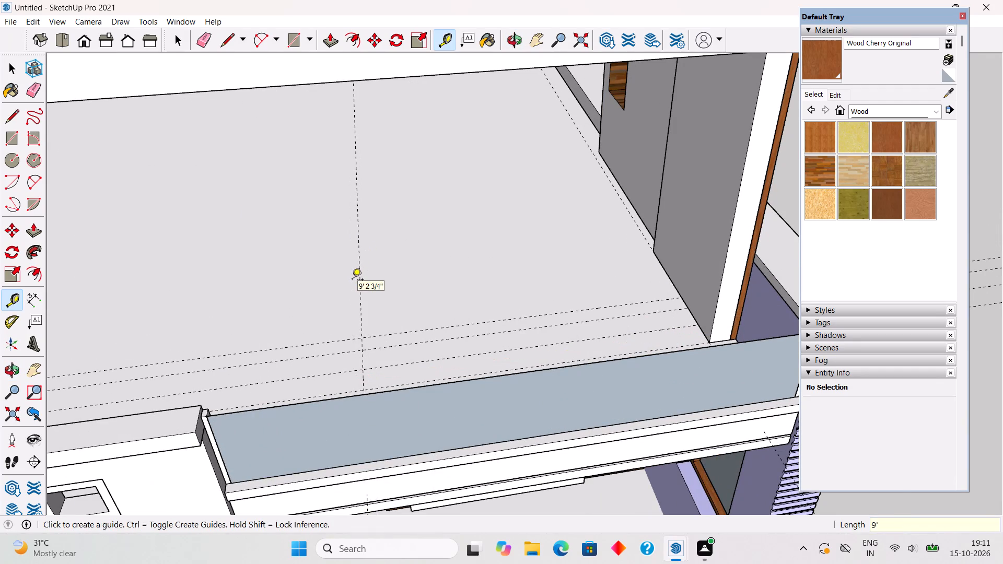
{"action": "key", "text": "space"}
Draw a 9' by 9" rectangle on the roof floor between the guides, ending at the slatted panel's front inner corner.
{"action": "scroll", "coordinate": [352, 281], "scroll_direction": "down", "scroll_amount": 4}
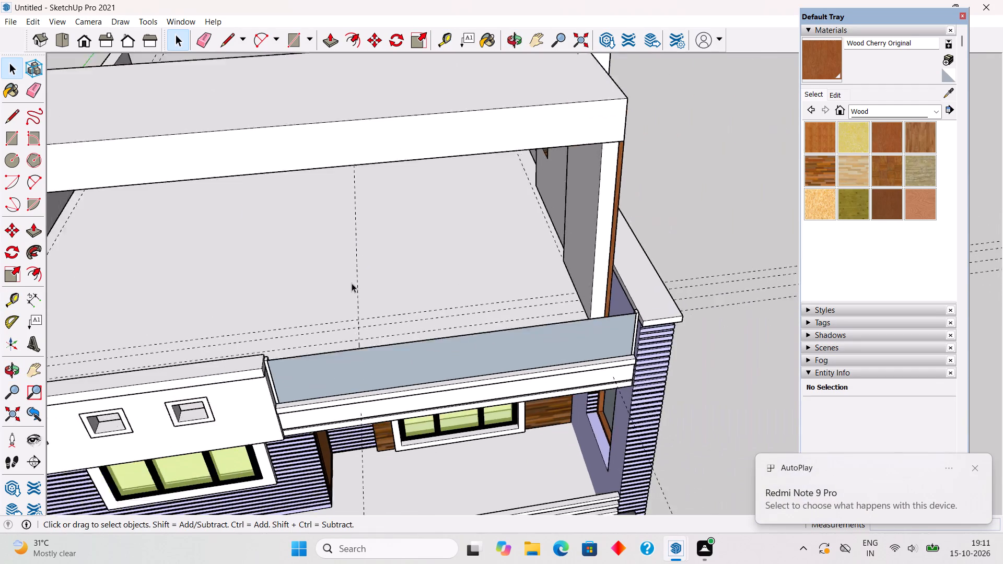
{"action": "scroll", "coordinate": [352, 283], "scroll_direction": "down", "scroll_amount": 1}
{"action": "middle_click_drag", "start_coordinate": [369, 316], "coordinate": [389, 399]}
{"action": "key", "text": "r"}
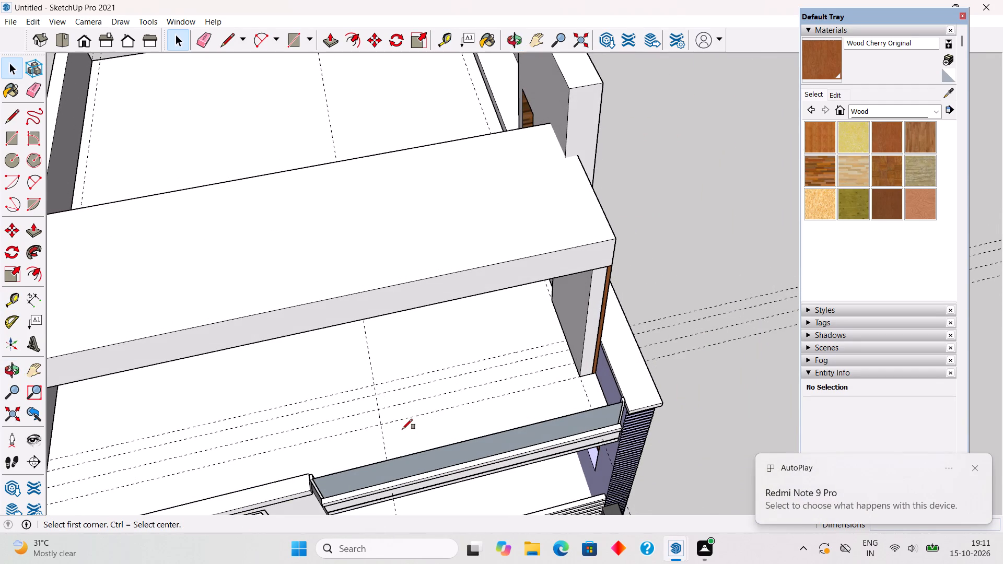
{"action": "left_click", "coordinate": [380, 407]}
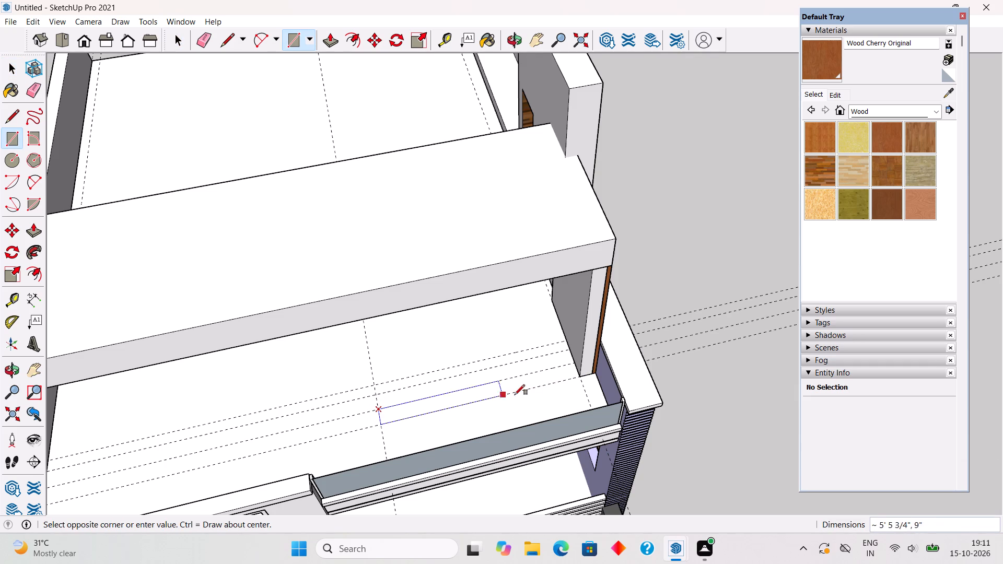
{"action": "left_click", "coordinate": [581, 377]}
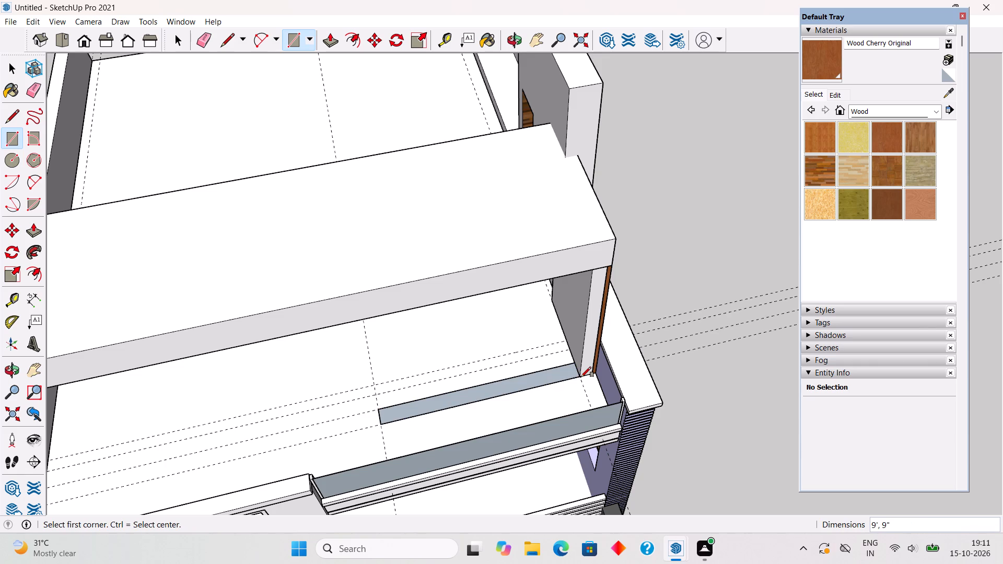
Push/Pull the rectangle up 7' 9" to the underside of the bridging roof slab and make the resulting wall a group.
{"action": "key", "text": "p"}
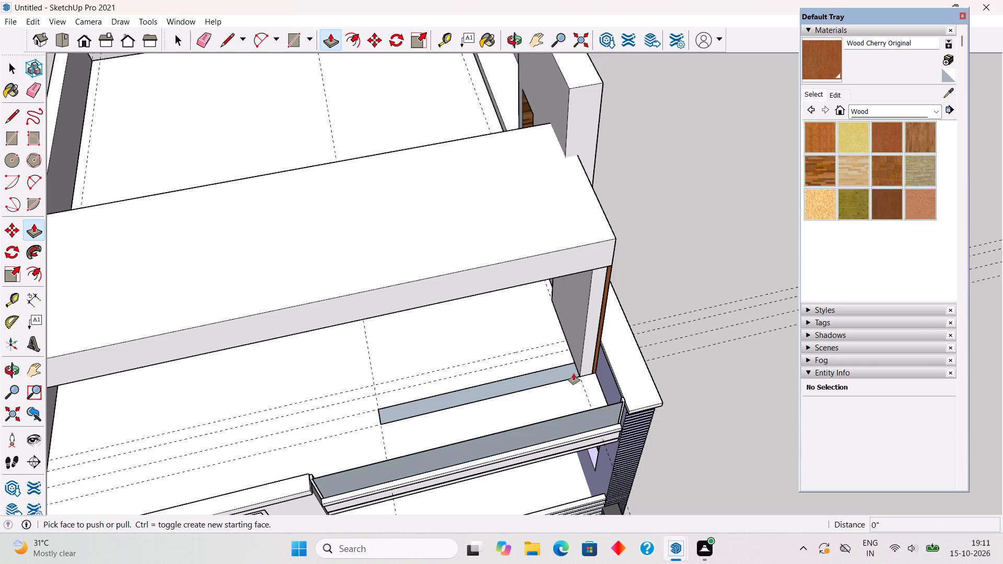
{"action": "left_click", "coordinate": [571, 373]}
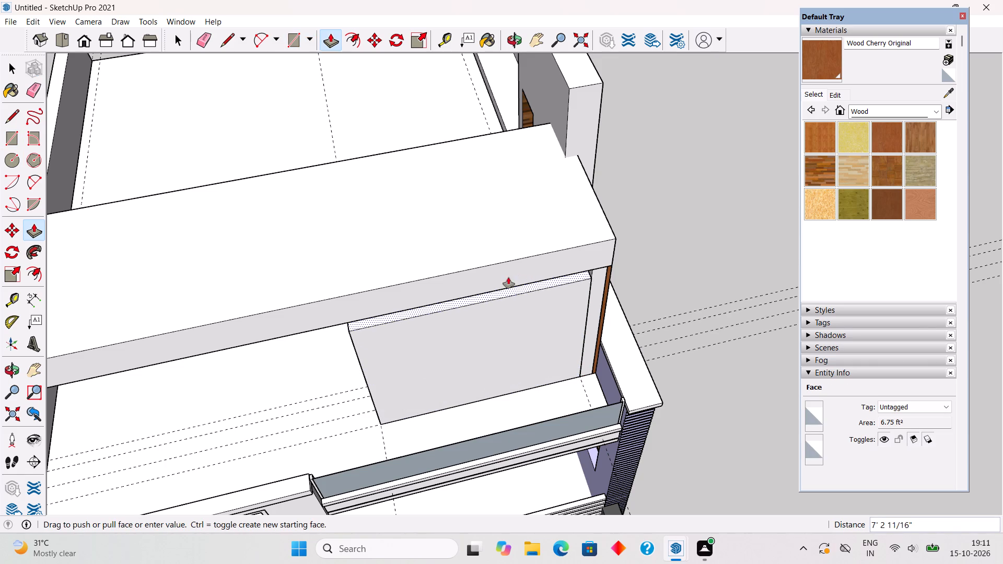
{"action": "left_click", "coordinate": [476, 293]}
{"action": "key", "text": "space"}
{"action": "triple_click", "coordinate": [485, 351]}
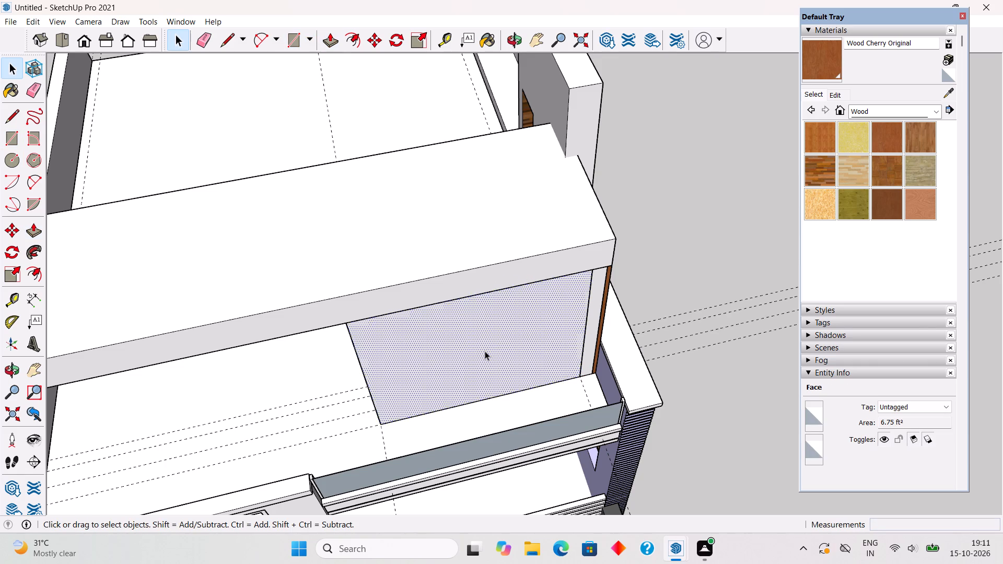
{"action": "right_click", "coordinate": [485, 351]}
{"action": "left_click", "coordinate": [511, 262]}
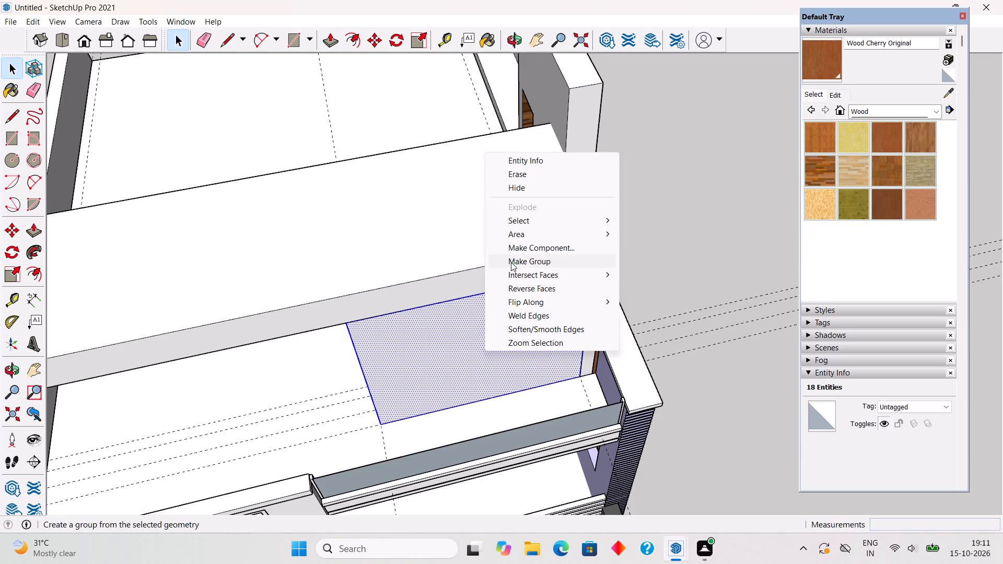
{"action": "left_click", "coordinate": [638, 246]}
Examine the new rooftop wall beside the slatted panel from the front and from the tower side.
{"action": "middle_click_drag", "start_coordinate": [558, 323], "coordinate": [511, 217]}
{"action": "scroll", "coordinate": [511, 217], "scroll_direction": "down", "scroll_amount": 3}
{"action": "scroll", "coordinate": [511, 217], "scroll_direction": "up", "scroll_amount": 5}
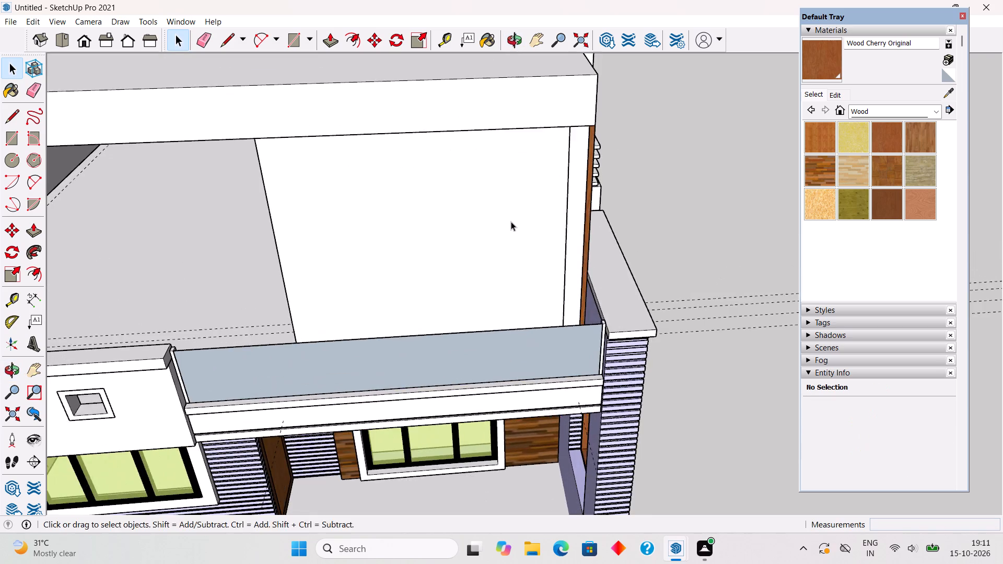
{"action": "middle_click_drag", "start_coordinate": [510, 208], "coordinate": [501, 76]}
{"action": "scroll", "coordinate": [501, 76], "scroll_direction": "down", "scroll_amount": 8}
{"action": "middle_click_drag", "start_coordinate": [503, 127], "coordinate": [320, 220]}
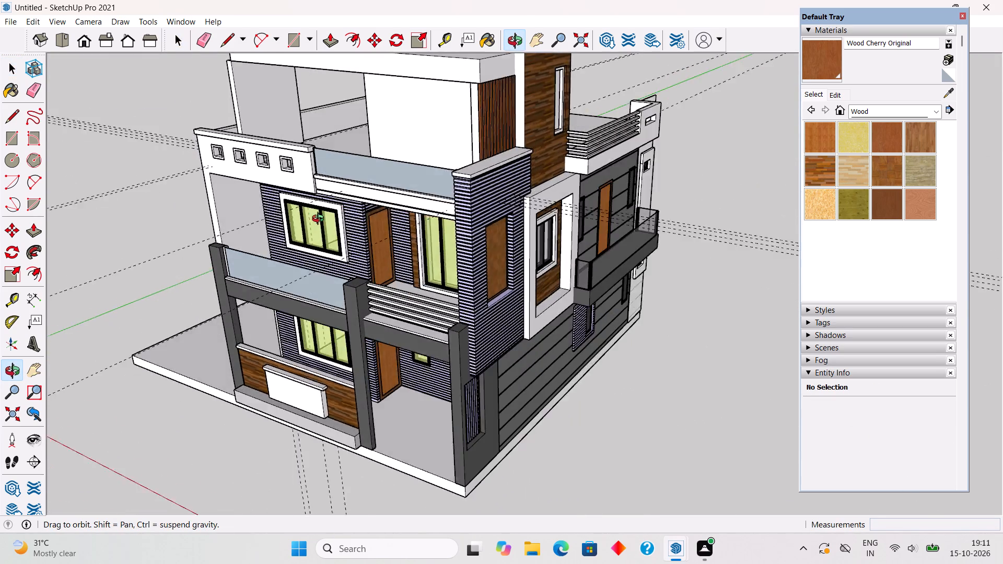
{"action": "middle_click_drag", "start_coordinate": [320, 220], "coordinate": [532, 305]}
{"action": "scroll", "coordinate": [537, 159], "scroll_direction": "up", "scroll_amount": 3}
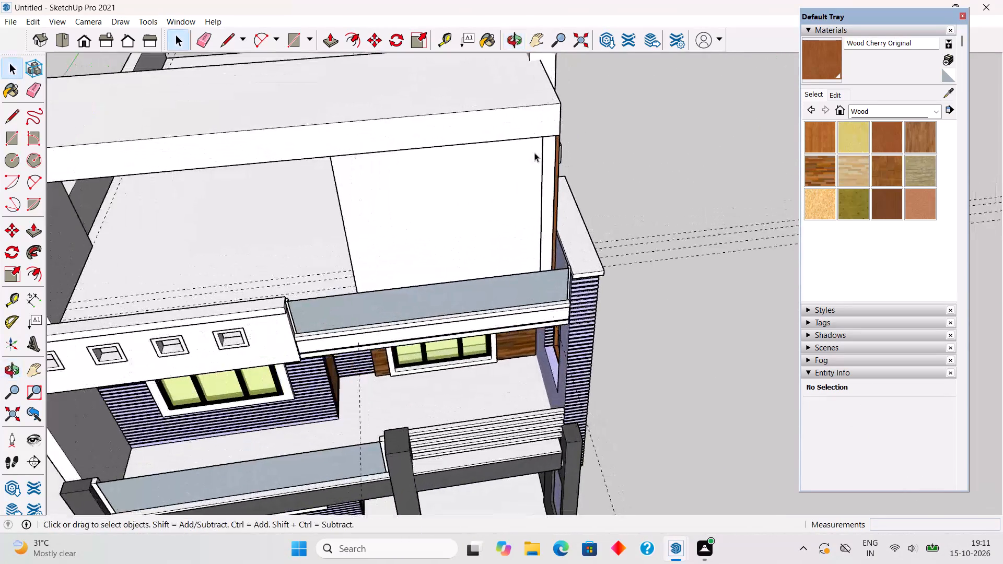
{"action": "scroll", "coordinate": [534, 152], "scroll_direction": "up", "scroll_amount": 1}
{"action": "middle_click_drag", "start_coordinate": [537, 147], "coordinate": [549, 100]}
{"action": "scroll", "coordinate": [562, 144], "scroll_direction": "up", "scroll_amount": 1}
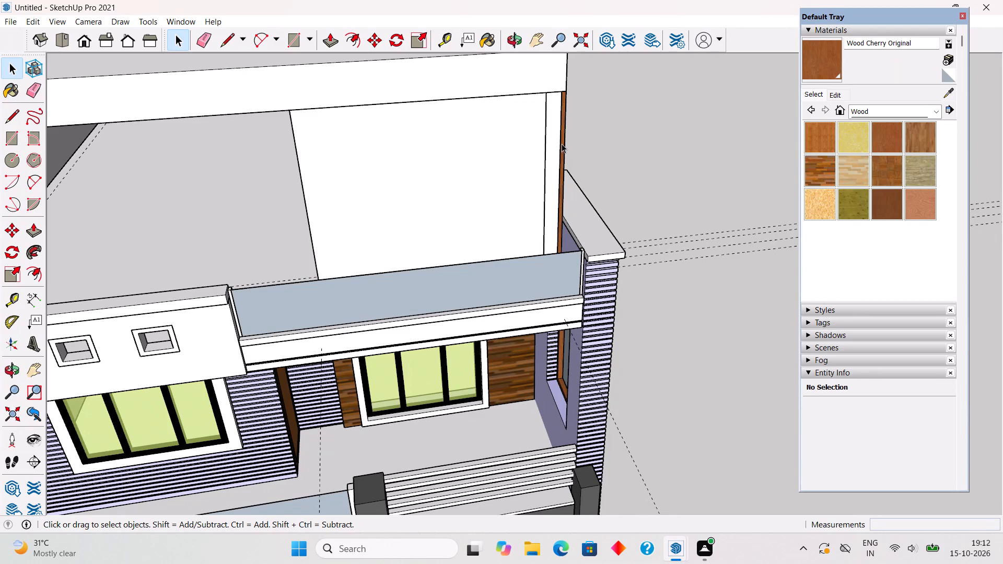
{"action": "scroll", "coordinate": [573, 139], "scroll_direction": "down", "scroll_amount": 2}
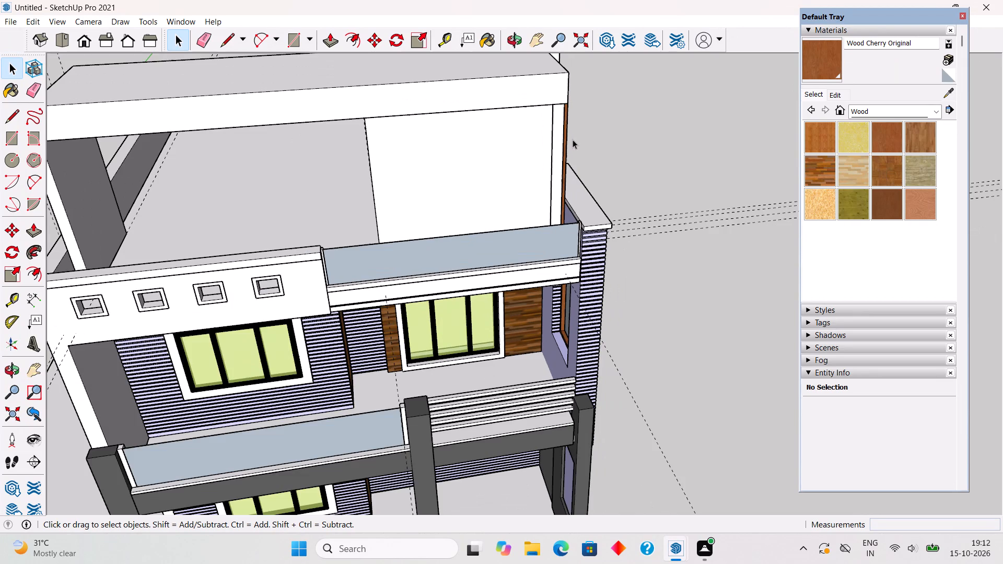
{"action": "scroll", "coordinate": [549, 169], "scroll_direction": "down", "scroll_amount": 1}
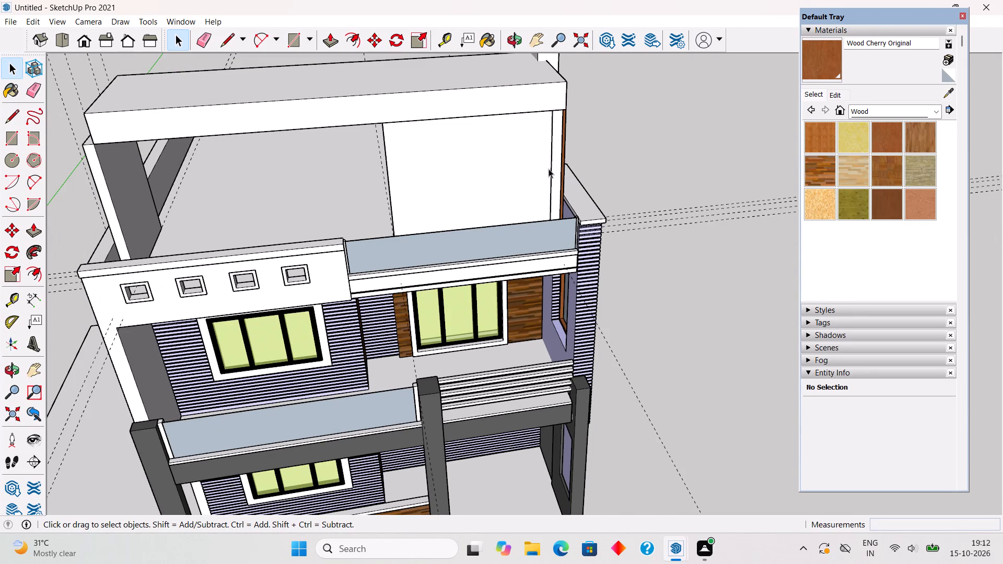
Open the new rooftop wall group for editing.
{"action": "double_click", "coordinate": [488, 163]}
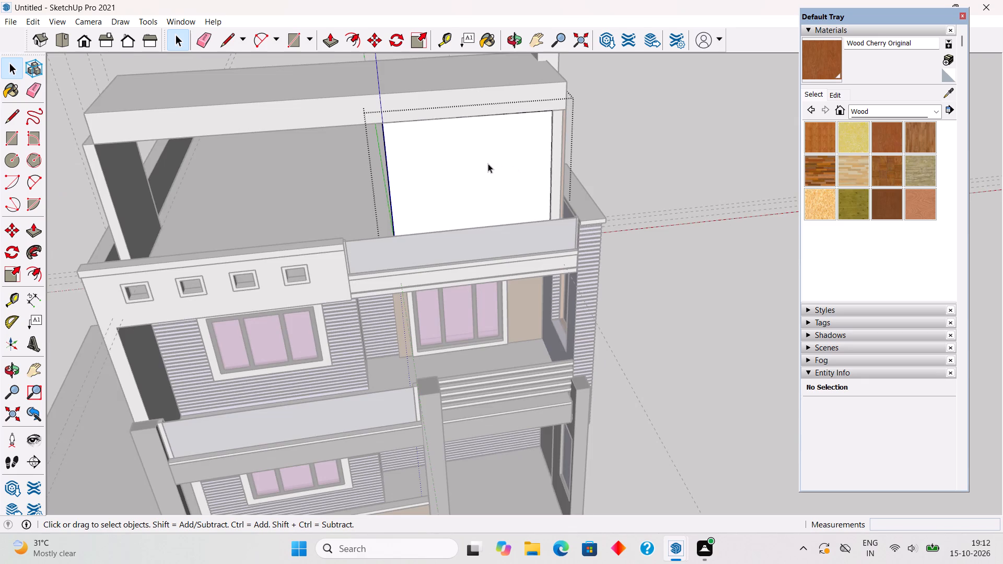
{"action": "middle_click_drag", "start_coordinate": [488, 163], "coordinate": [506, 238]}
{"action": "scroll", "coordinate": [501, 221], "scroll_direction": "up", "scroll_amount": 3}
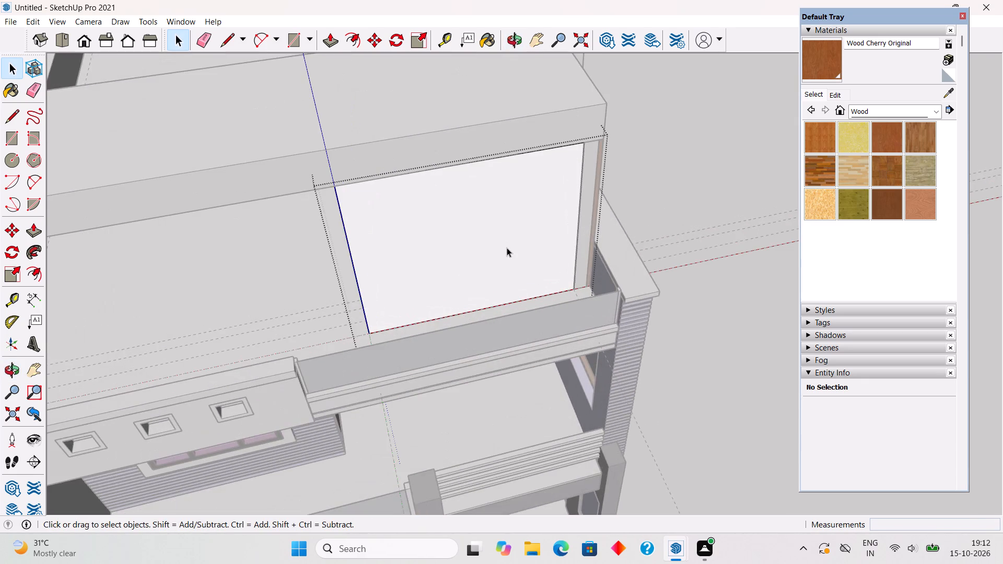
{"action": "scroll", "coordinate": [507, 273], "scroll_direction": "up", "scroll_amount": 1}
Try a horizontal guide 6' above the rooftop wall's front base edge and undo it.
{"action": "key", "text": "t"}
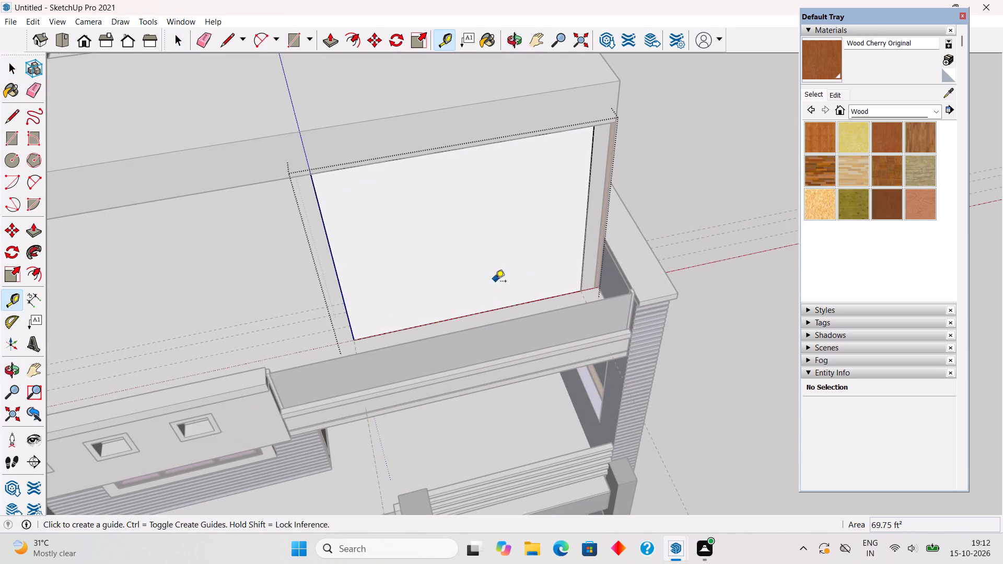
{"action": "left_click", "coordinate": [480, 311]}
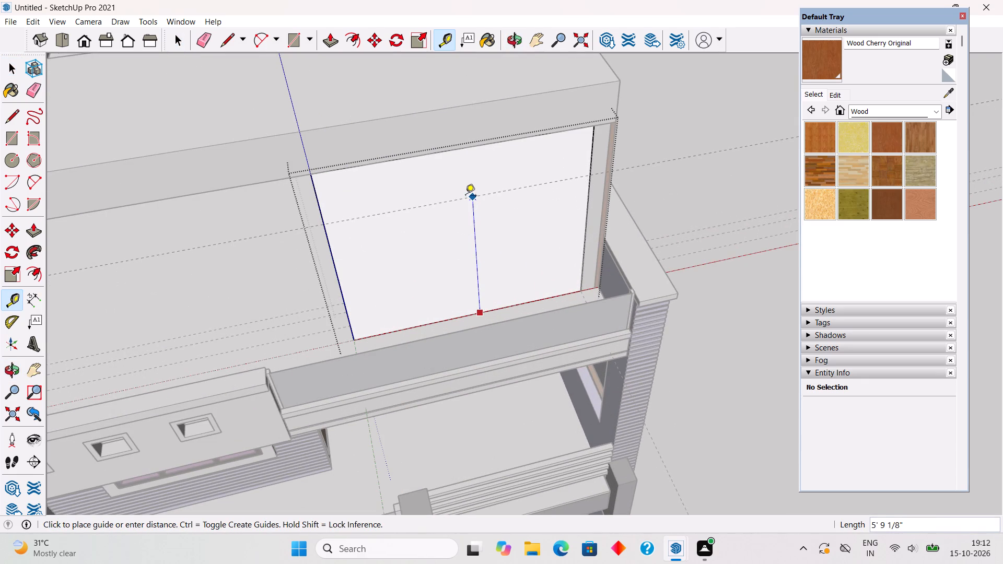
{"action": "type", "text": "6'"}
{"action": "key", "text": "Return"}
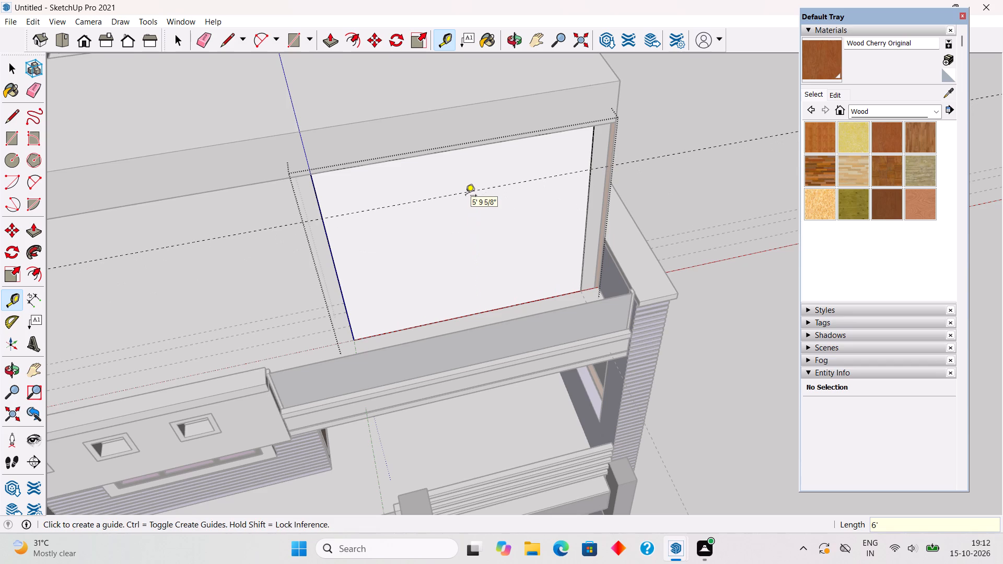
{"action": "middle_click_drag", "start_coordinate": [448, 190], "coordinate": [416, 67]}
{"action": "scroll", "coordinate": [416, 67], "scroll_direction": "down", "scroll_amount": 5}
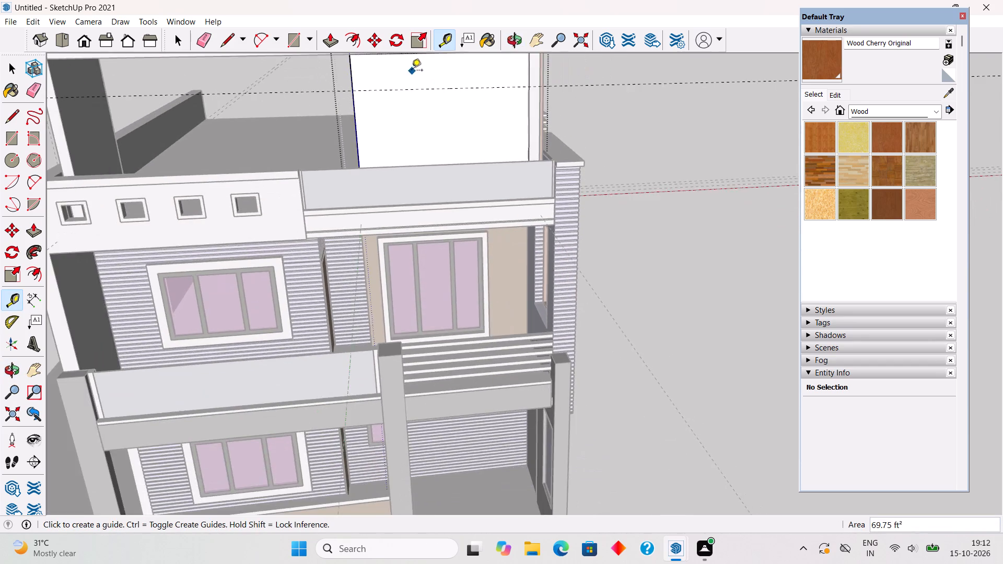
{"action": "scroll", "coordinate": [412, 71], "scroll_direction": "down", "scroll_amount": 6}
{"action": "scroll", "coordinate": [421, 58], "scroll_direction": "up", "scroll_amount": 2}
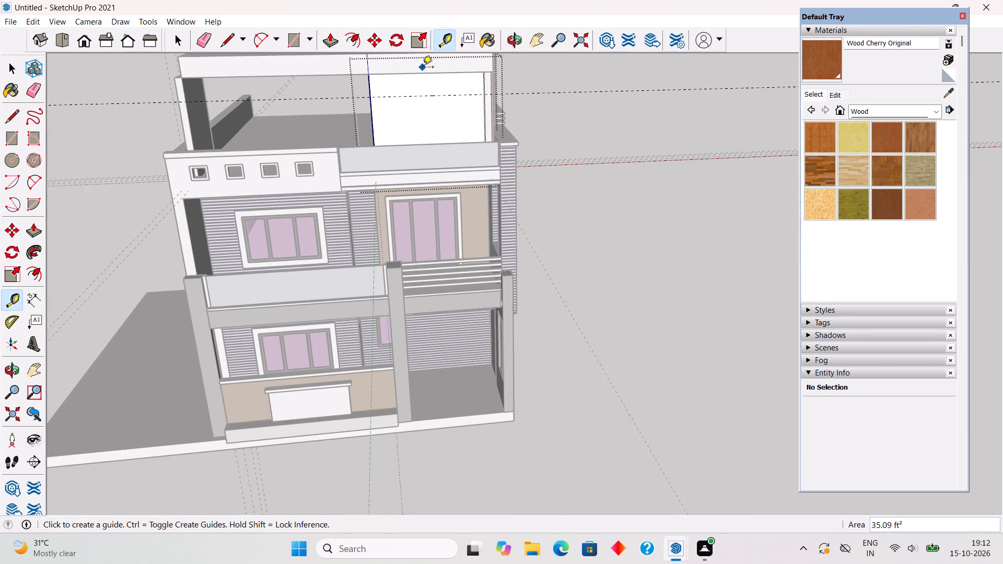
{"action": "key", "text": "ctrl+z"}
Place a horizontal guide 7' above the rooftop wall's front base edge.
{"action": "middle_click_drag", "start_coordinate": [423, 130], "coordinate": [420, 242]}
{"action": "scroll", "coordinate": [416, 217], "scroll_direction": "up", "scroll_amount": 4}
{"action": "middle_click_drag", "start_coordinate": [424, 199], "coordinate": [417, 250]}
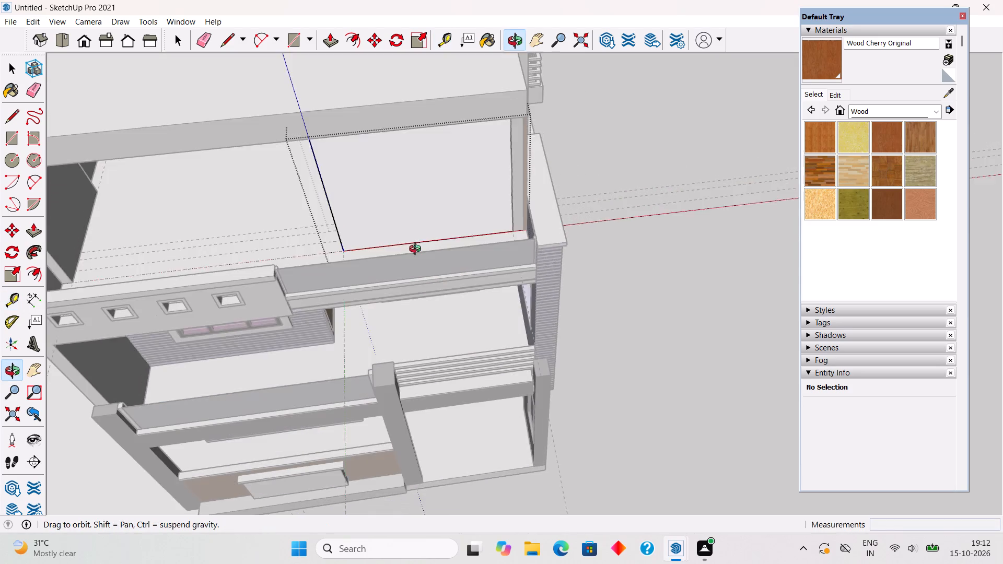
{"action": "middle_click_drag", "start_coordinate": [417, 250], "coordinate": [417, 251]}
{"action": "scroll", "coordinate": [420, 250], "scroll_direction": "up", "scroll_amount": 5}
{"action": "left_click", "coordinate": [423, 245]}
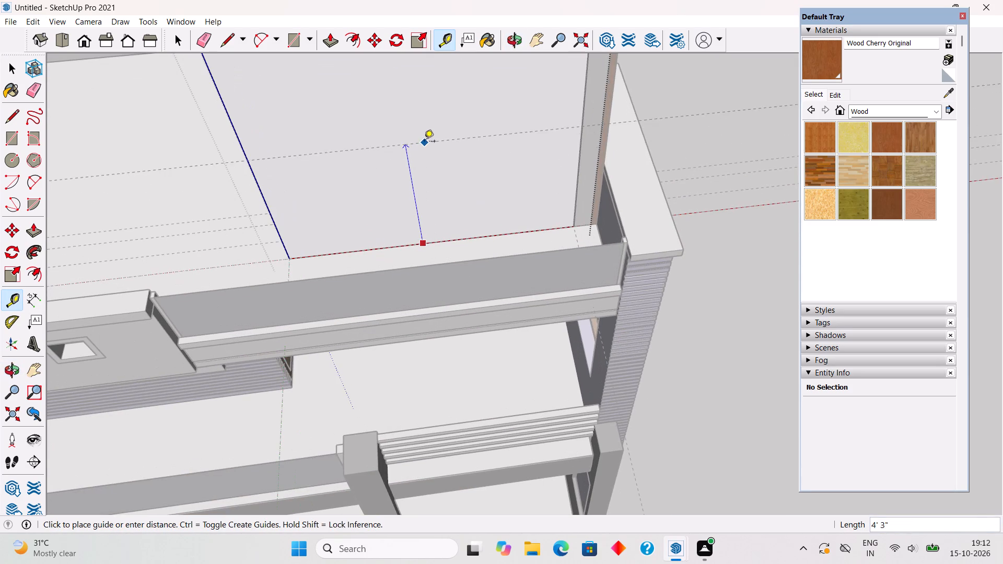
{"action": "type", "text": "7'"}
{"action": "key", "text": "Return"}
Place a vertical guide on the rooftop wall's front face 1' in from its free side edge.
{"action": "scroll", "coordinate": [425, 139], "scroll_direction": "down", "scroll_amount": 11}
{"action": "middle_click_drag", "start_coordinate": [418, 85], "coordinate": [429, 97]}
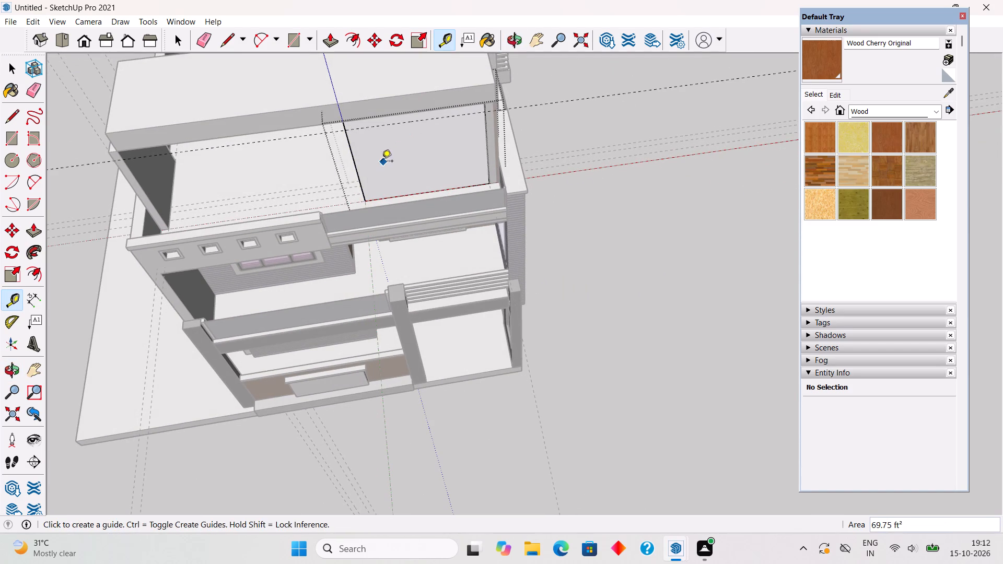
{"action": "left_click", "coordinate": [359, 179]}
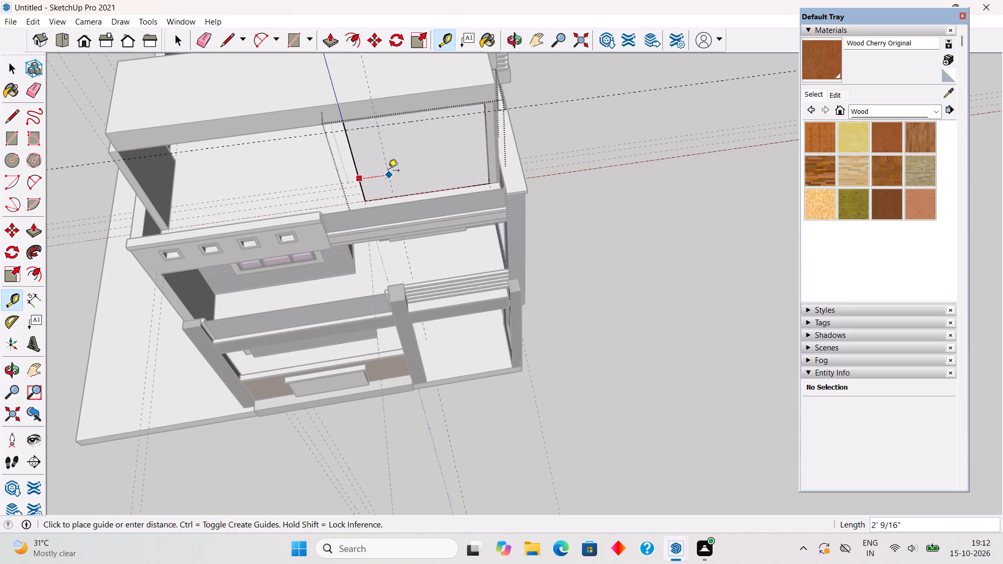
{"action": "type", "text": "1'"}
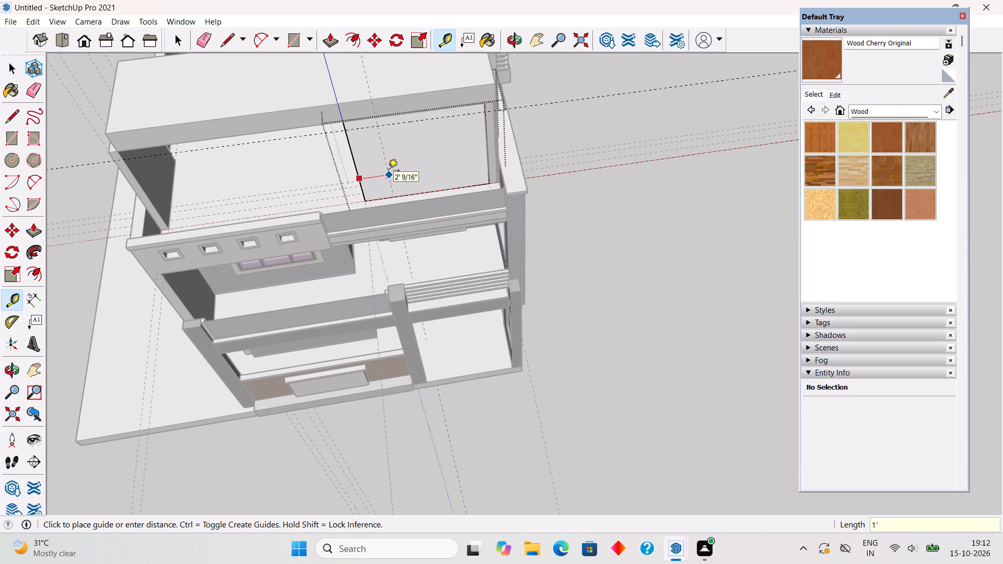
{"action": "key", "text": "Return"}
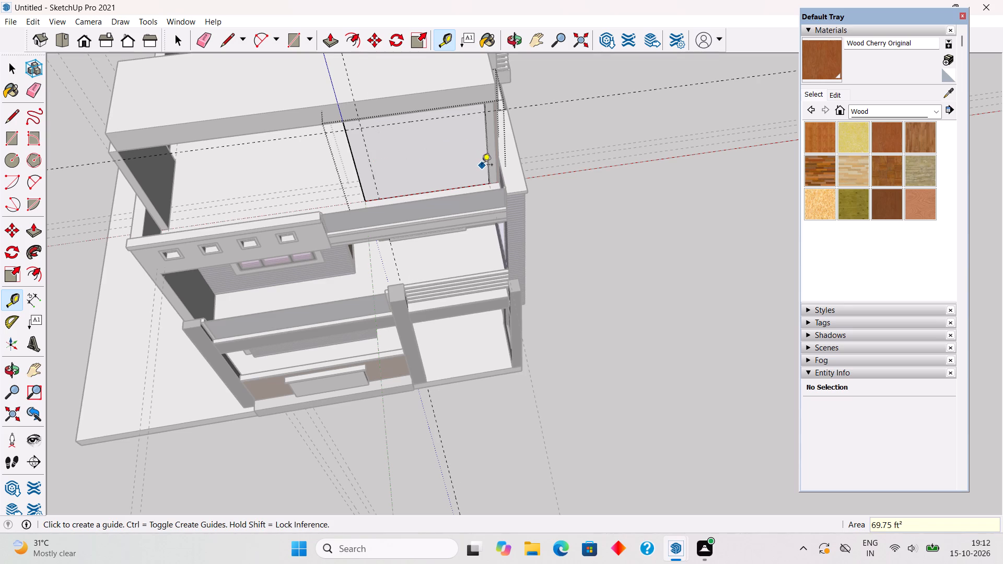
Place a vertical guide on the rooftop wall's front face 2' in from its opposite side edge.
{"action": "left_click", "coordinate": [488, 165]}
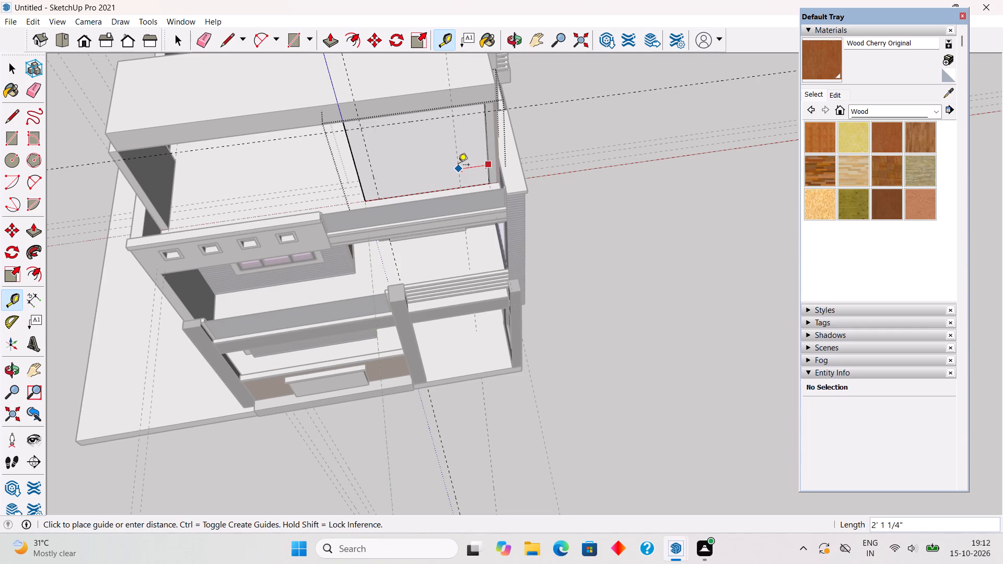
{"action": "type", "text": "2'"}
{"action": "key", "text": "Return"}
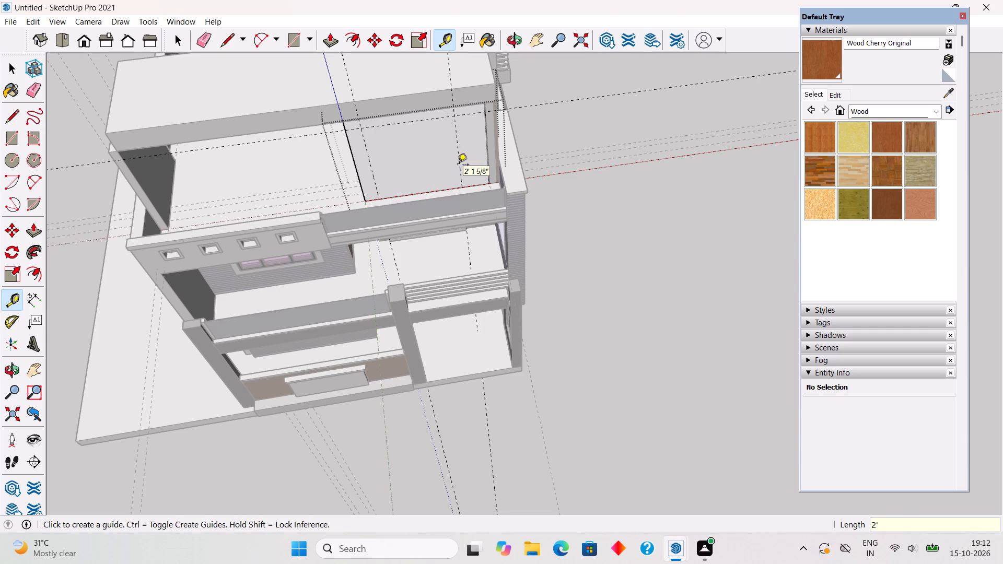
{"action": "key", "text": "space"}
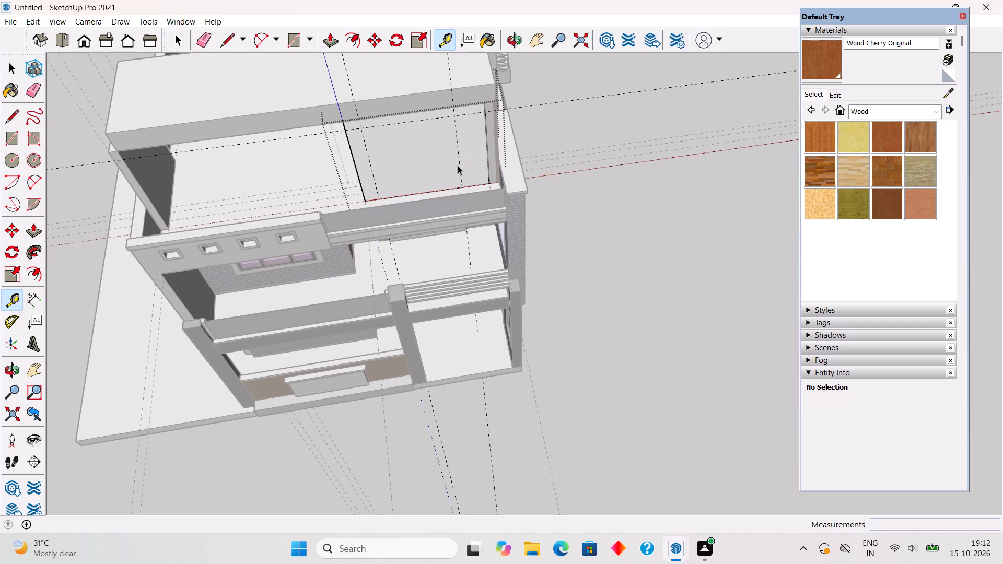
Draw a 6' by 7' rectangle on the rooftop wall's front face between the guides, down to the base edge.
{"action": "key", "text": "t"}
{"action": "key", "text": "r"}
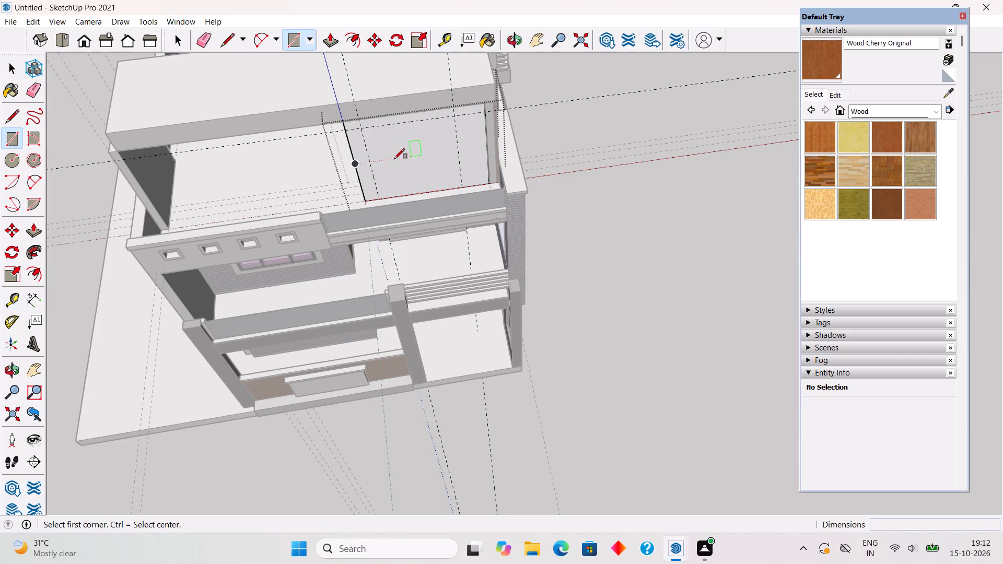
{"action": "left_click", "coordinate": [362, 128]}
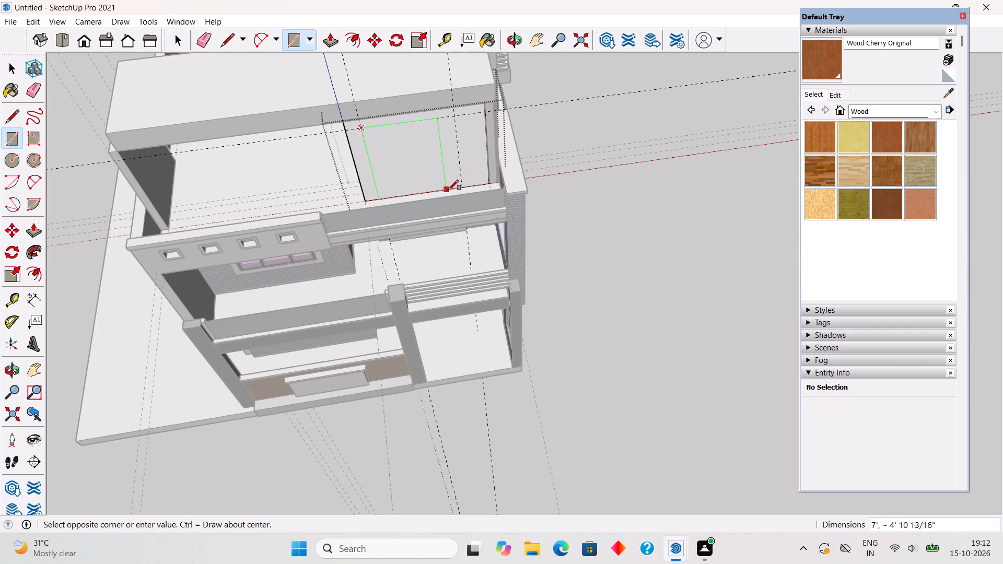
{"action": "left_click", "coordinate": [462, 187]}
{"action": "key", "text": "space"}
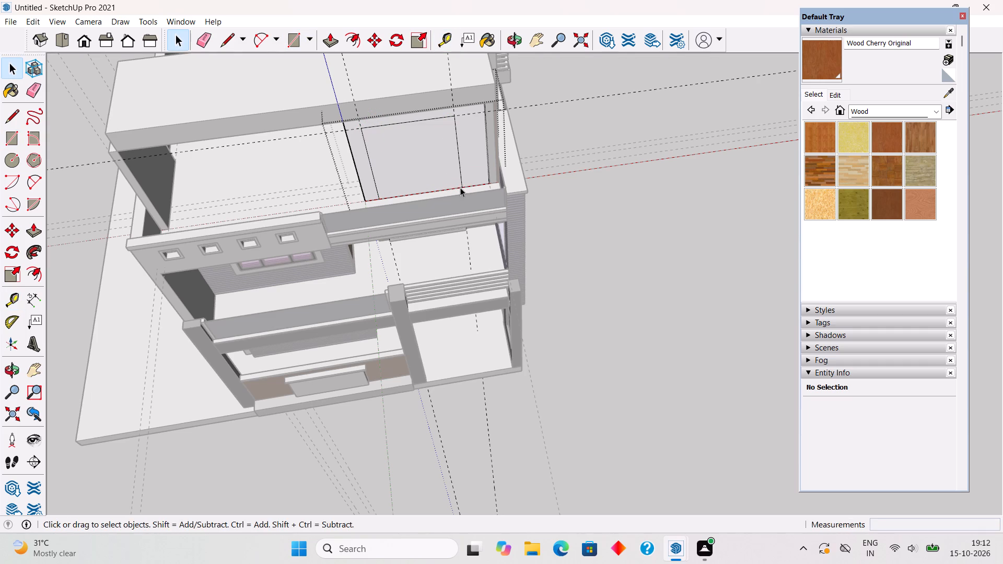
Push the rectangle 9" through the rooftop wall to cut the opening, and leave the wall group.
{"action": "key", "text": "p"}
{"action": "left_click_drag", "start_coordinate": [440, 186], "coordinate": [419, 143]}
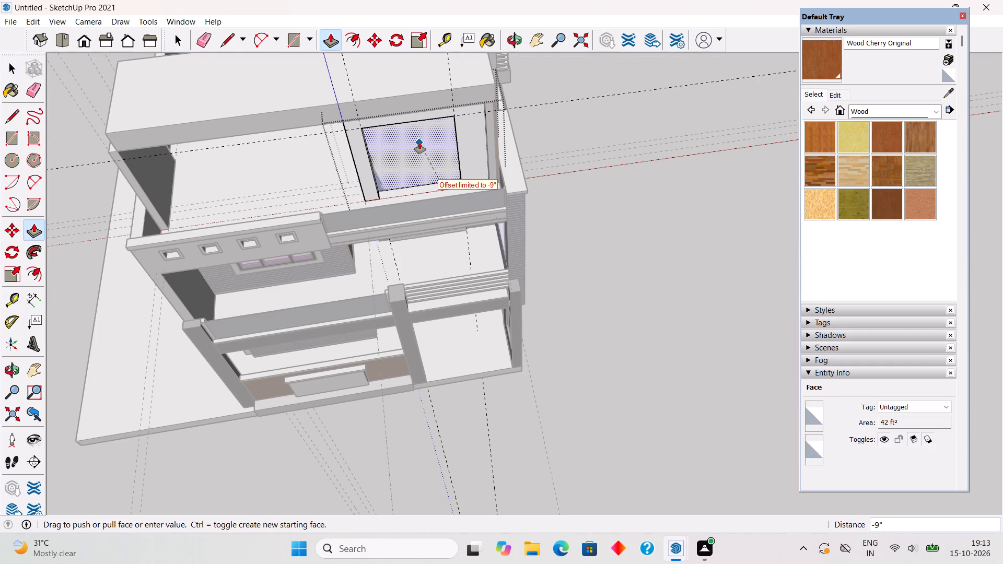
{"action": "key", "text": "space"}
{"action": "scroll", "coordinate": [419, 143], "scroll_direction": "down", "scroll_amount": 4}
{"action": "left_click", "coordinate": [556, 225]}
Draw a 6' by 7' rectangle filling the rooftop wall opening, from its upper corner to the opposite base corner.
{"action": "middle_click_drag", "start_coordinate": [486, 126], "coordinate": [476, 49]}
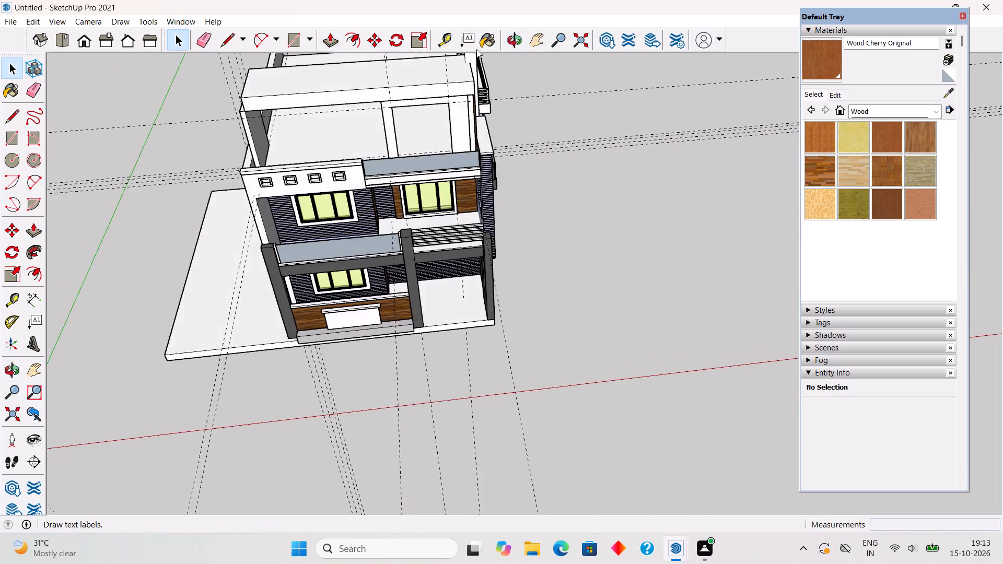
{"action": "scroll", "coordinate": [451, 119], "scroll_direction": "up", "scroll_amount": 9}
{"action": "middle_click_drag", "start_coordinate": [462, 163], "coordinate": [484, 214]}
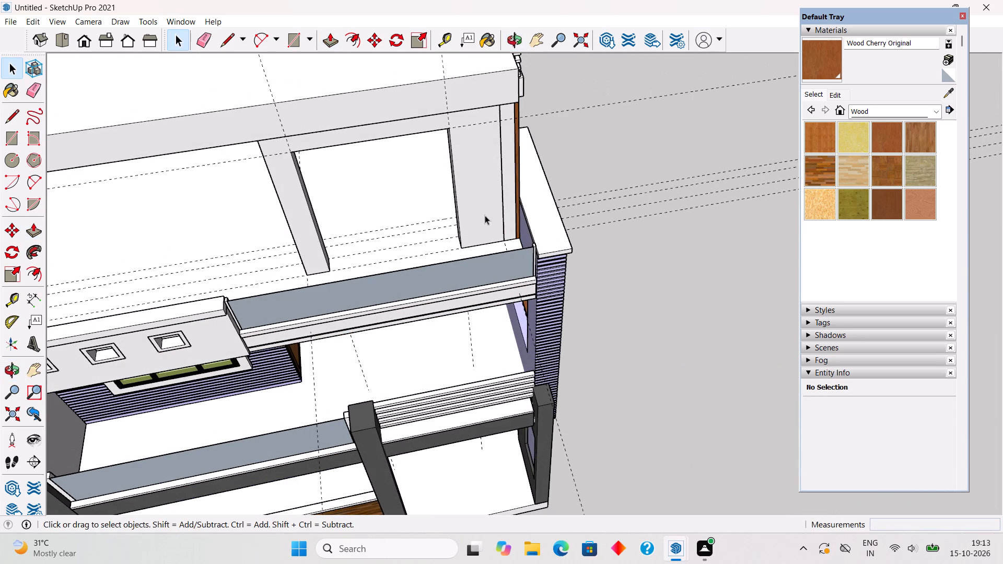
{"action": "key", "text": "r"}
{"action": "left_click", "coordinate": [287, 154]}
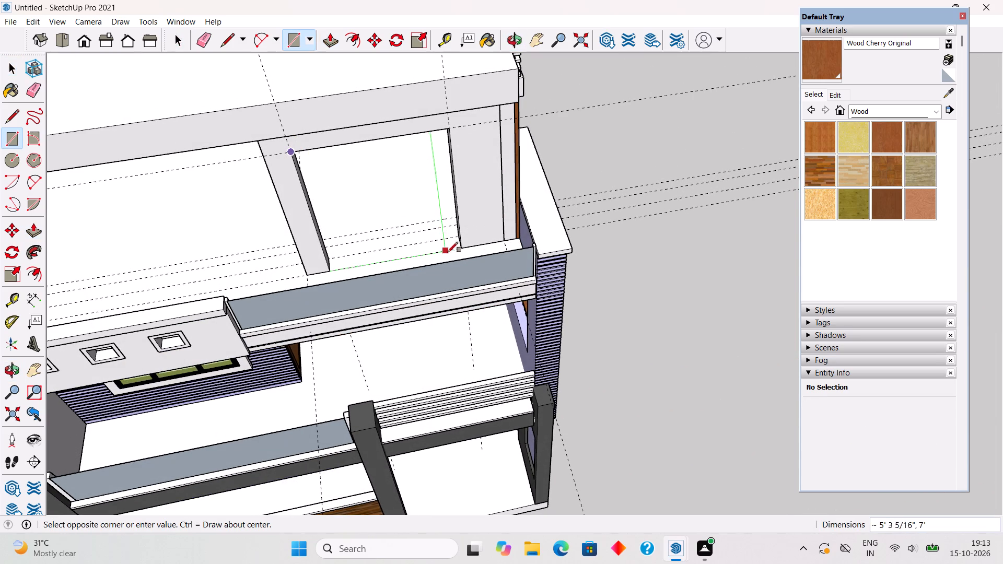
{"action": "left_click", "coordinate": [461, 250]}
Offset the opening rectangle 6" inward and delete the inner face to leave a frame outline.
{"action": "key", "text": "f"}
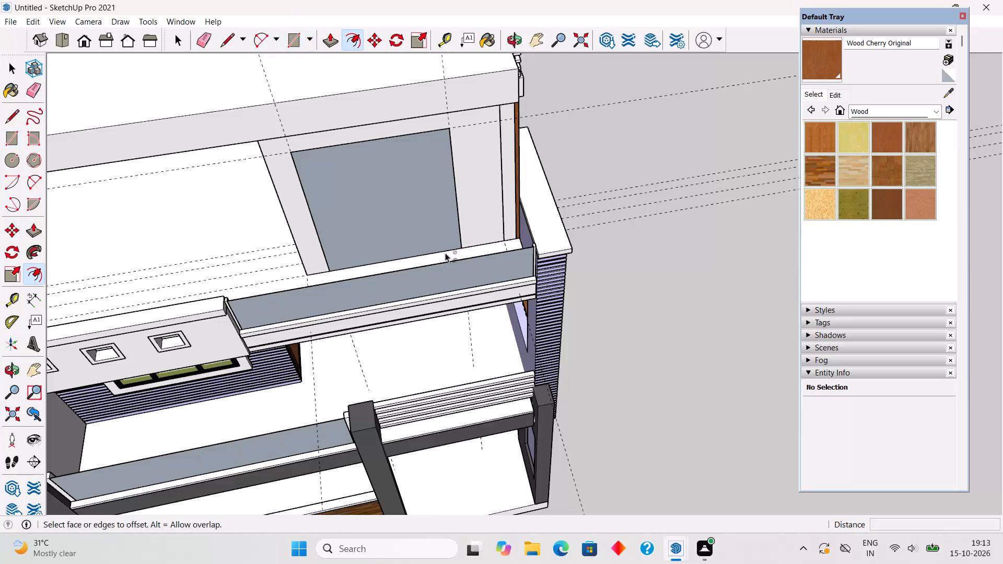
{"action": "left_click", "coordinate": [409, 248]}
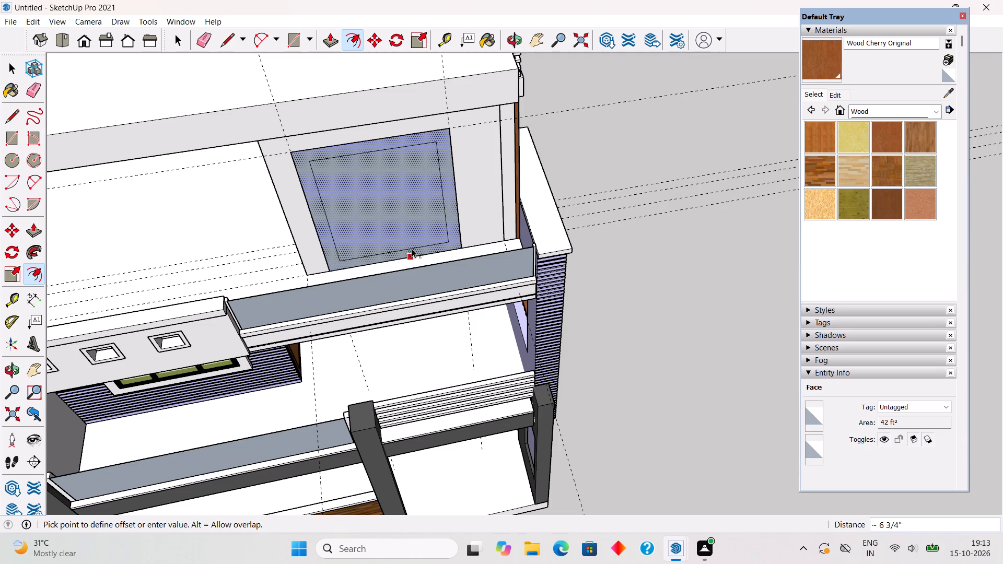
{"action": "type", "text": "6\""}
{"action": "key", "text": "Return"}
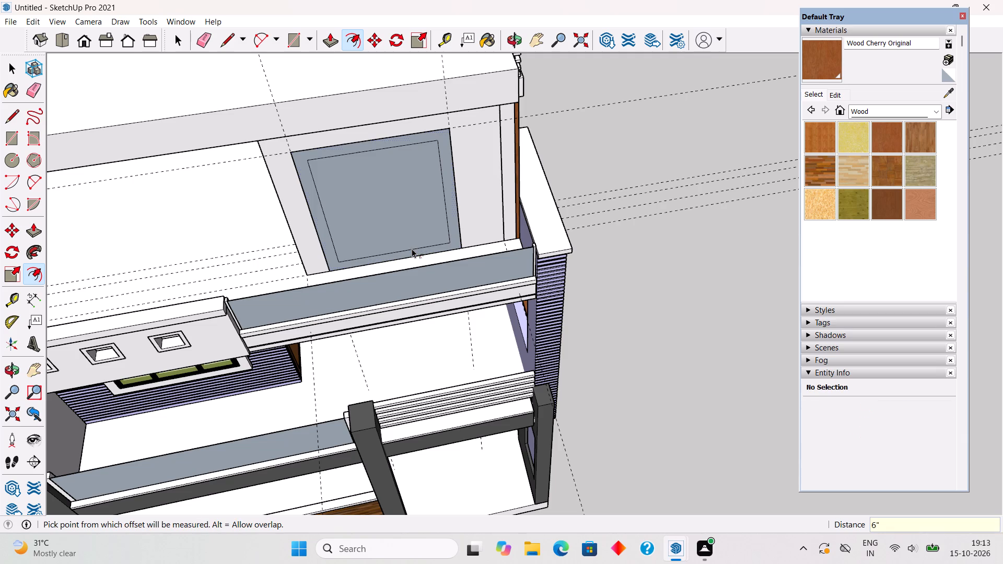
{"action": "key", "text": "space"}
{"action": "left_click", "coordinate": [411, 230]}
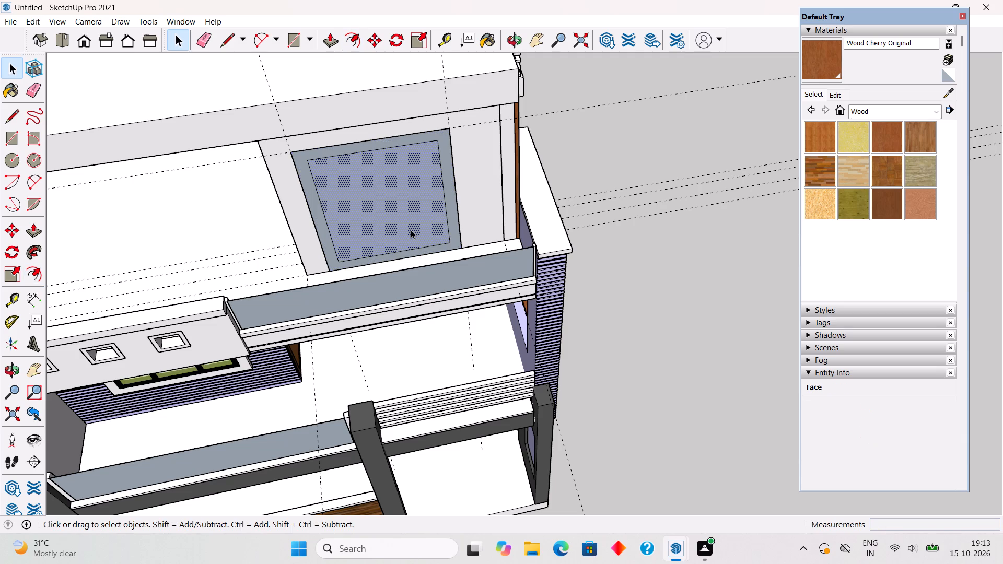
{"action": "key", "text": "Delete"}
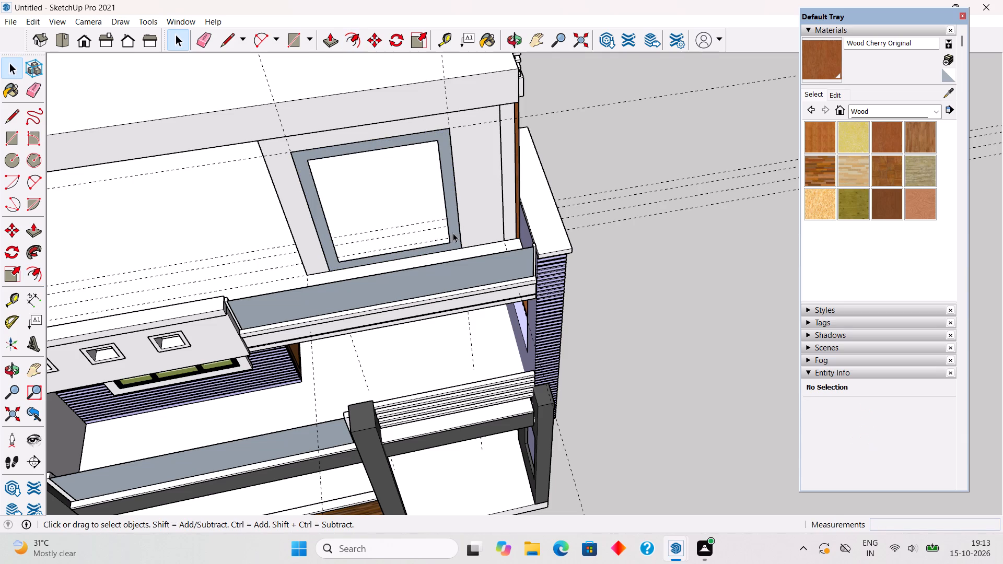
Extrude the frame face 3" outward from the rooftop wall.
{"action": "left_click", "coordinate": [452, 233]}
{"action": "key", "text": "p"}
{"action": "left_click", "coordinate": [452, 233]}
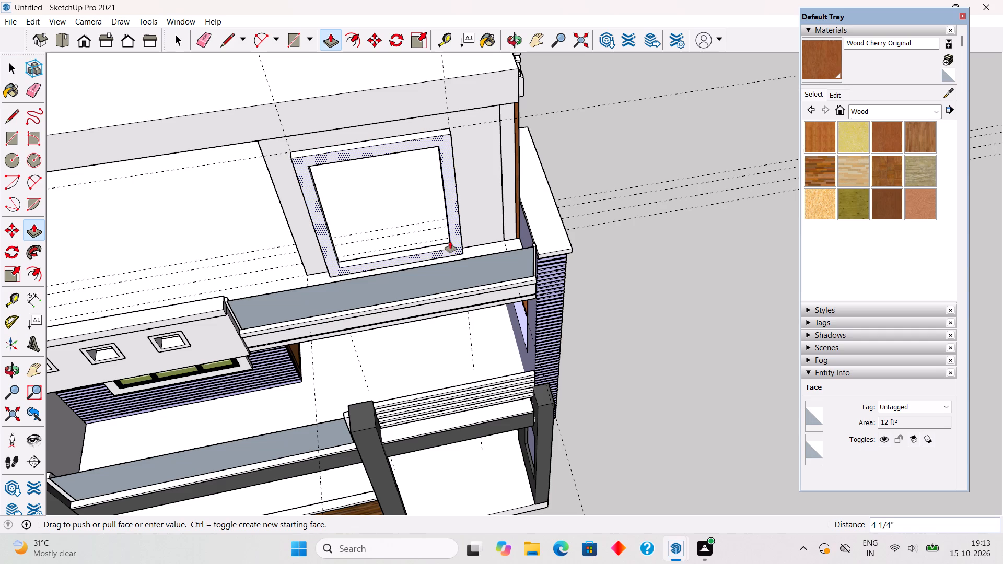
{"action": "type", "text": "3\""}
{"action": "key", "text": "Return"}
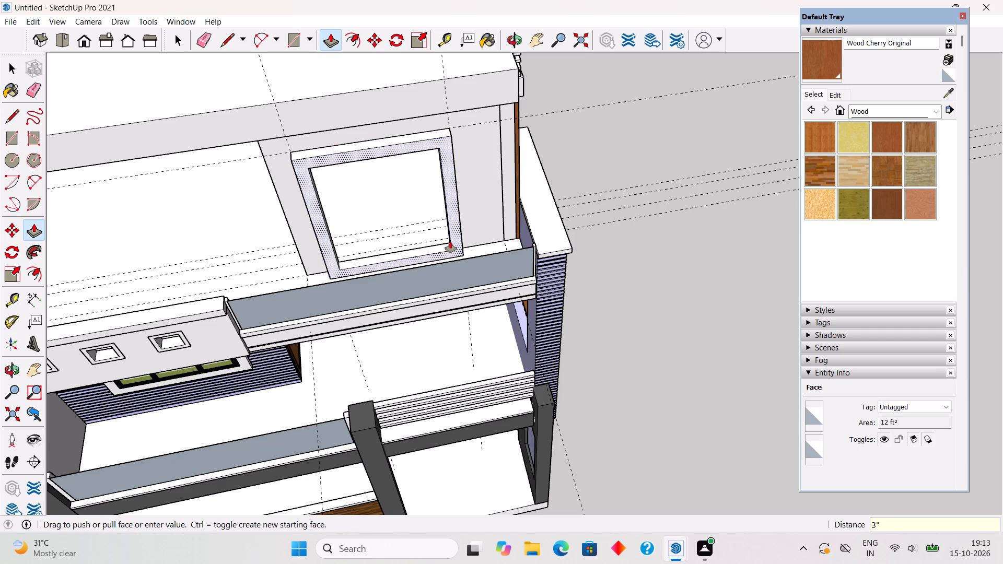
{"action": "key", "text": "space"}
Make the entire rooftop window frame into a group.
{"action": "middle_click_drag", "start_coordinate": [450, 244], "coordinate": [459, 241]}
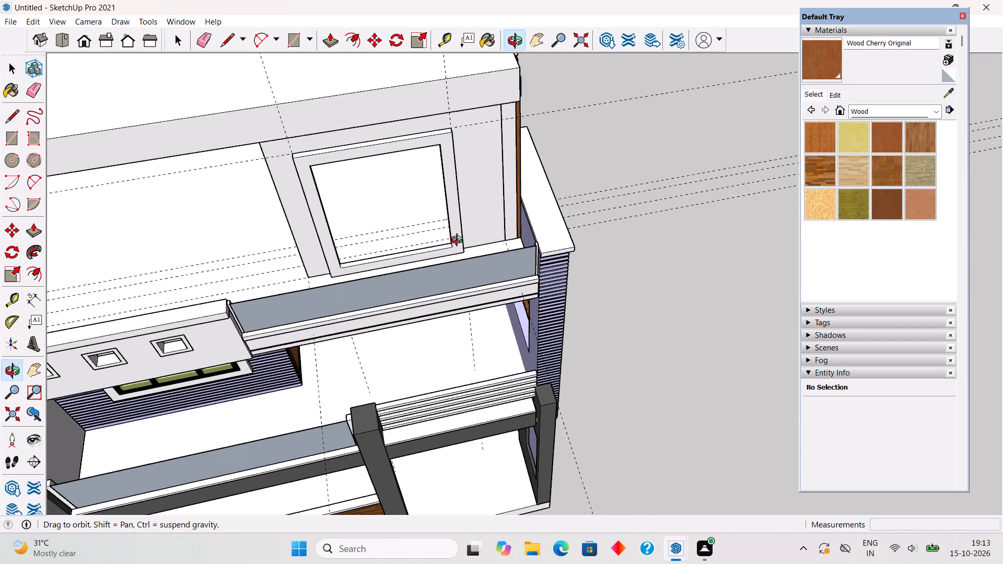
{"action": "middle_click_drag", "start_coordinate": [459, 241], "coordinate": [565, 273]}
{"action": "scroll", "coordinate": [425, 361], "scroll_direction": "up", "scroll_amount": 4}
{"action": "triple_click", "coordinate": [370, 330]}
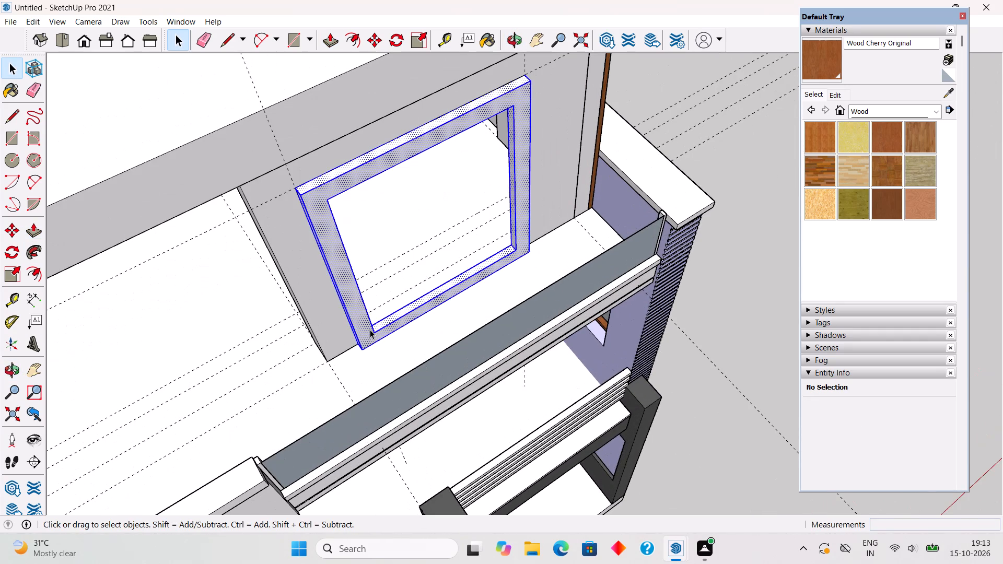
{"action": "right_click", "coordinate": [369, 329]}
{"action": "left_click", "coordinate": [408, 444]}
Move the frame group 3" back by its lower corner so it sits flush in the rooftop wall opening.
{"action": "scroll", "coordinate": [345, 350], "scroll_direction": "up", "scroll_amount": 5}
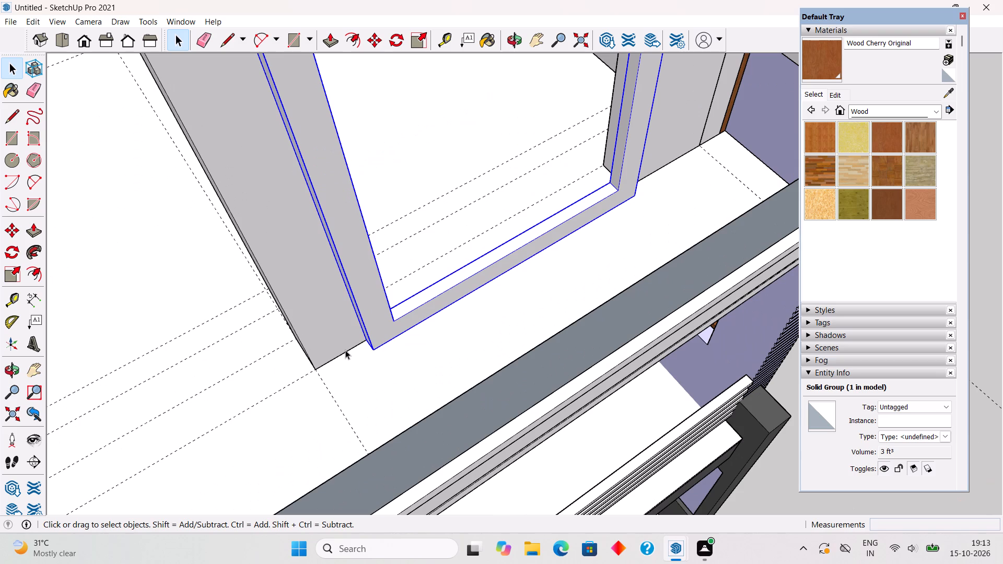
{"action": "key", "text": "m"}
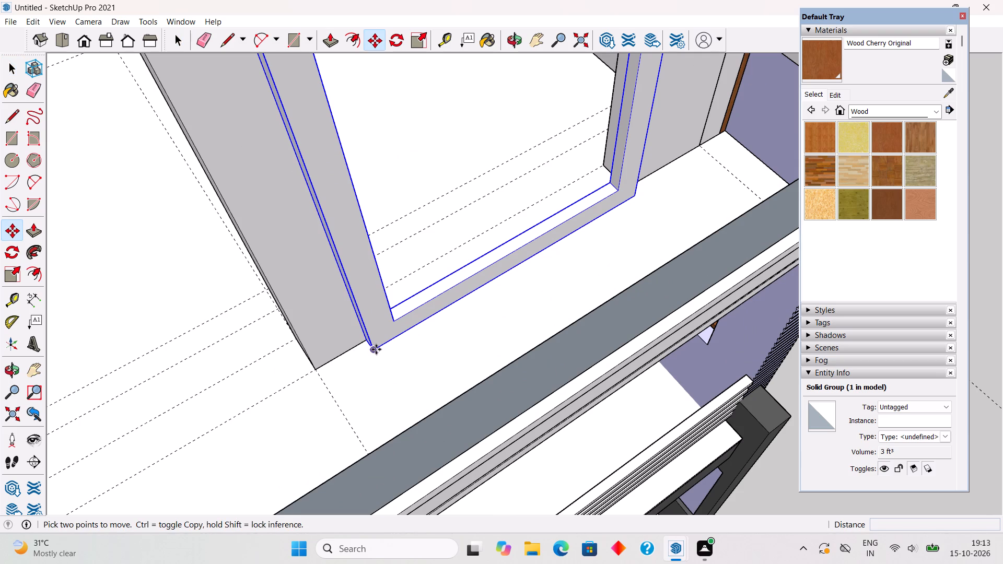
{"action": "left_click", "coordinate": [376, 350]}
{"action": "left_click", "coordinate": [369, 342]}
{"action": "key", "text": "space"}
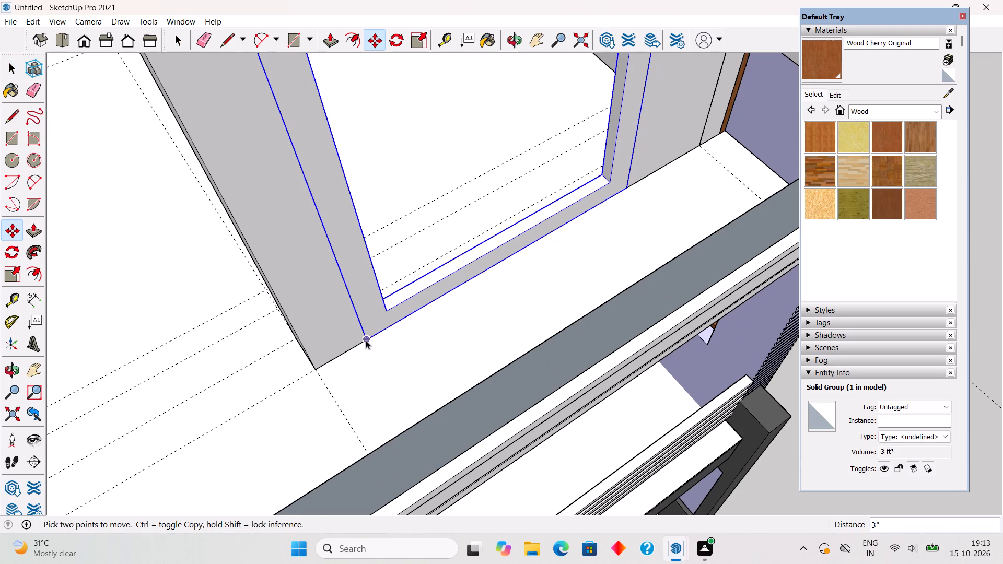
{"action": "scroll", "coordinate": [366, 340], "scroll_direction": "down", "scroll_amount": 11}
{"action": "left_click", "coordinate": [639, 331]}
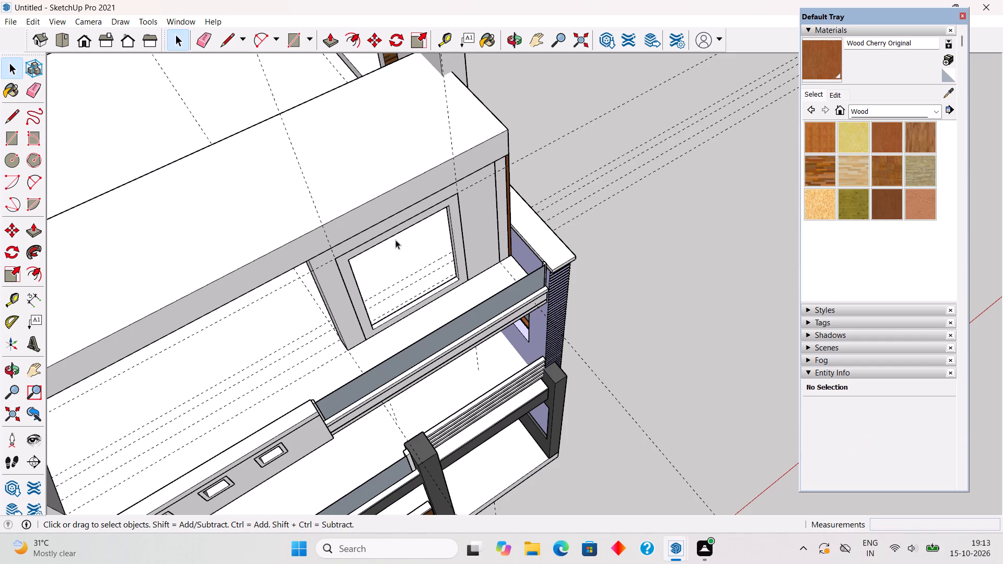
Draw a 5' by 6' rectangle filling the inside of the rooftop window frame.
{"action": "middle_click_drag", "start_coordinate": [369, 215], "coordinate": [304, 171]}
{"action": "key", "text": "r"}
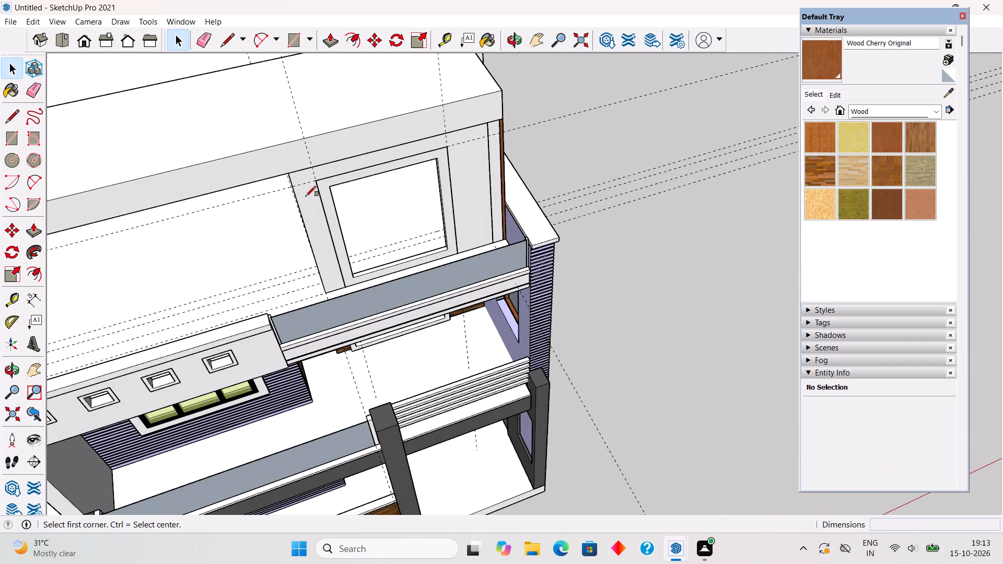
{"action": "scroll", "coordinate": [306, 196], "scroll_direction": "up", "scroll_amount": 4}
{"action": "left_click", "coordinate": [340, 183]}
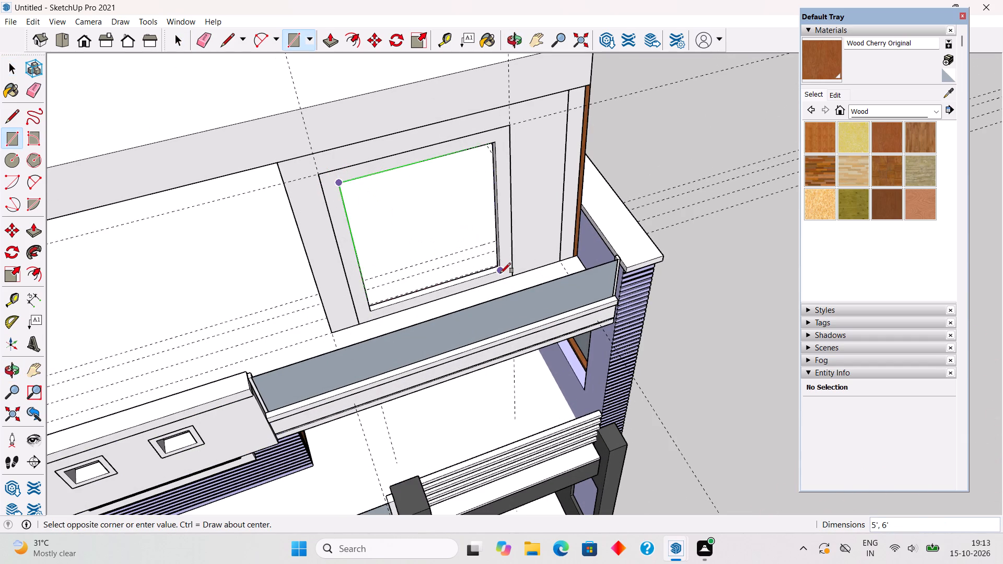
{"action": "left_click", "coordinate": [500, 273]}
Offset the rectangle inside the rooftop window frame 4" inward.
{"action": "key", "text": "f"}
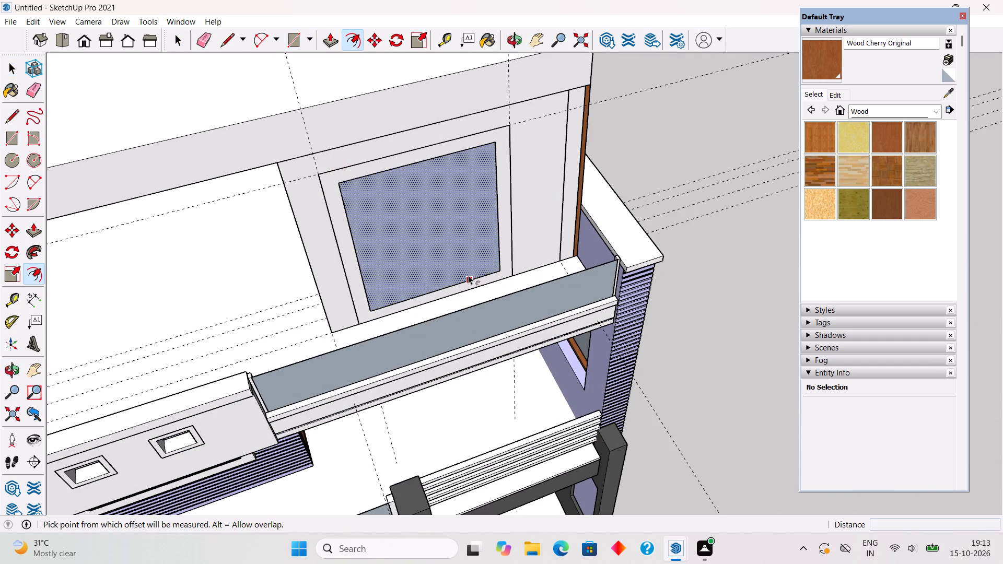
{"action": "left_click", "coordinate": [468, 275]}
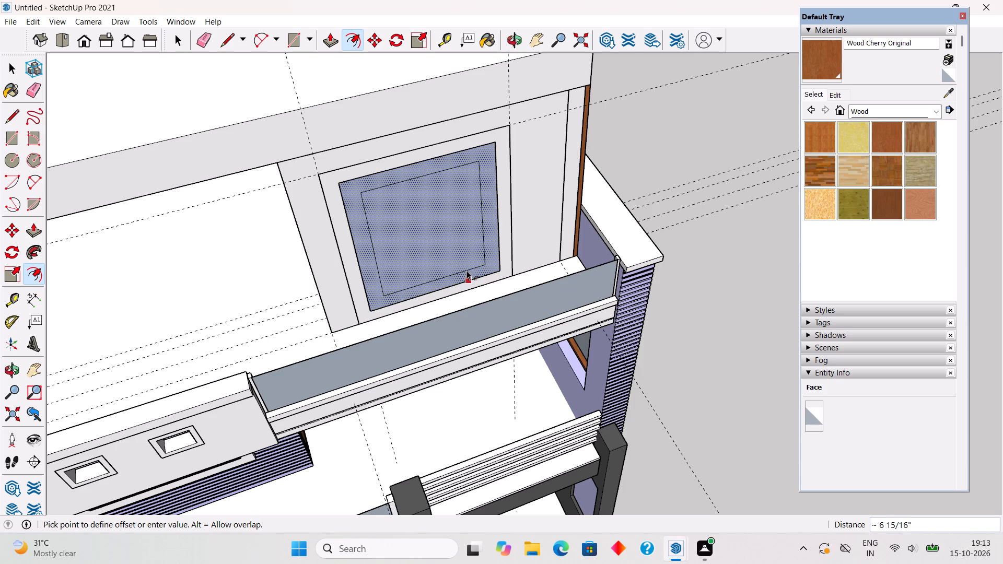
{"action": "type", "text": "4\""}
{"action": "key", "text": "Return"}
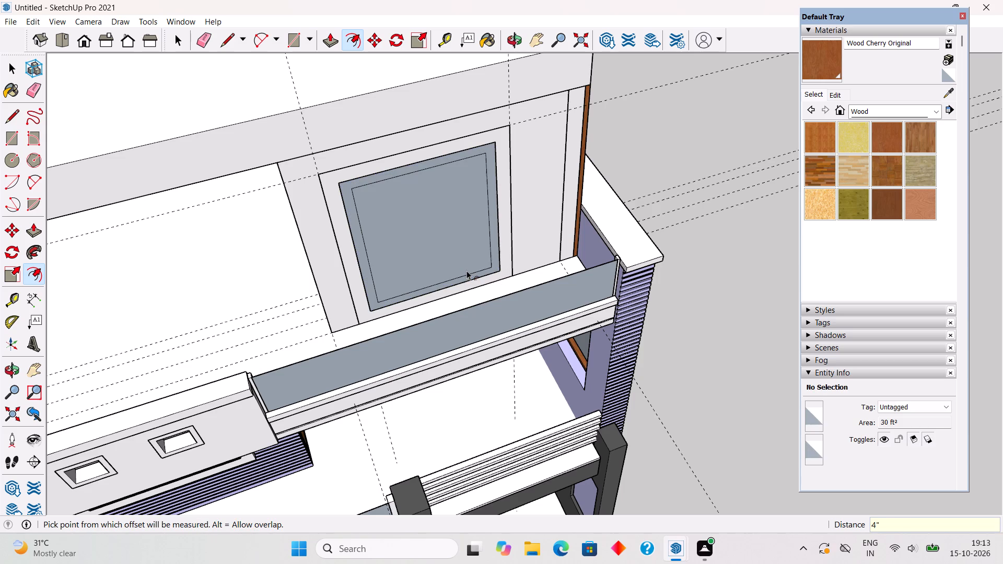
{"action": "key", "text": "space"}
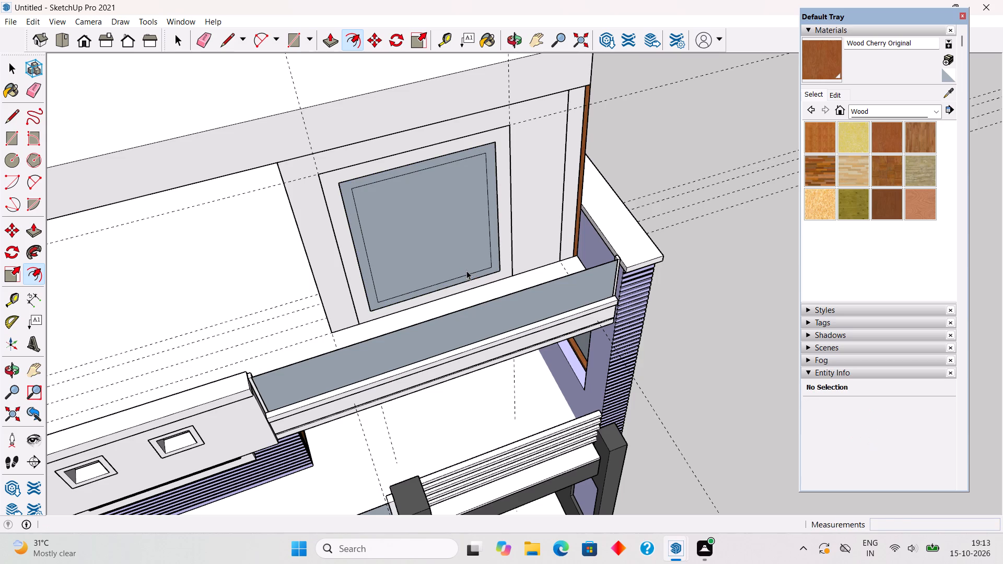
Place a vertical guide through the middle of the rooftop window rectangle.
{"action": "type", "text": "t"}
{"action": "left_click", "coordinate": [374, 265]}
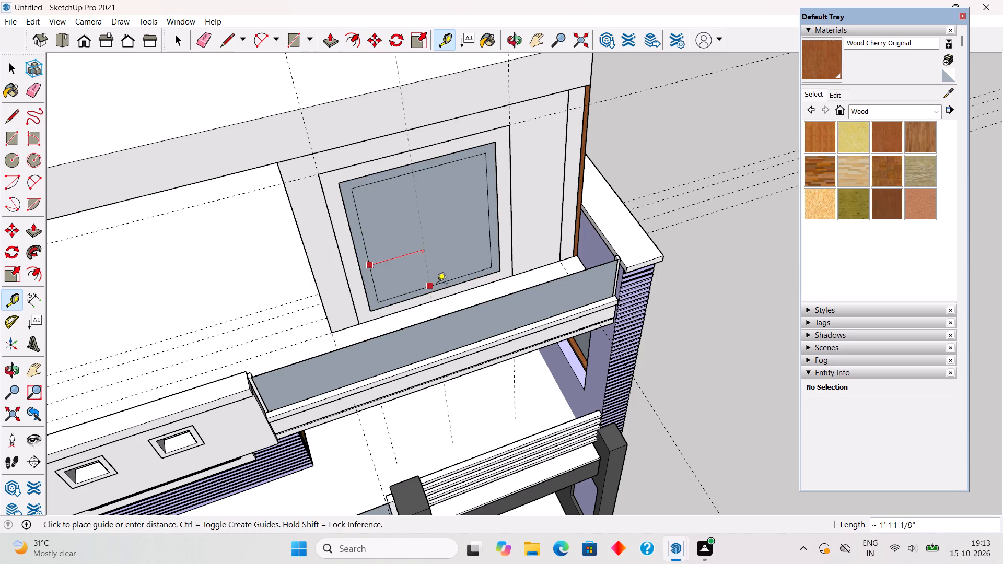
{"action": "left_click", "coordinate": [441, 284]}
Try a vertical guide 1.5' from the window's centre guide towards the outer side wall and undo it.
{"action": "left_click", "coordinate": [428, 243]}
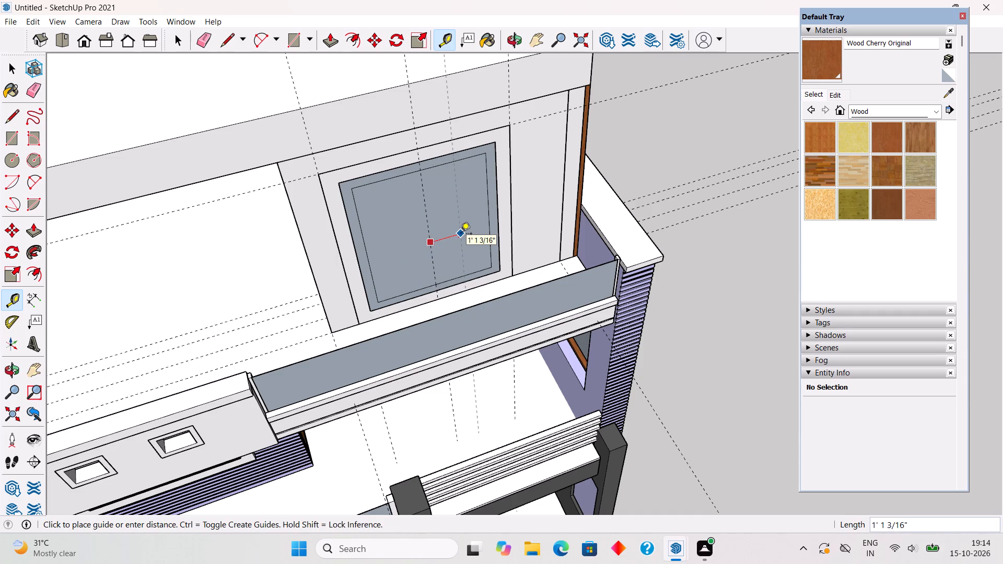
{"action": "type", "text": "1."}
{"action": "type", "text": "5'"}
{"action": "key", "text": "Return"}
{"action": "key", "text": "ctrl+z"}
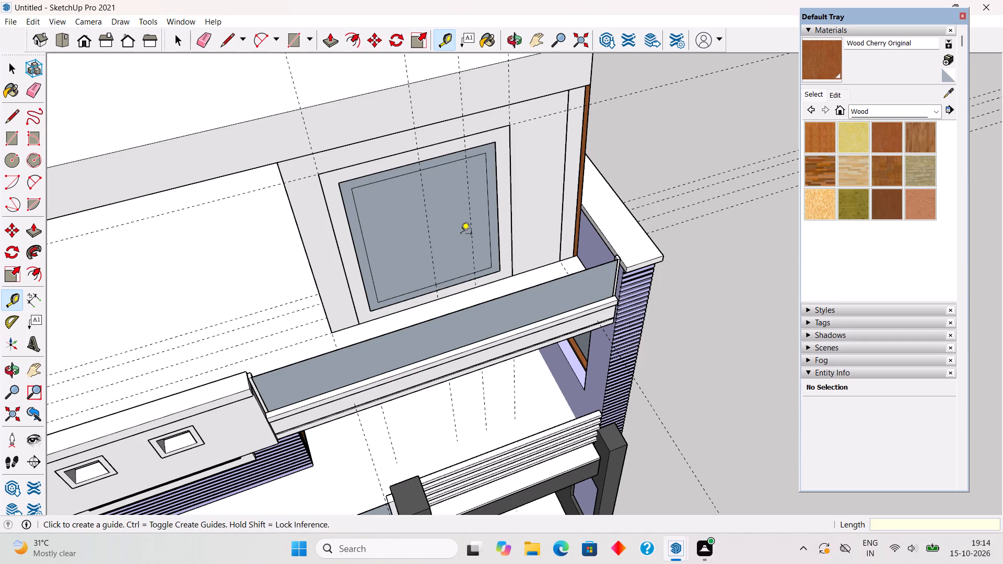
Place a vertical guide 1.2' from the window's centre guide towards the outer side wall.
{"action": "left_click", "coordinate": [434, 271]}
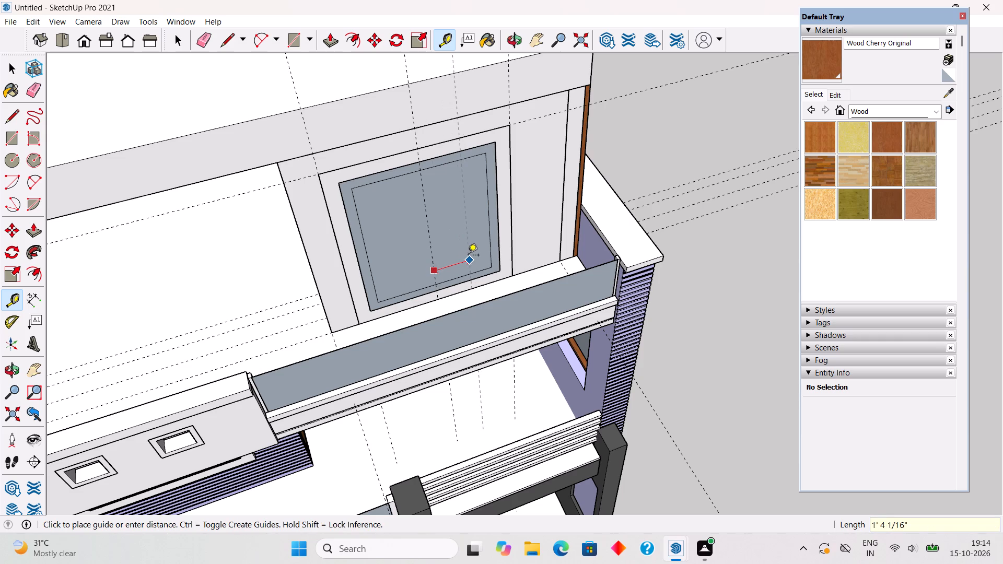
{"action": "type", "text": "1.2'"}
{"action": "key", "text": "Return"}
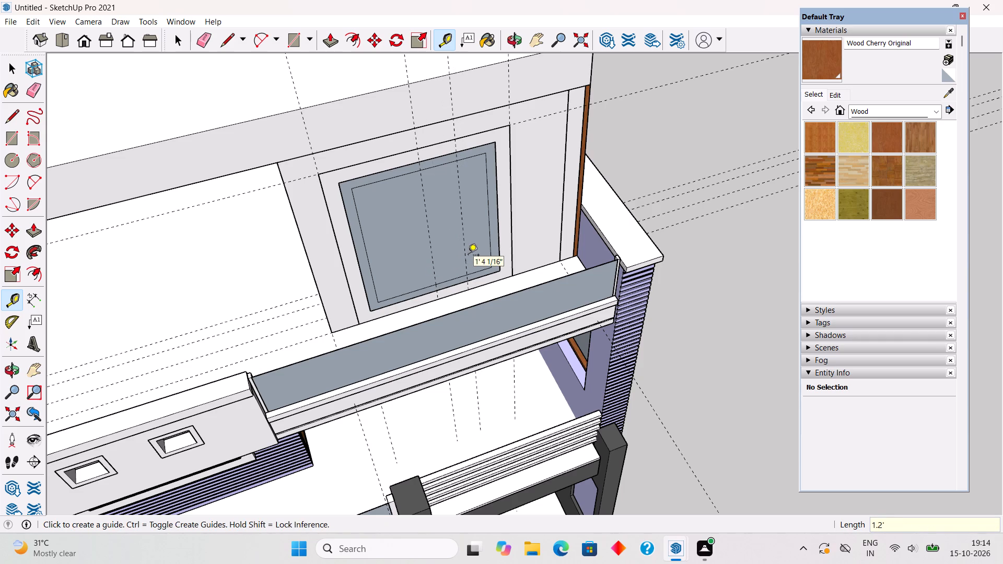
Place a vertical guide 1.2' from the rooftop window's centre guide, on the side away from the outer side wall.
{"action": "left_click", "coordinate": [435, 261]}
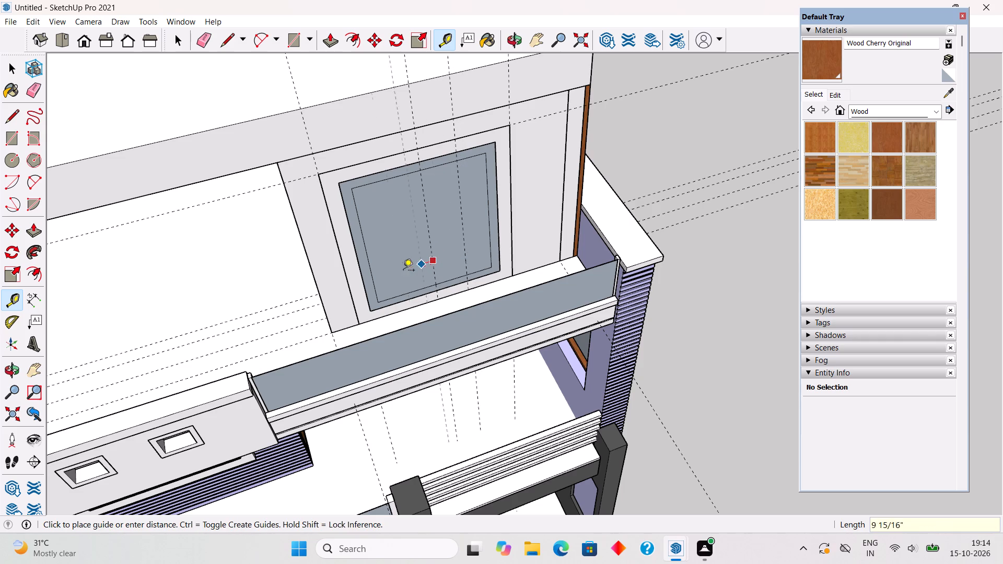
{"action": "type", "text": "1.2'"}
{"action": "key", "text": "Return"}
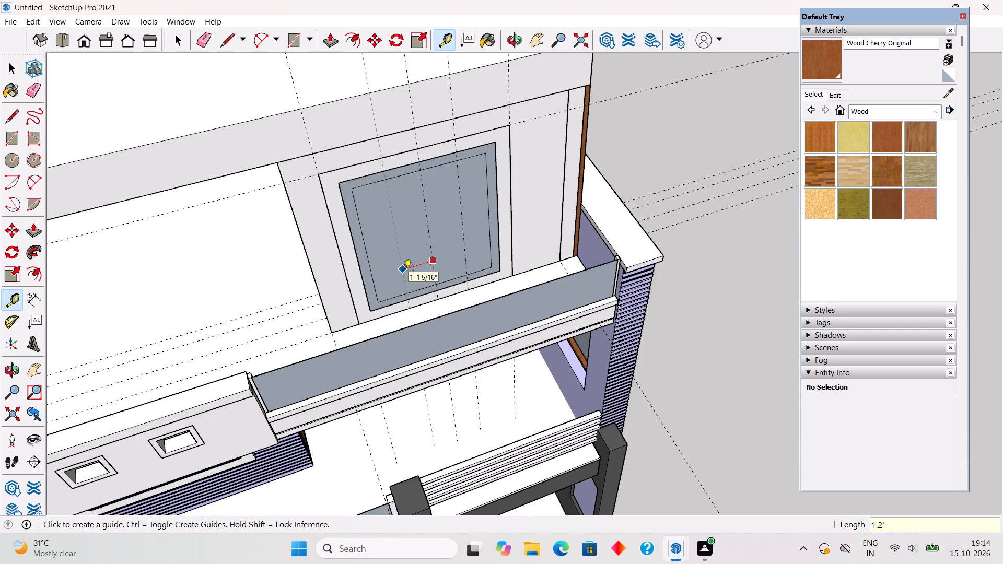
Place a vertical guide 3" inward from each of the two 1.2' guides to mark the mullion widths.
{"action": "left_click", "coordinate": [398, 249]}
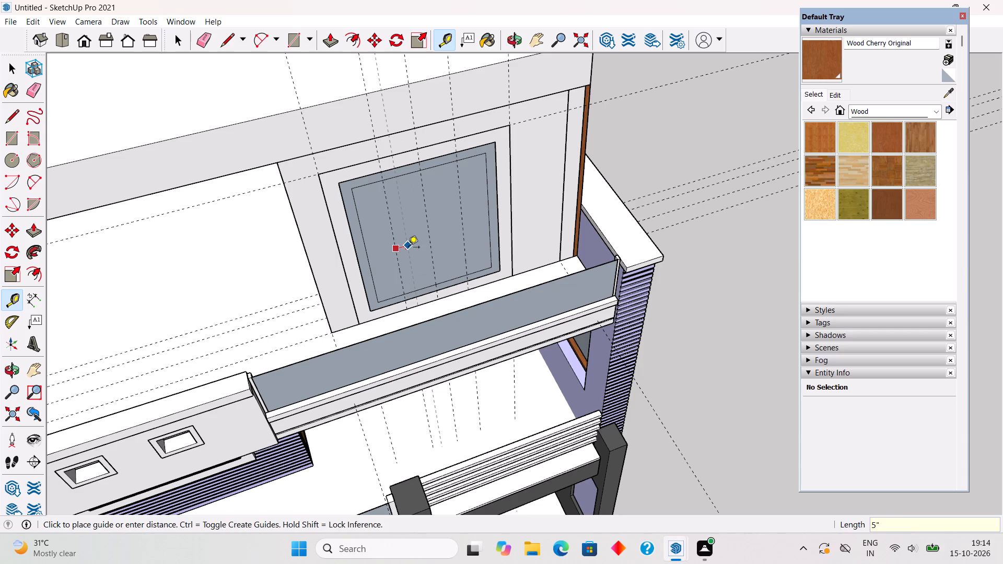
{"action": "type", "text": "3\""}
{"action": "key", "text": "Return"}
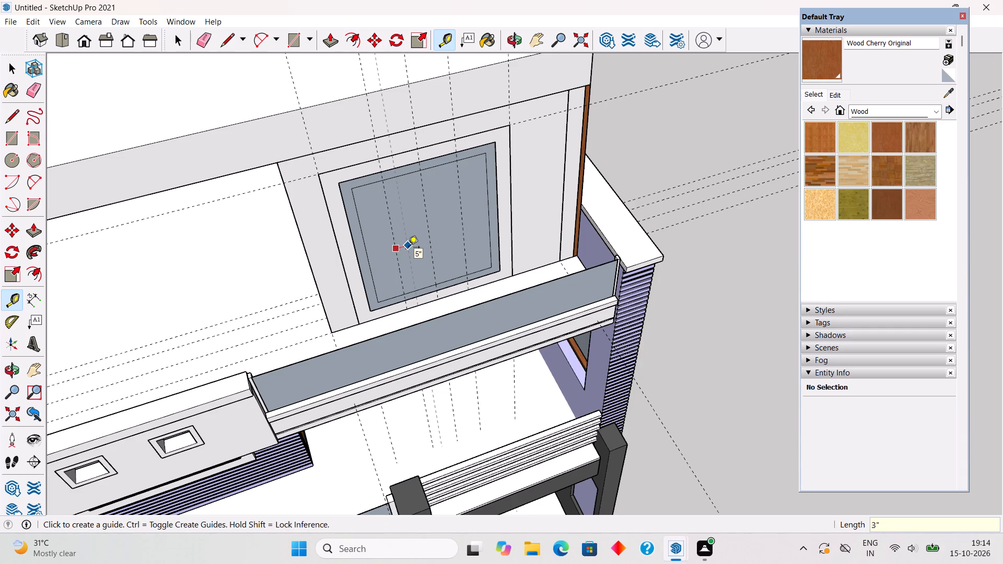
{"action": "left_click", "coordinate": [464, 229]}
{"action": "type", "text": "3\""}
{"action": "key", "text": "Return"}
{"action": "key", "text": "space"}
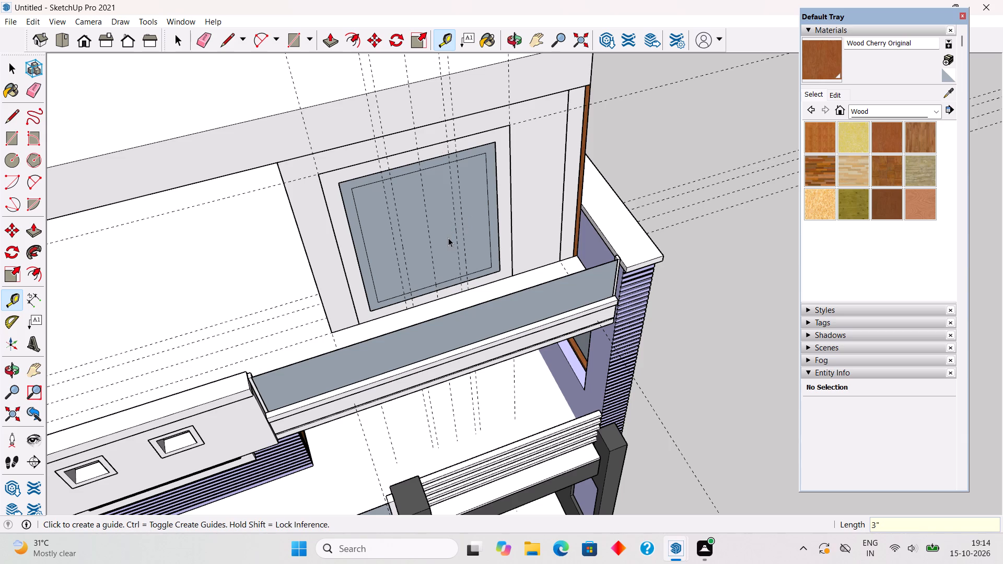
Draw four vertical lines along the mullion guides, across the full height of the window's inner rectangle.
{"action": "key", "text": "l"}
{"action": "scroll", "coordinate": [458, 160], "scroll_direction": "up", "scroll_amount": 3}
{"action": "left_click", "coordinate": [458, 159]}
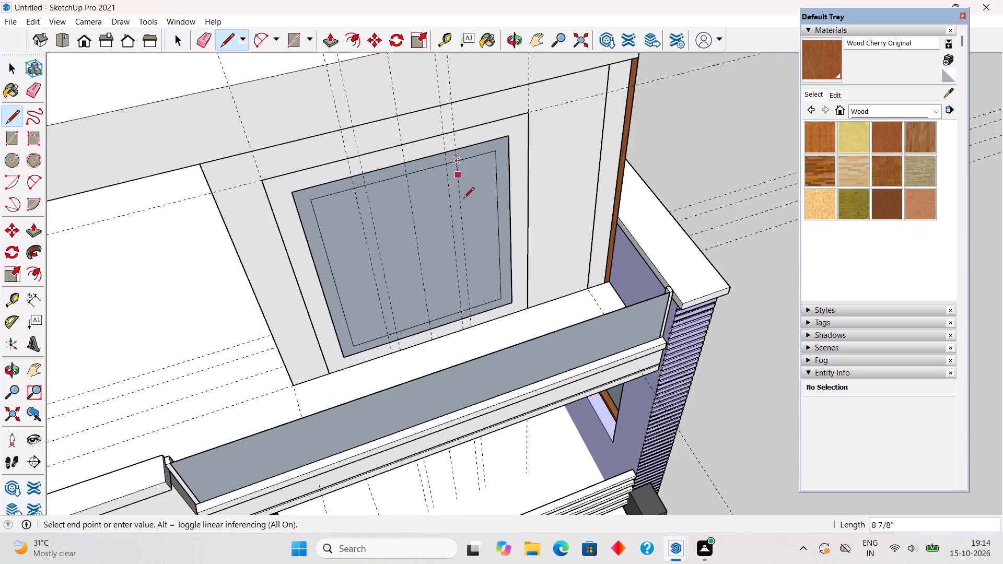
{"action": "left_click", "coordinate": [471, 307]}
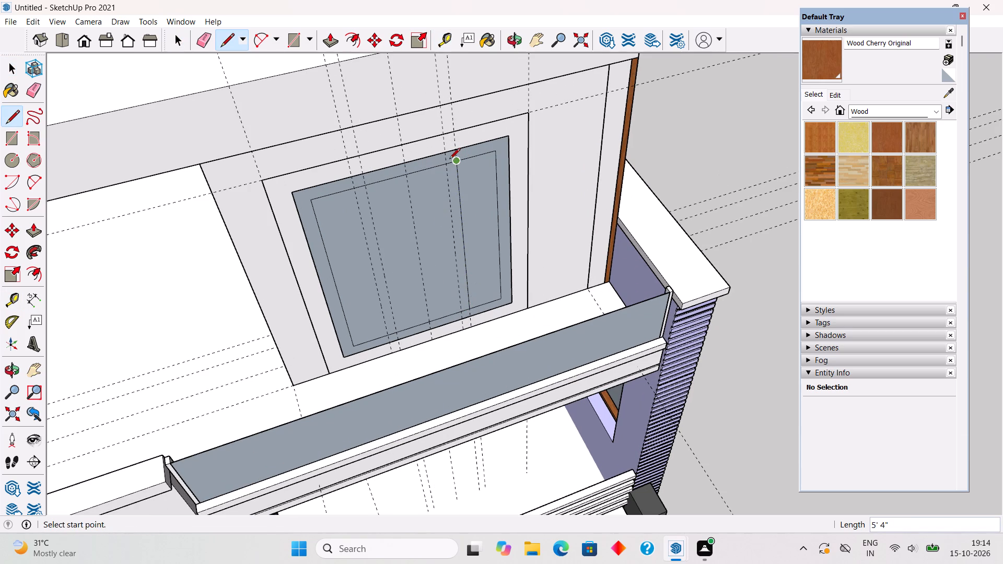
{"action": "left_click", "coordinate": [447, 164]}
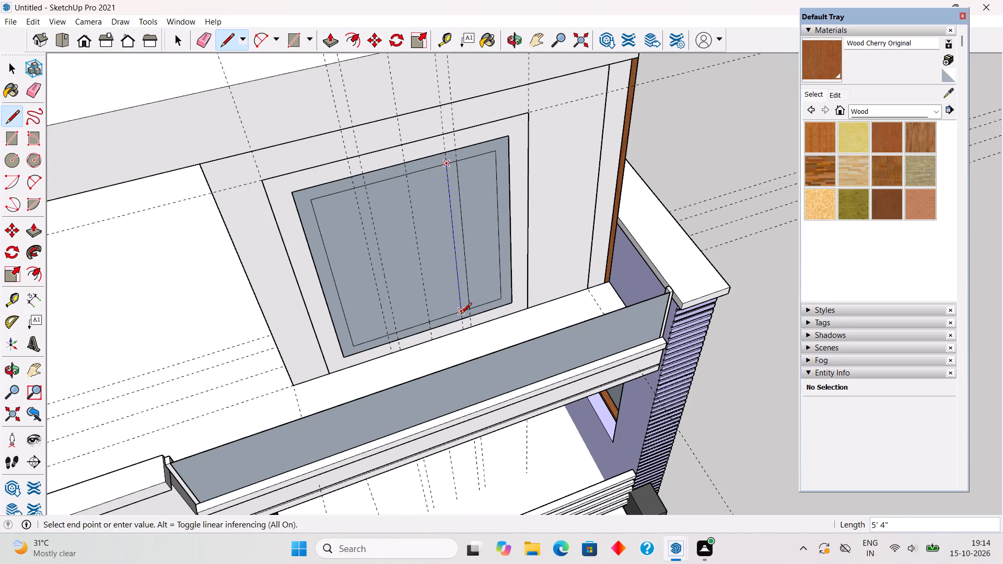
{"action": "left_click", "coordinate": [461, 314]}
{"action": "left_click", "coordinate": [369, 186]}
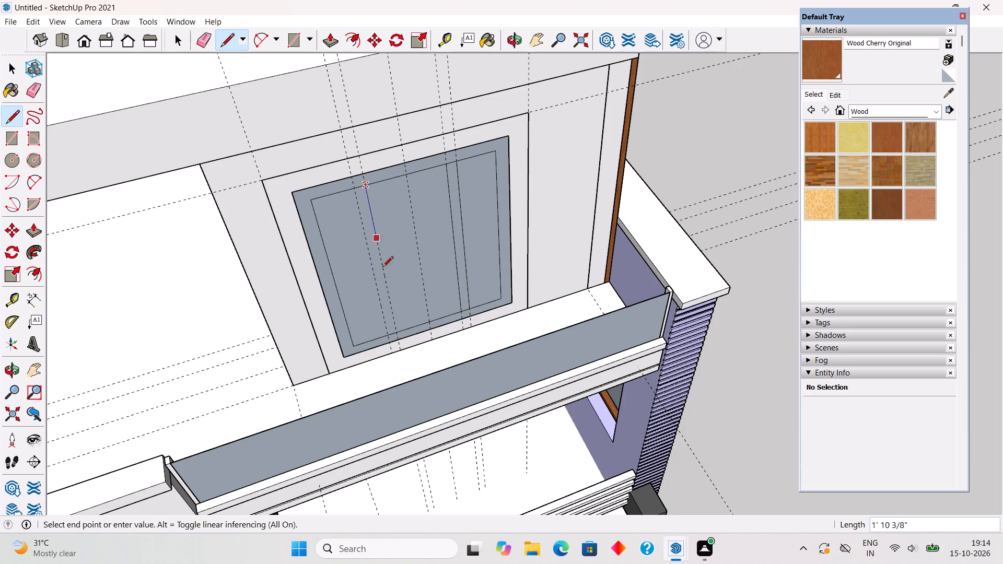
{"action": "left_click", "coordinate": [394, 333]}
{"action": "left_click", "coordinate": [354, 191]}
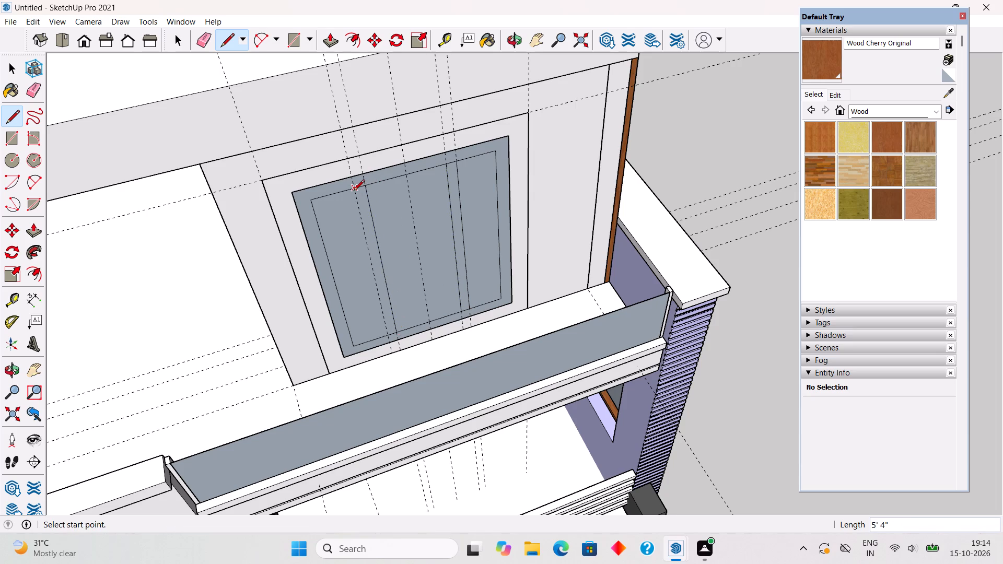
{"action": "left_click", "coordinate": [384, 337]}
Erase the short inner-rectangle edges between each pair of mullion lines, at both the sill and the head.
{"action": "key", "text": "space"}
{"action": "key", "text": "e"}
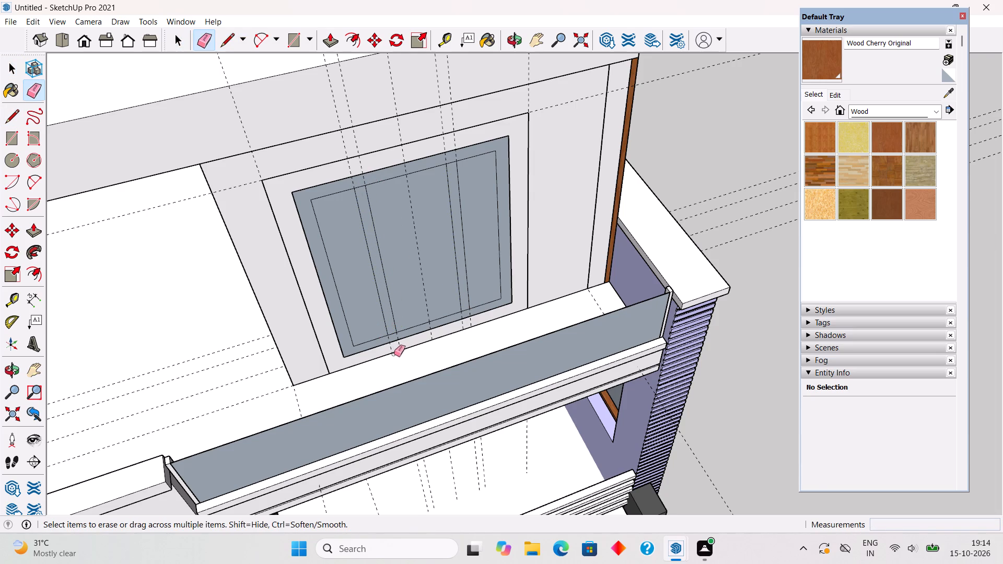
{"action": "scroll", "coordinate": [394, 351], "scroll_direction": "up", "scroll_amount": 5}
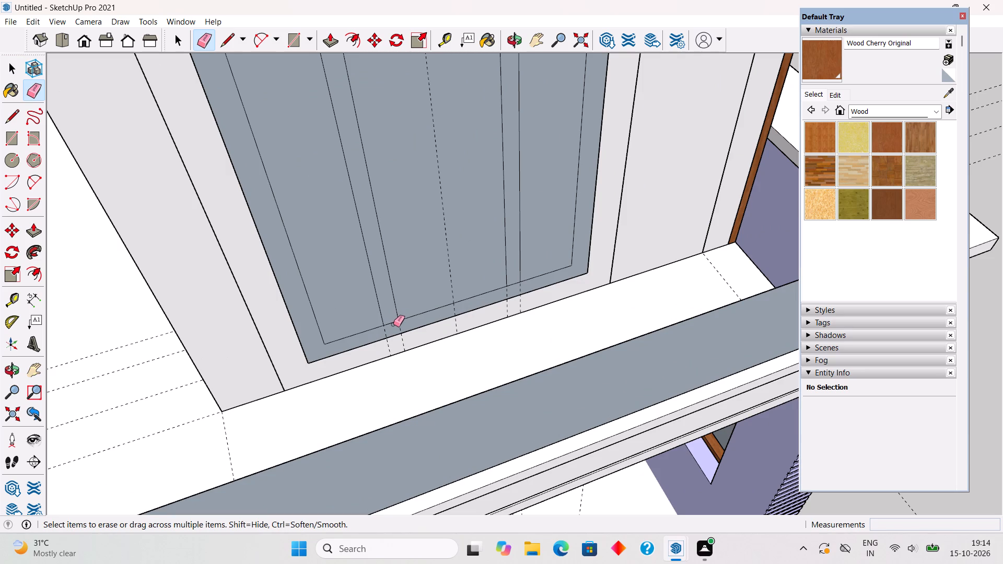
{"action": "left_click", "coordinate": [393, 323]}
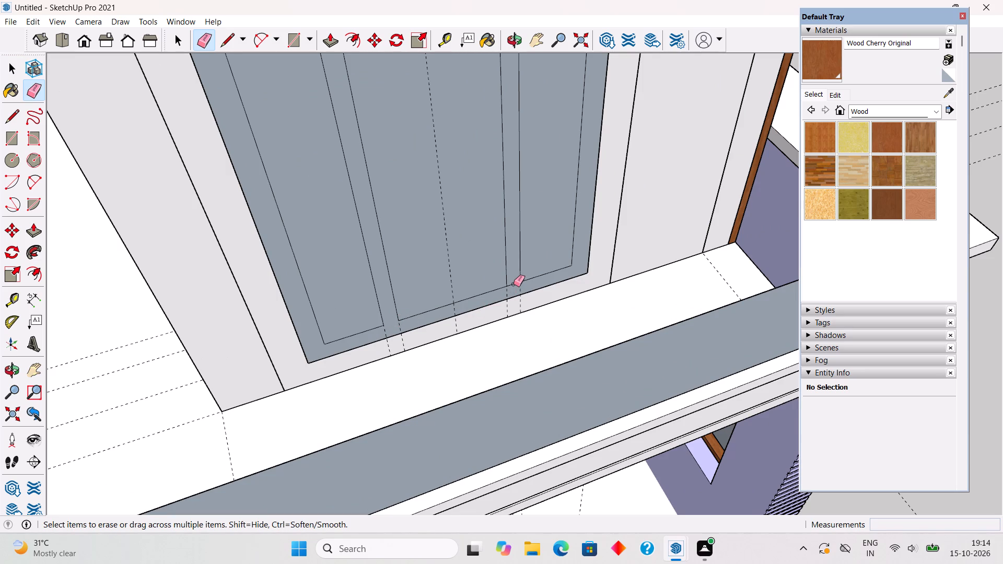
{"action": "left_click", "coordinate": [514, 284]}
{"action": "scroll", "coordinate": [514, 284], "scroll_direction": "down", "scroll_amount": 13}
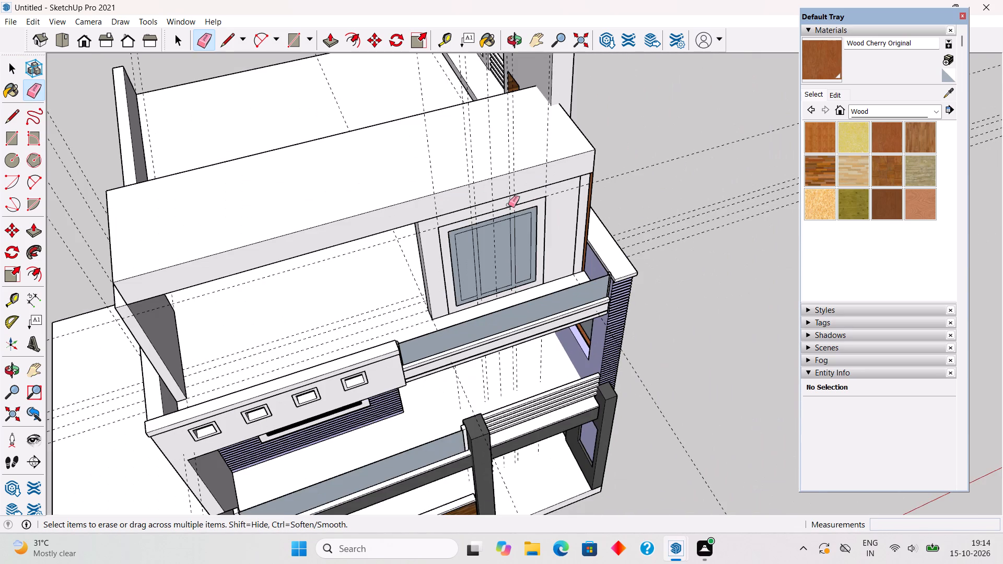
{"action": "scroll", "coordinate": [508, 205], "scroll_direction": "up", "scroll_amount": 1}
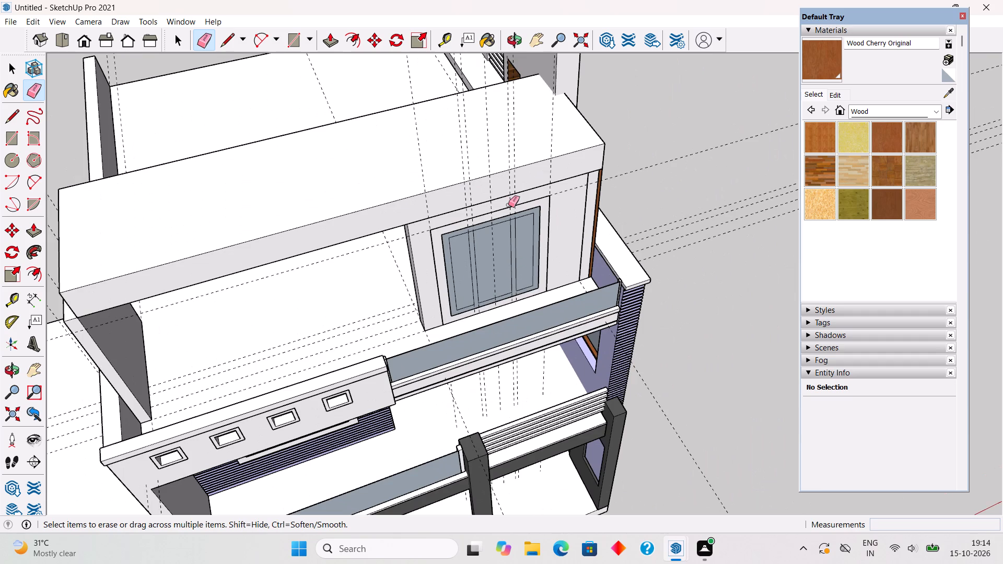
{"action": "scroll", "coordinate": [463, 234], "scroll_direction": "up", "scroll_amount": 10}
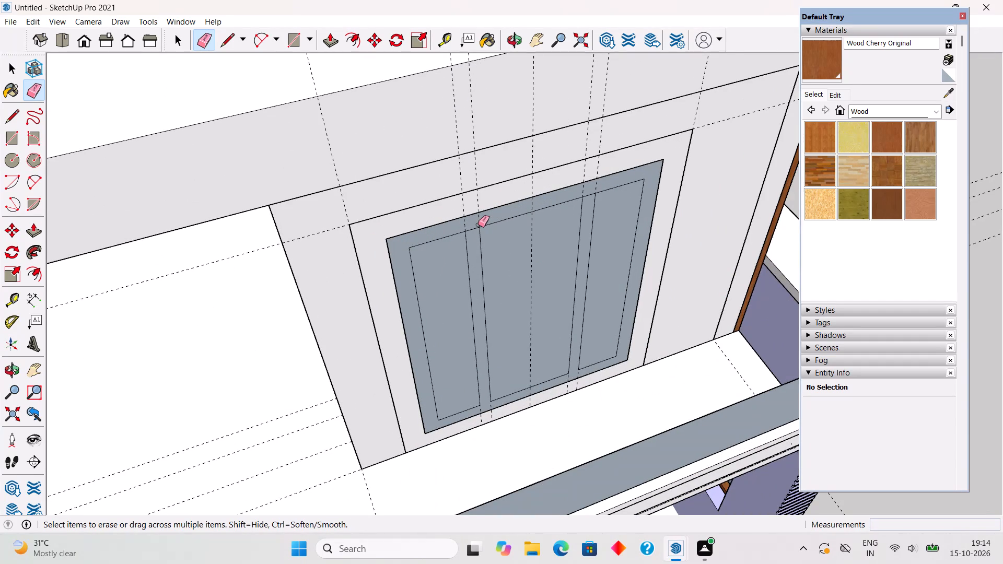
{"action": "left_click", "coordinate": [470, 230]}
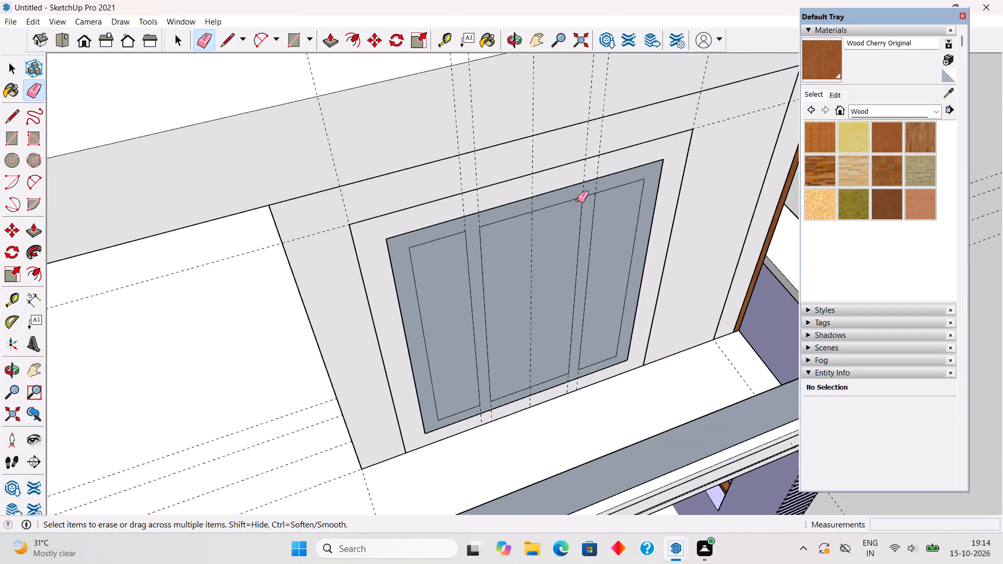
{"action": "left_click", "coordinate": [589, 196]}
Delete the three pane faces between the mullions, leaving only the frame face.
{"action": "key", "text": "space"}
{"action": "left_click", "coordinate": [608, 229]}
{"action": "key", "text": "Delete"}
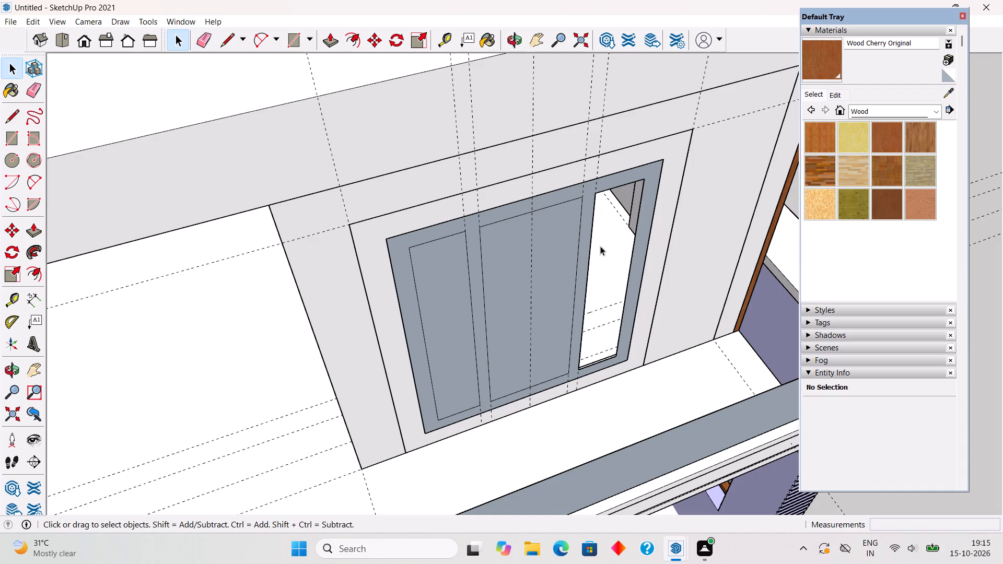
{"action": "left_click", "coordinate": [539, 273]}
{"action": "key", "text": "Delete"}
{"action": "left_click", "coordinate": [459, 313]}
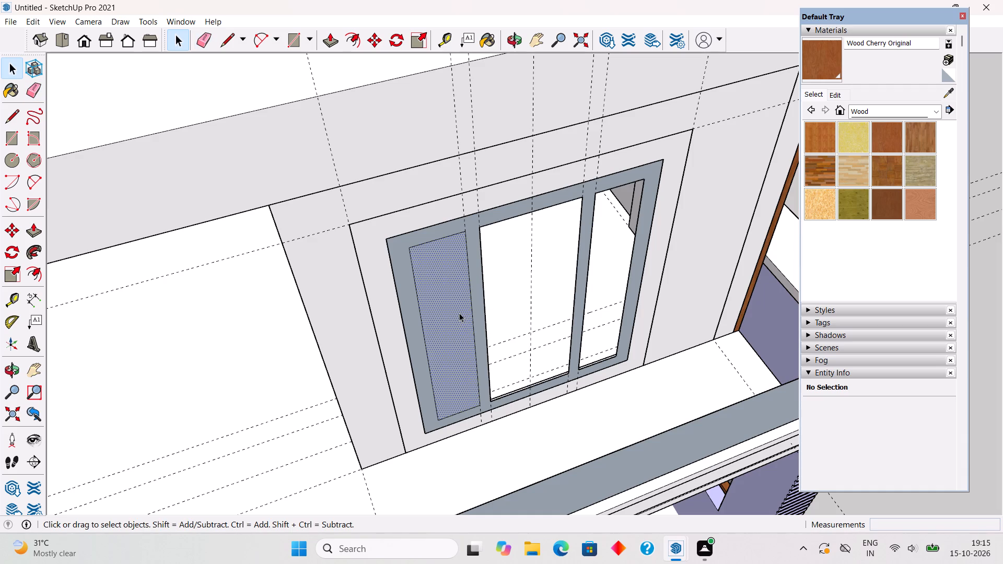
{"action": "key", "text": "Delete"}
Push/Pull the divided window frame face outward by 3".
{"action": "left_click", "coordinate": [477, 330]}
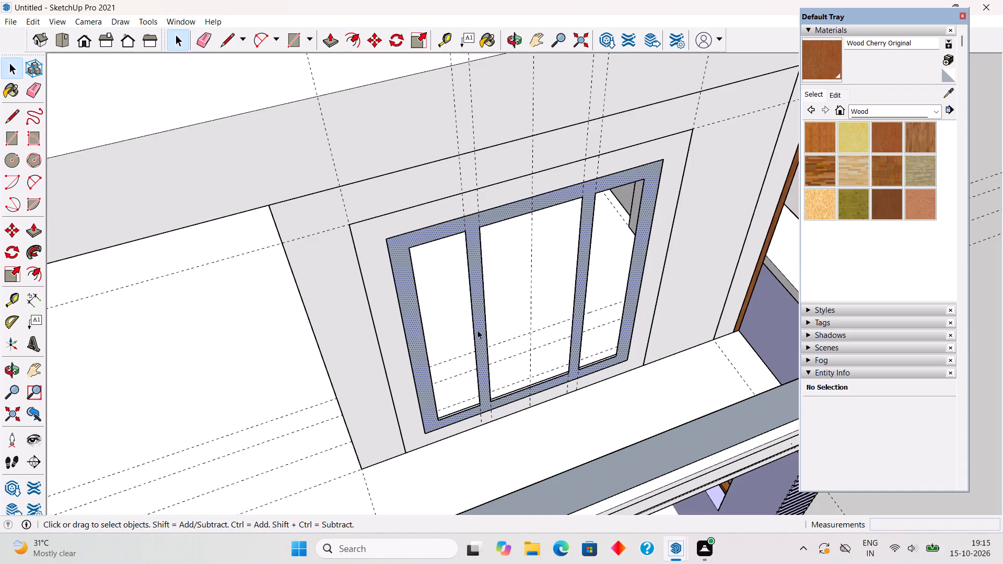
{"action": "key", "text": "p"}
{"action": "left_click", "coordinate": [477, 330]}
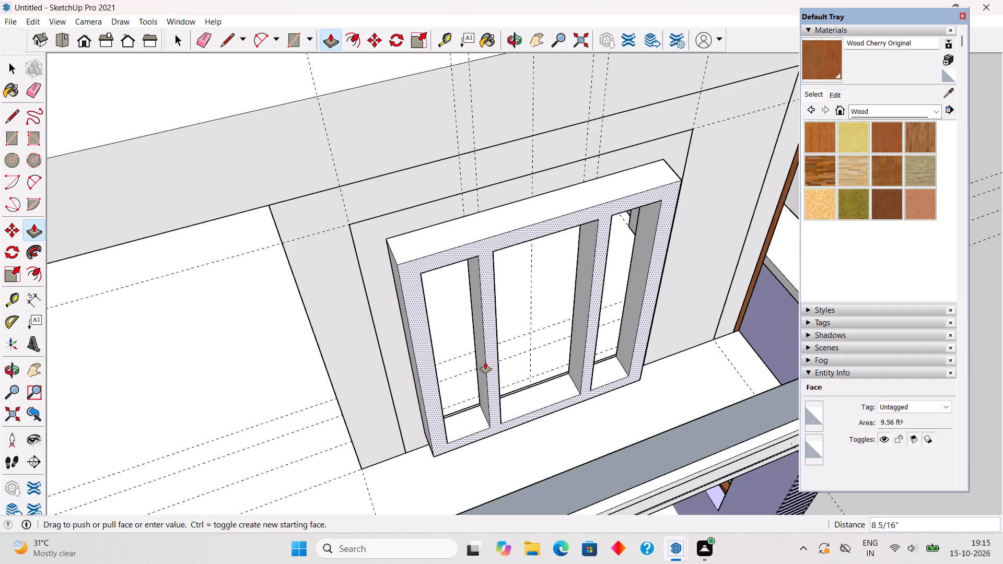
{"action": "type", "text": "3\""}
{"action": "key", "text": "Return"}
{"action": "key", "text": "space"}
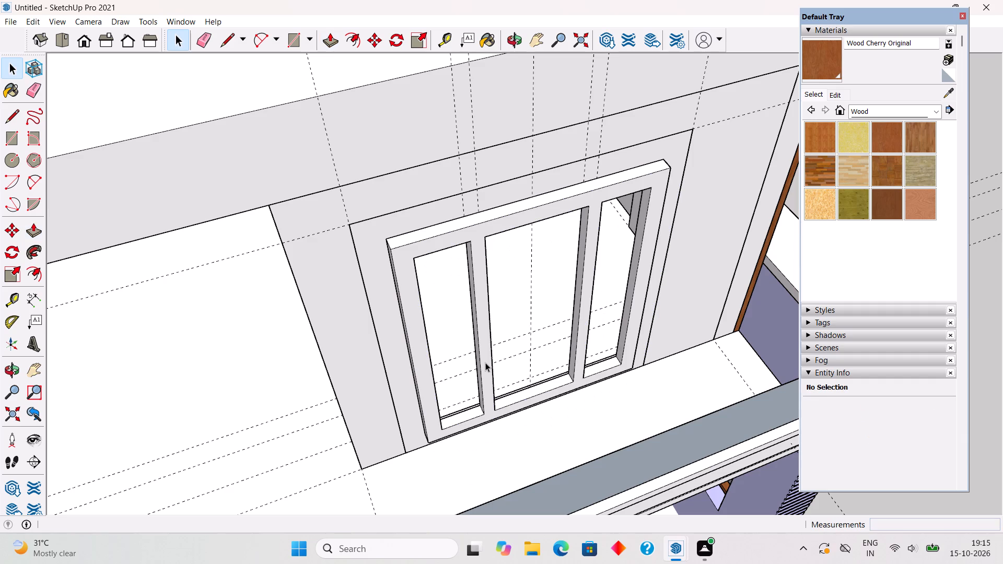
Select the whole connected window frame solid and make it a group.
{"action": "triple_click", "coordinate": [486, 363]}
{"action": "right_click", "coordinate": [486, 363]}
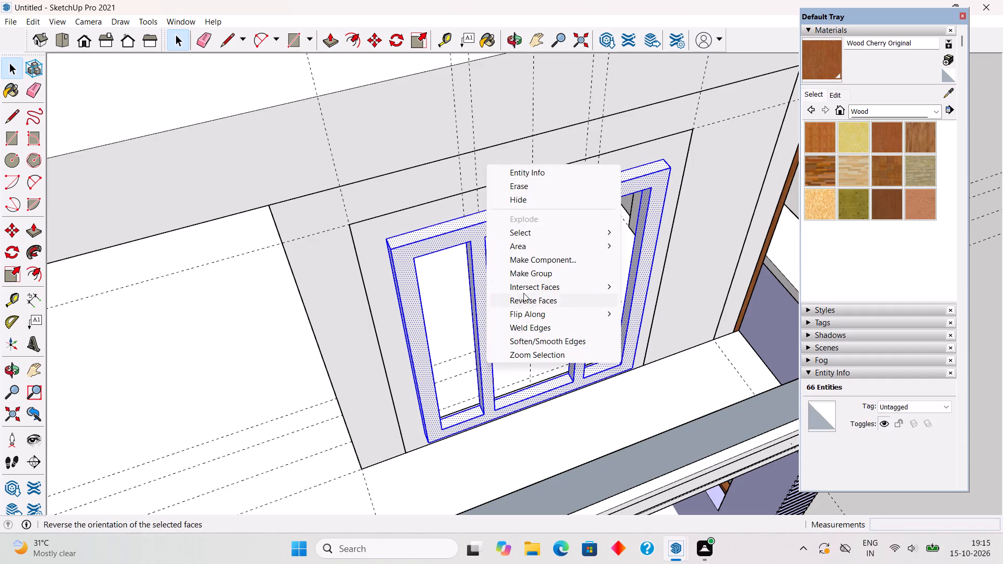
{"action": "left_click", "coordinate": [529, 276]}
Move the grouped window frame from its lower front corner back into the wall opening so it sits recessed inside the outer frame.
{"action": "middle_click_drag", "start_coordinate": [484, 464], "coordinate": [463, 379]}
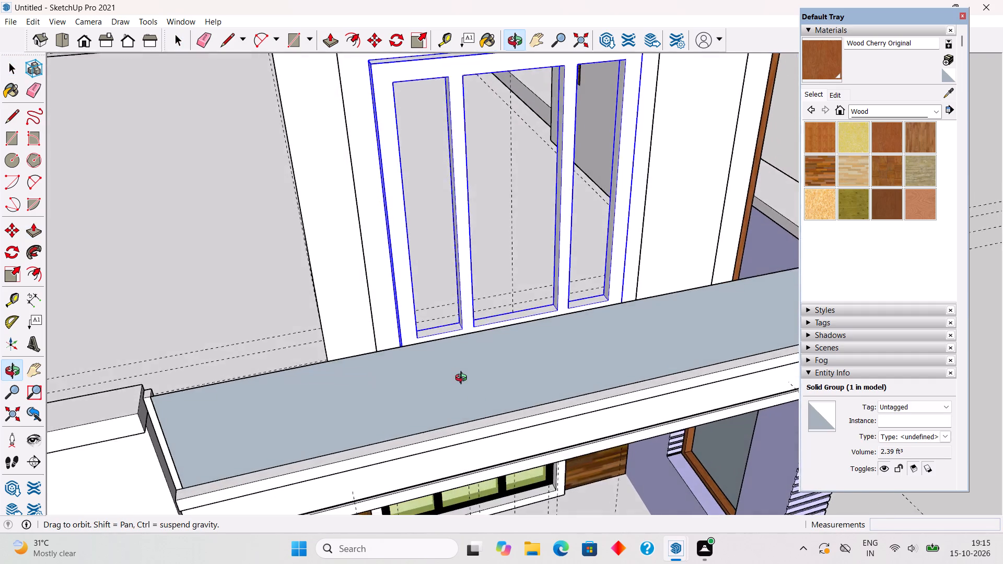
{"action": "middle_click_drag", "start_coordinate": [463, 379], "coordinate": [532, 478]}
{"action": "scroll", "coordinate": [573, 446], "scroll_direction": "up", "scroll_amount": 6}
{"action": "scroll", "coordinate": [695, 295], "scroll_direction": "up", "scroll_amount": 2}
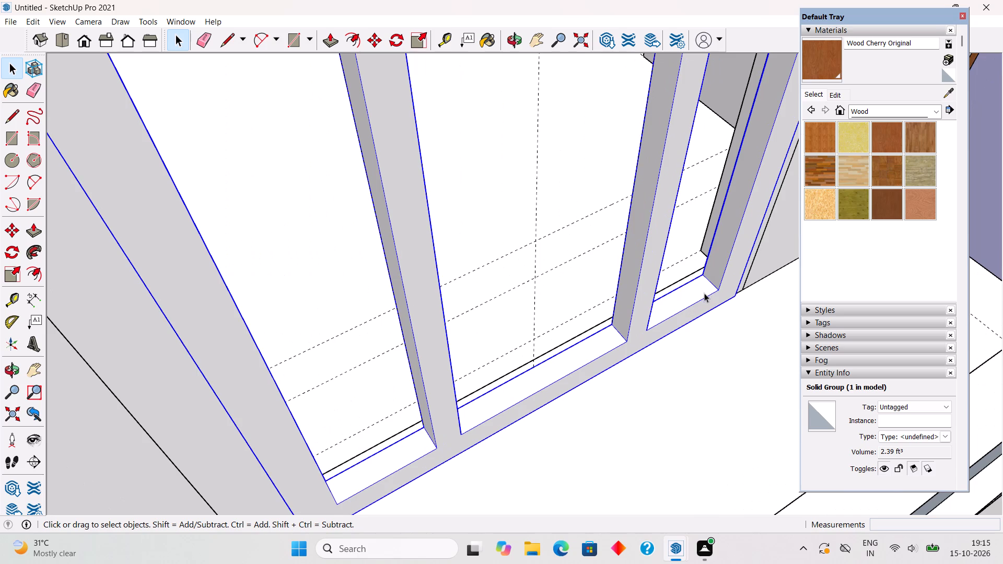
{"action": "key", "text": "m"}
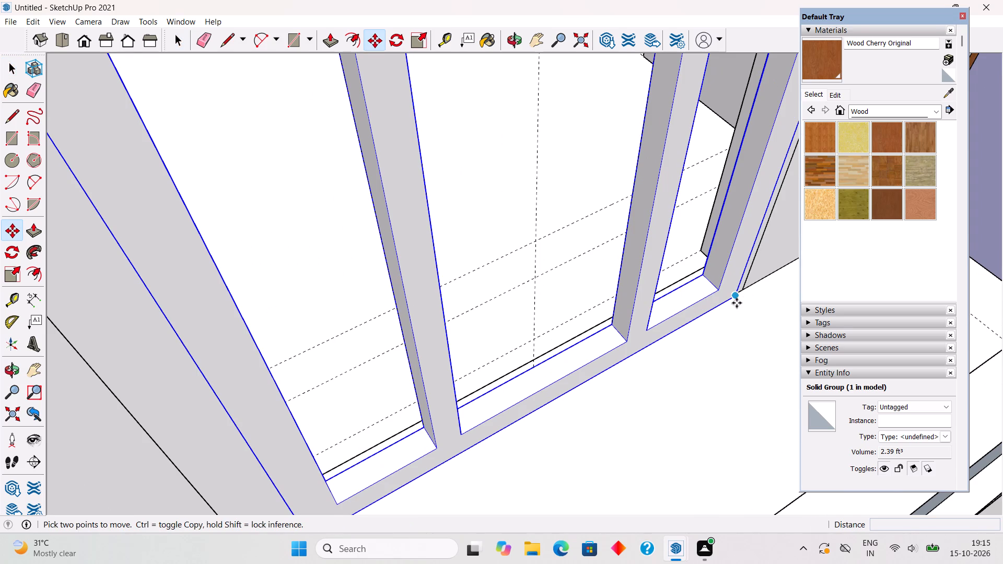
{"action": "left_click", "coordinate": [735, 302]}
{"action": "left_click", "coordinate": [708, 274]}
{"action": "key", "text": "space"}
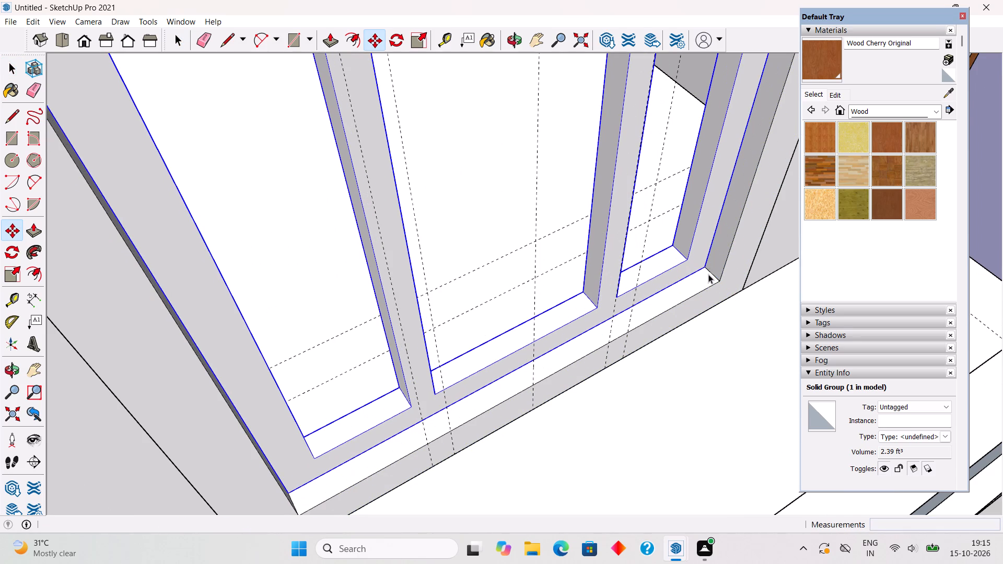
{"action": "scroll", "coordinate": [708, 274], "scroll_direction": "down", "scroll_amount": 11}
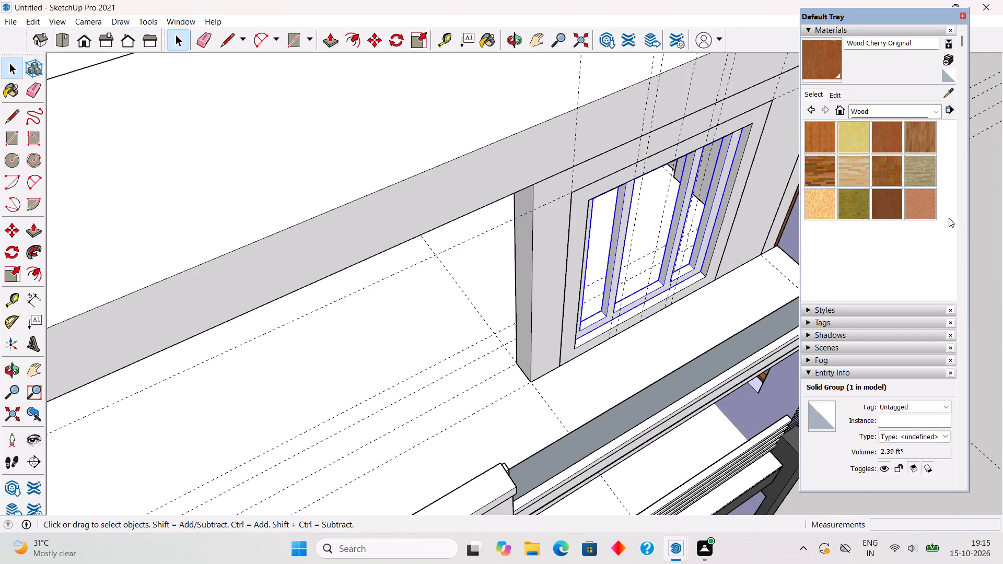
{"action": "left_click", "coordinate": [993, 204]}
Draw rectangles filling the rooftop window frame's three openings: two side panes about 11 5/8" by 5'4" and a middle pane about 1'11" by 5'4".
{"action": "middle_click_drag", "start_coordinate": [558, 227], "coordinate": [429, 175]}
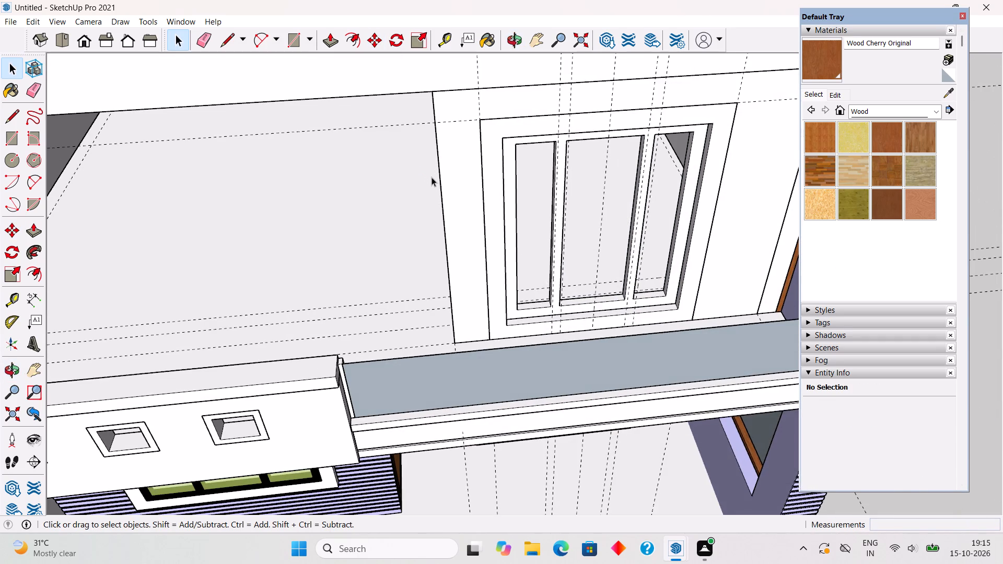
{"action": "key", "text": "r"}
{"action": "left_click", "coordinate": [516, 144]}
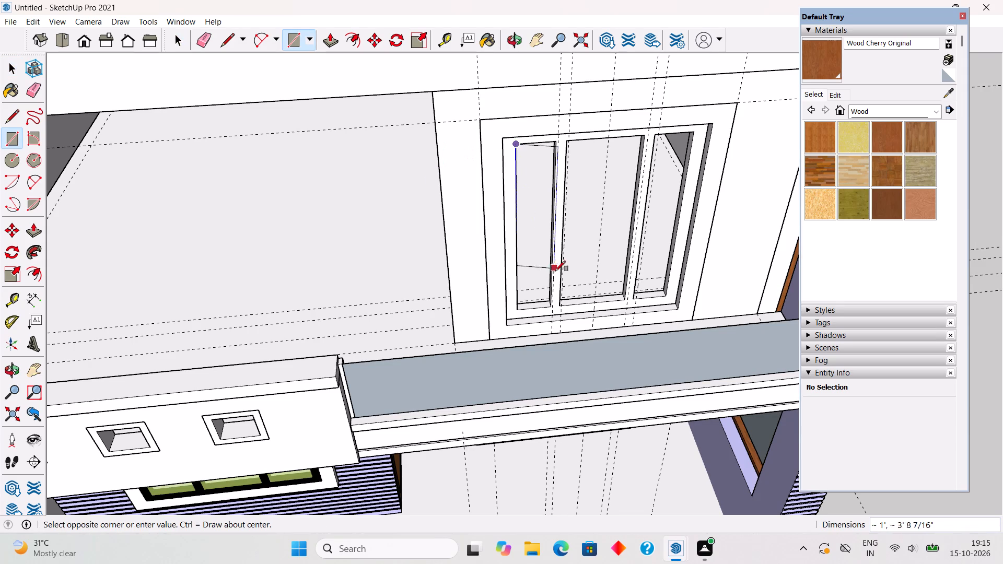
{"action": "left_click", "coordinate": [552, 307]}
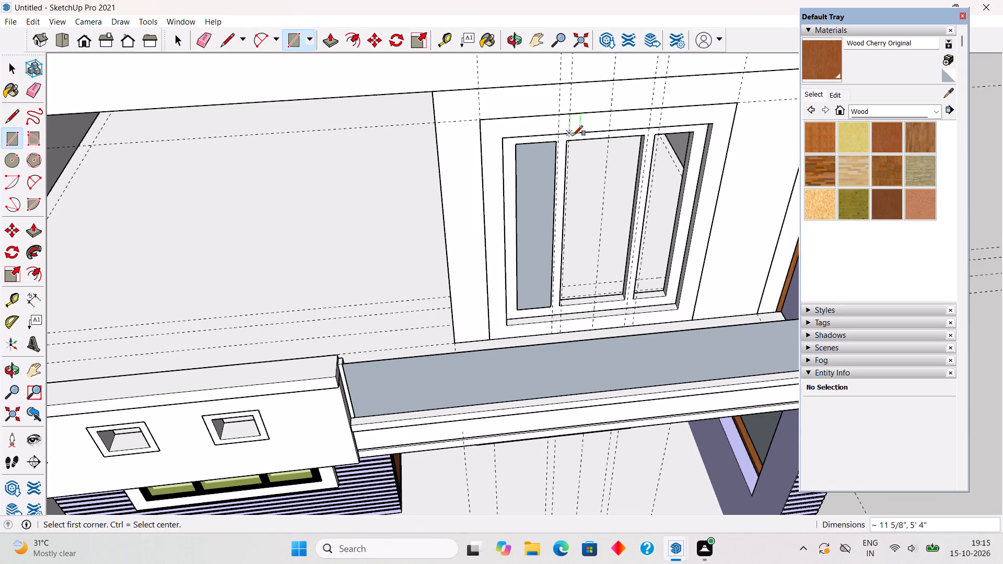
{"action": "left_click", "coordinate": [568, 143]}
{"action": "left_click", "coordinate": [623, 301]}
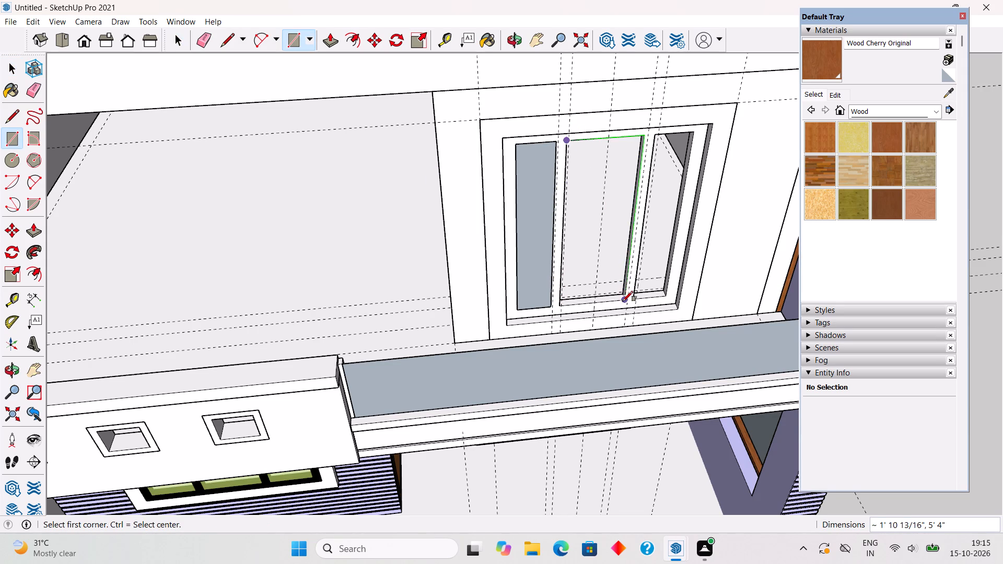
{"action": "left_click", "coordinate": [656, 139]}
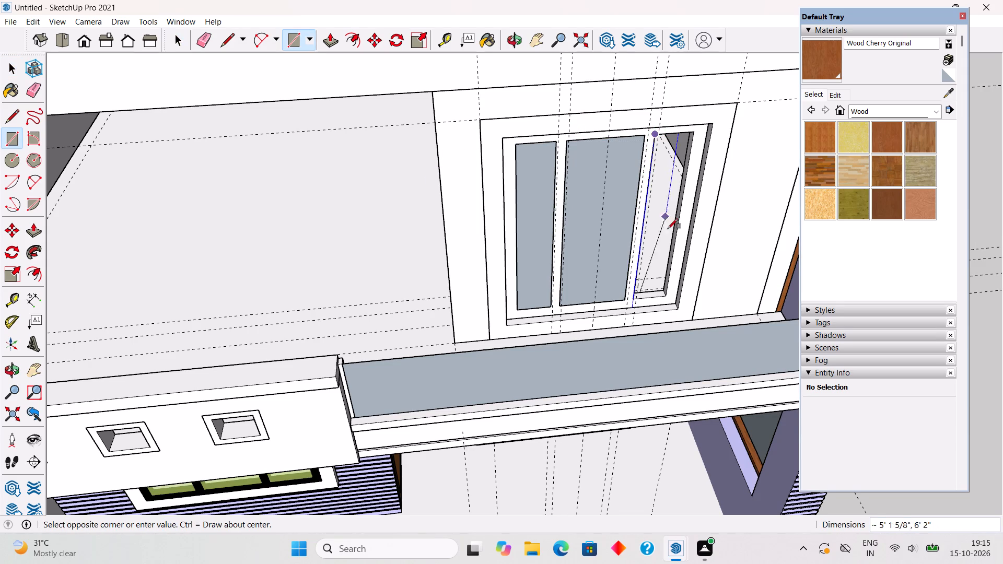
{"action": "left_click", "coordinate": [660, 295]}
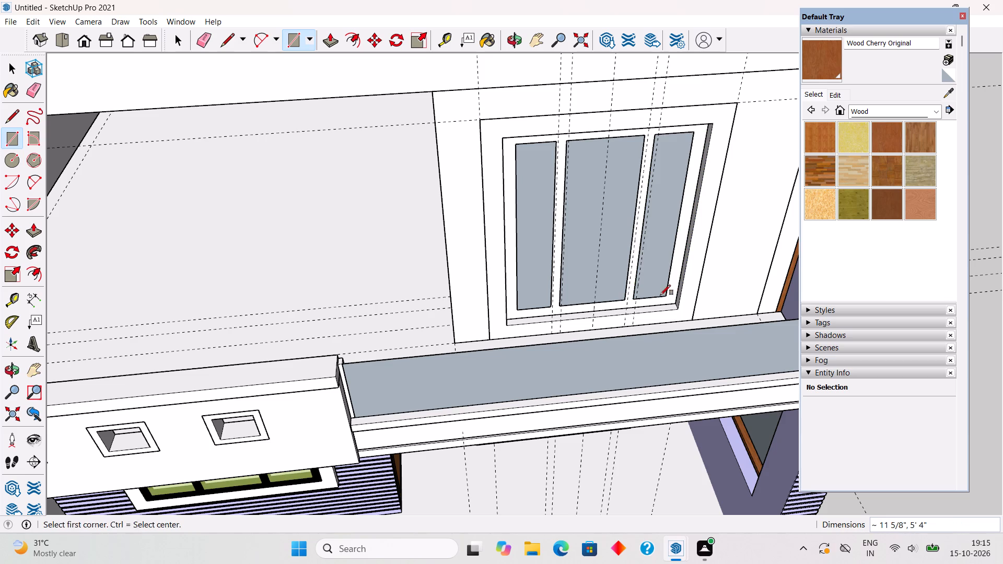
Make each of the three window panes, with its edges, a separate group.
{"action": "key", "text": "space"}
{"action": "triple_click", "coordinate": [658, 275]}
{"action": "right_click", "coordinate": [658, 275]}
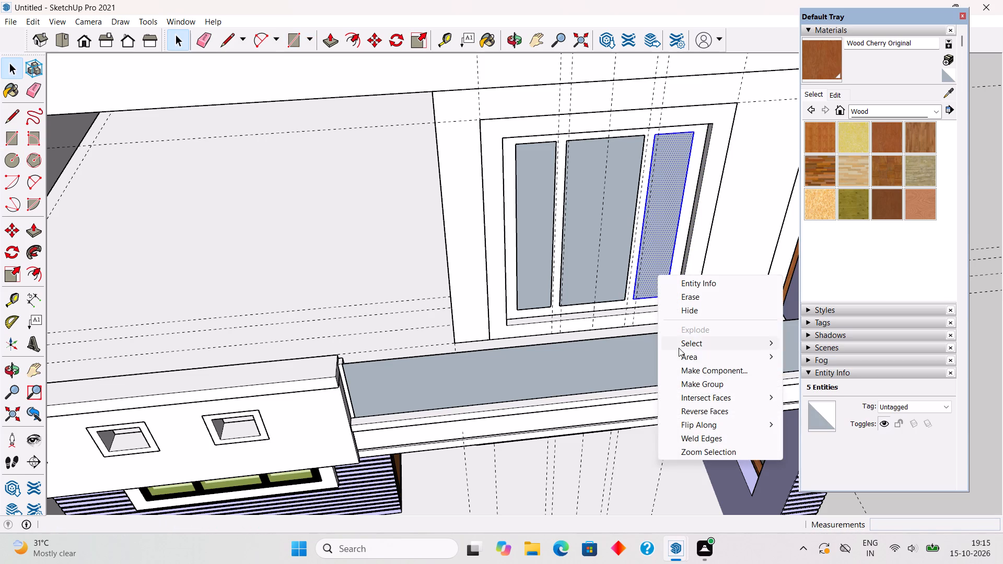
{"action": "left_click", "coordinate": [691, 382]}
{"action": "triple_click", "coordinate": [601, 275]}
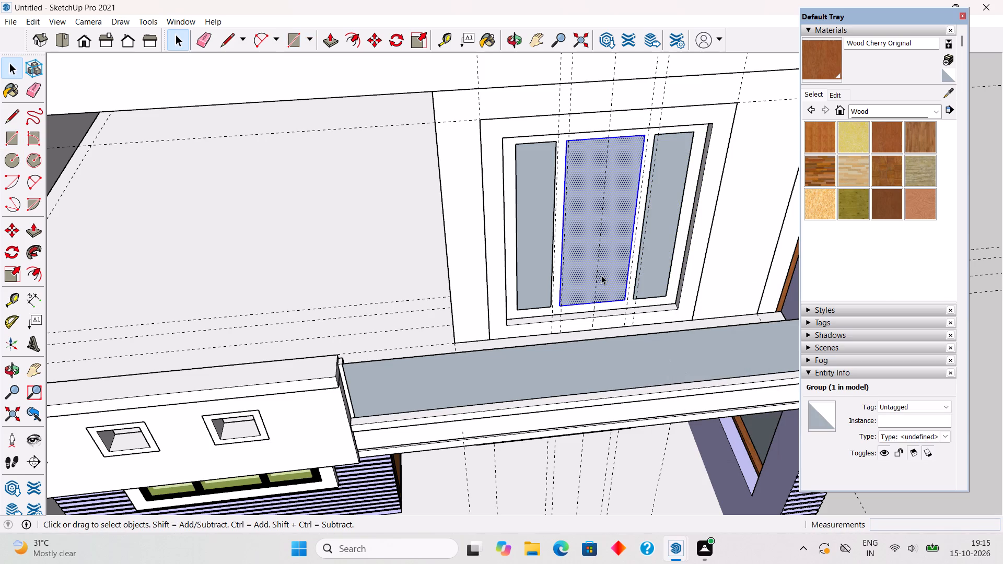
{"action": "right_click", "coordinate": [600, 273]}
{"action": "left_click", "coordinate": [639, 385]}
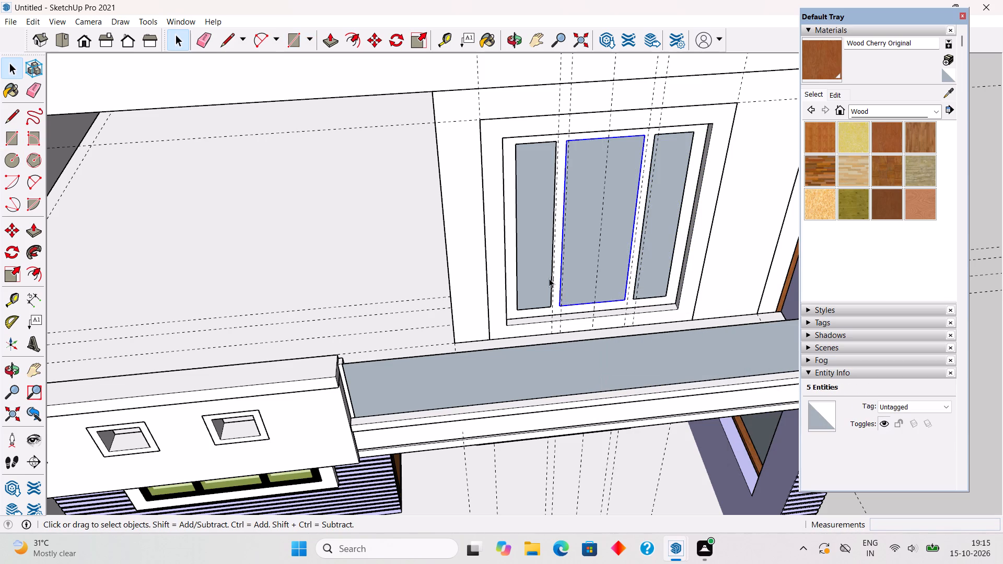
{"action": "triple_click", "coordinate": [548, 277]}
{"action": "right_click", "coordinate": [547, 277]}
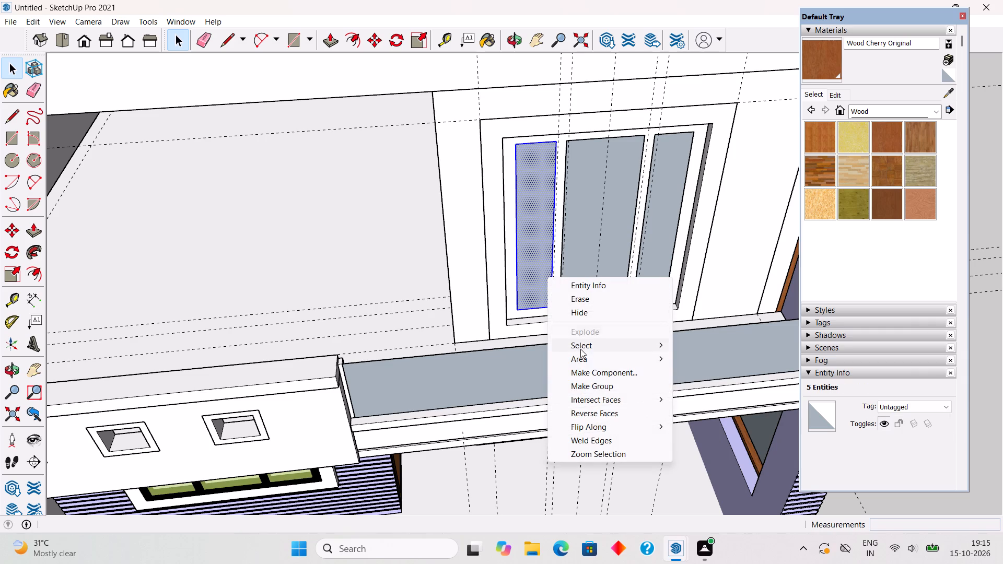
{"action": "left_click", "coordinate": [591, 381]}
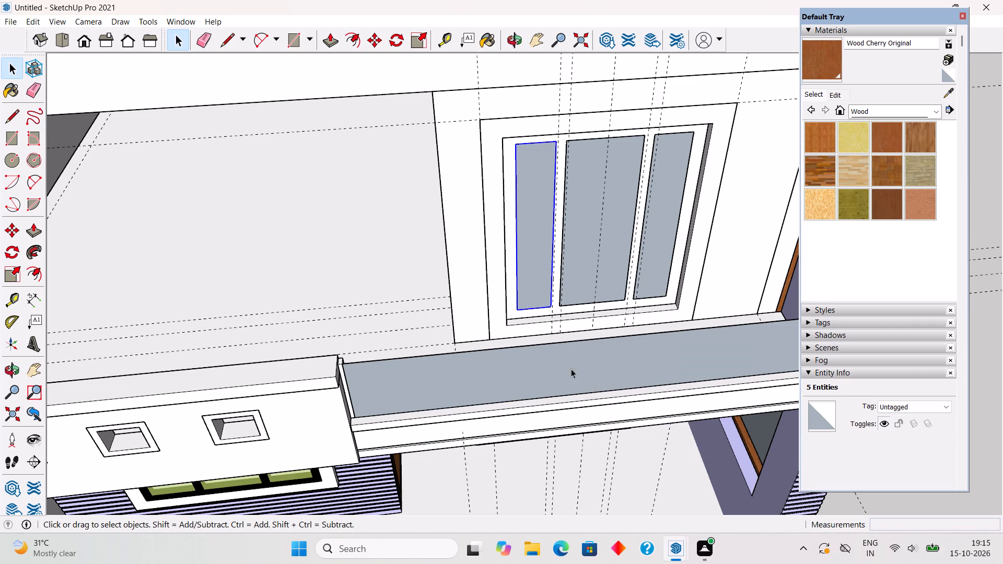
{"action": "scroll", "coordinate": [530, 361], "scroll_direction": "down", "scroll_amount": 5}
{"action": "scroll", "coordinate": [473, 327], "scroll_direction": "down", "scroll_amount": 6}
{"action": "left_click", "coordinate": [686, 271]}
Examine the house's front and side elevations together with the rooftop window.
{"action": "middle_click_drag", "start_coordinate": [662, 372], "coordinate": [592, 171]}
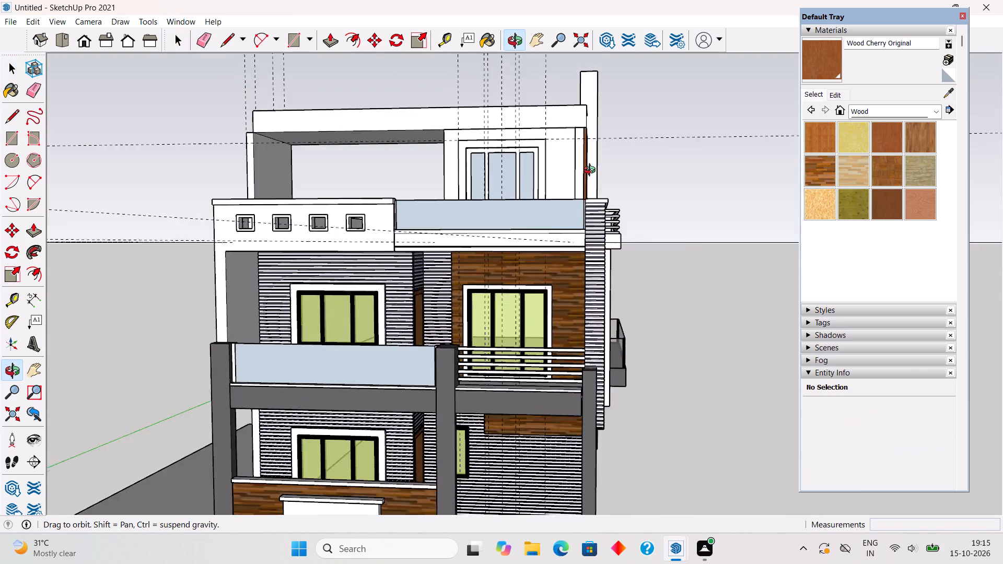
{"action": "middle_click_drag", "start_coordinate": [592, 171], "coordinate": [520, 202]}
{"action": "scroll", "coordinate": [520, 202], "scroll_direction": "down", "scroll_amount": 4}
{"action": "scroll", "coordinate": [570, 324], "scroll_direction": "up", "scroll_amount": 3}
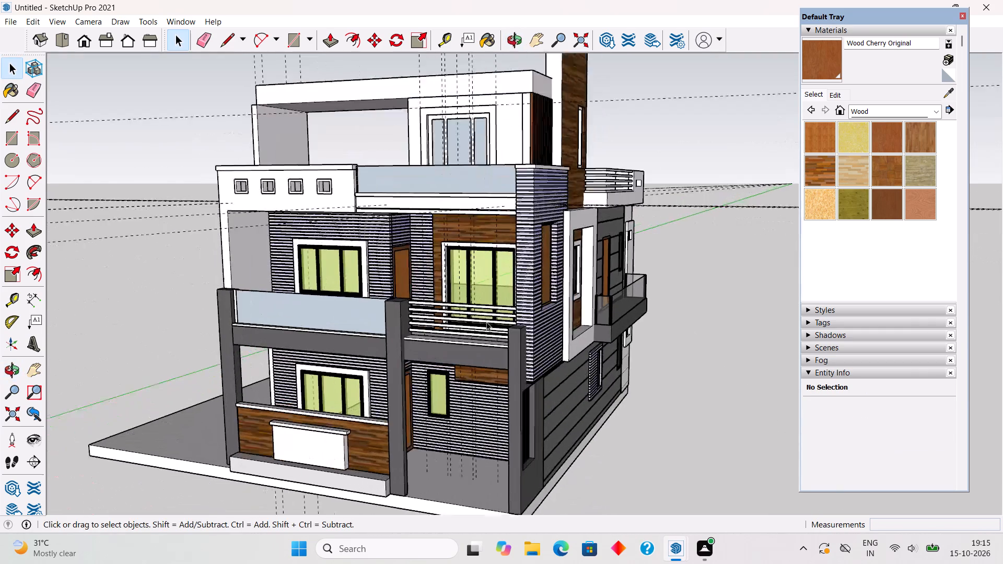
{"action": "scroll", "coordinate": [486, 322], "scroll_direction": "up", "scroll_amount": 1}
{"action": "middle_click_drag", "start_coordinate": [467, 320], "coordinate": [284, 345]}
{"action": "scroll", "coordinate": [284, 345], "scroll_direction": "down", "scroll_amount": 3}
{"action": "scroll", "coordinate": [294, 345], "scroll_direction": "up", "scroll_amount": 2}
{"action": "middle_click_drag", "start_coordinate": [297, 345], "coordinate": [629, 413]}
{"action": "scroll", "coordinate": [598, 233], "scroll_direction": "up", "scroll_amount": 4}
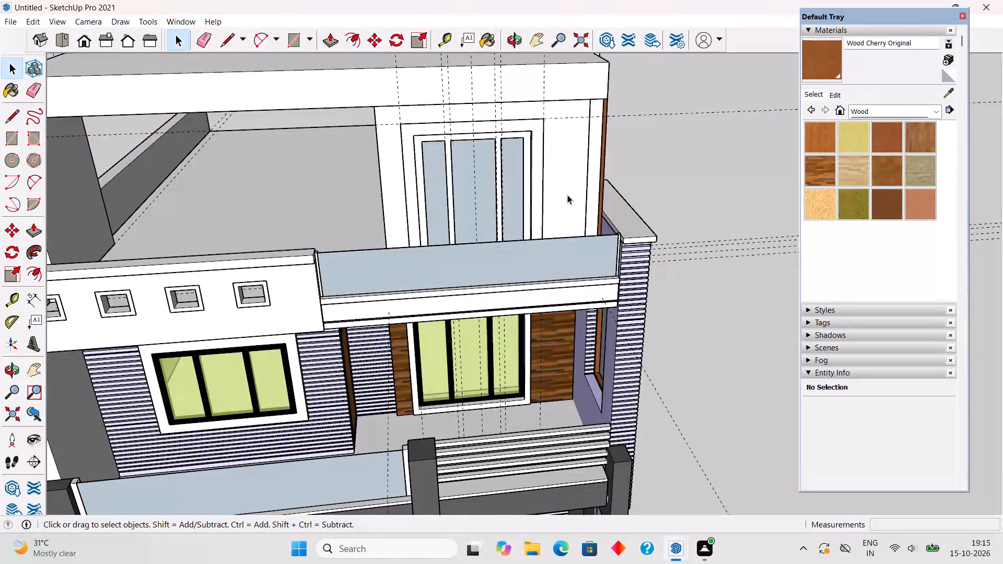
Isolate the rooftop wall around the new window by inverting its selection and hiding everything else.
{"action": "left_click", "coordinate": [568, 195]}
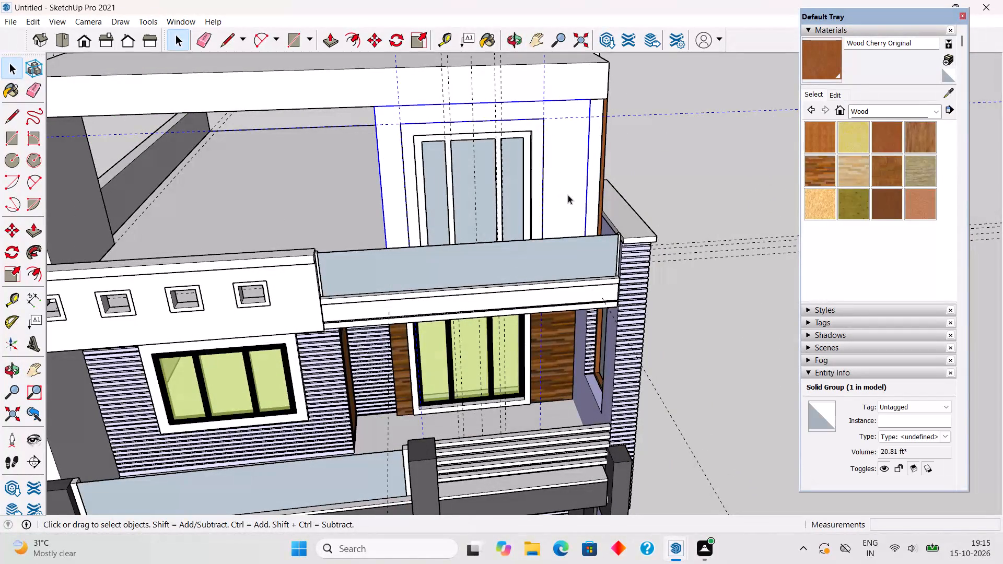
{"action": "right_click", "coordinate": [568, 195]}
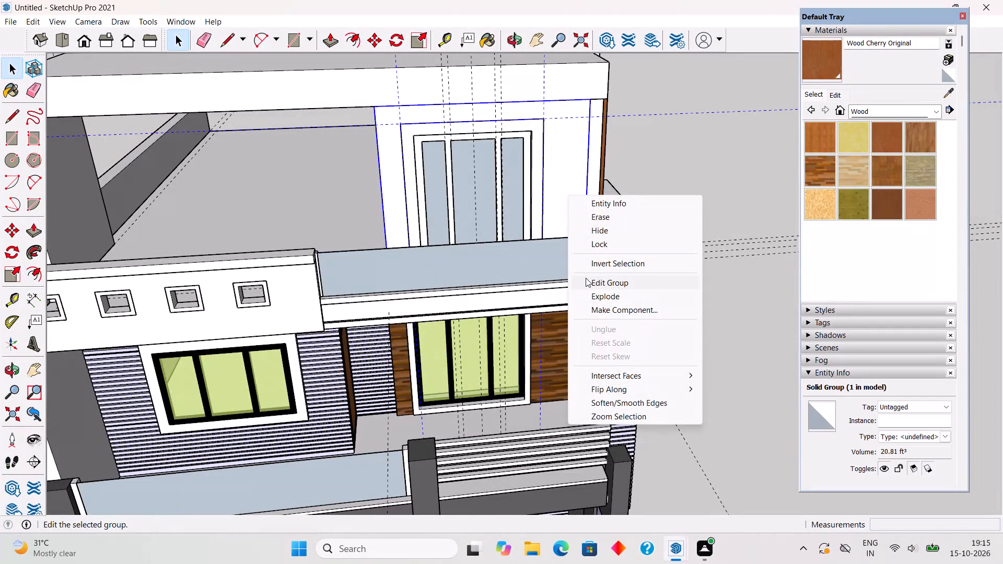
{"action": "left_click", "coordinate": [588, 266]}
{"action": "right_click", "coordinate": [588, 266]}
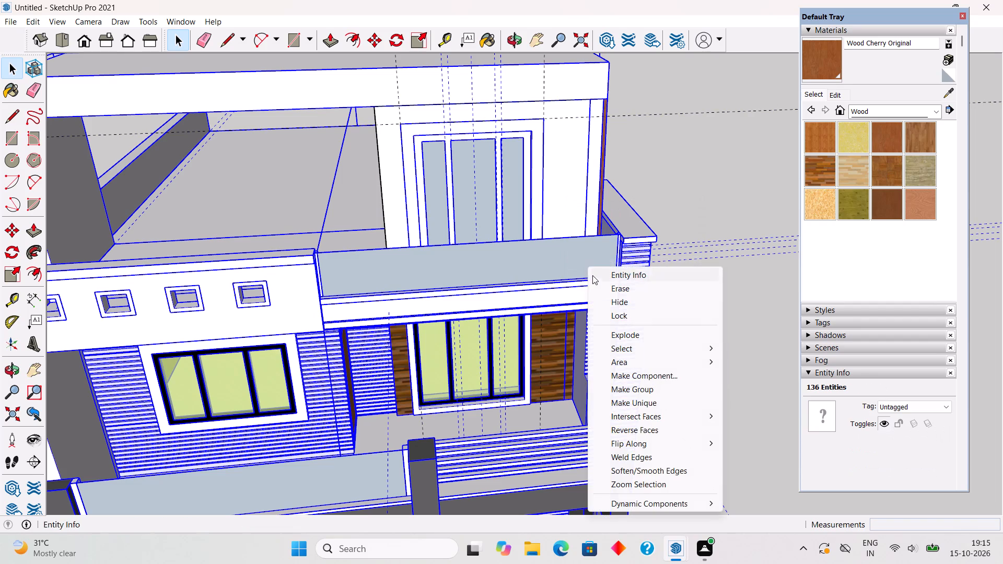
{"action": "left_click", "coordinate": [603, 301]}
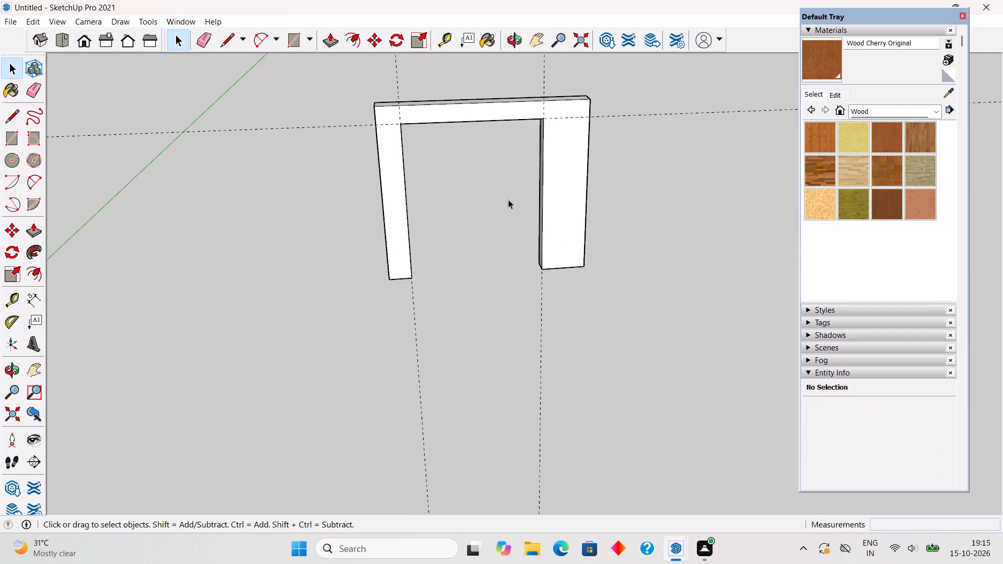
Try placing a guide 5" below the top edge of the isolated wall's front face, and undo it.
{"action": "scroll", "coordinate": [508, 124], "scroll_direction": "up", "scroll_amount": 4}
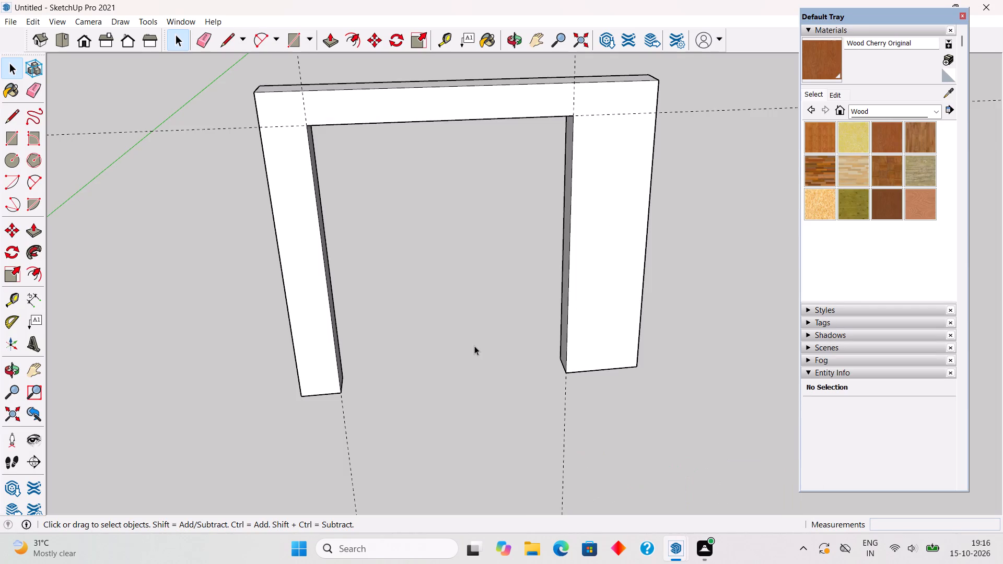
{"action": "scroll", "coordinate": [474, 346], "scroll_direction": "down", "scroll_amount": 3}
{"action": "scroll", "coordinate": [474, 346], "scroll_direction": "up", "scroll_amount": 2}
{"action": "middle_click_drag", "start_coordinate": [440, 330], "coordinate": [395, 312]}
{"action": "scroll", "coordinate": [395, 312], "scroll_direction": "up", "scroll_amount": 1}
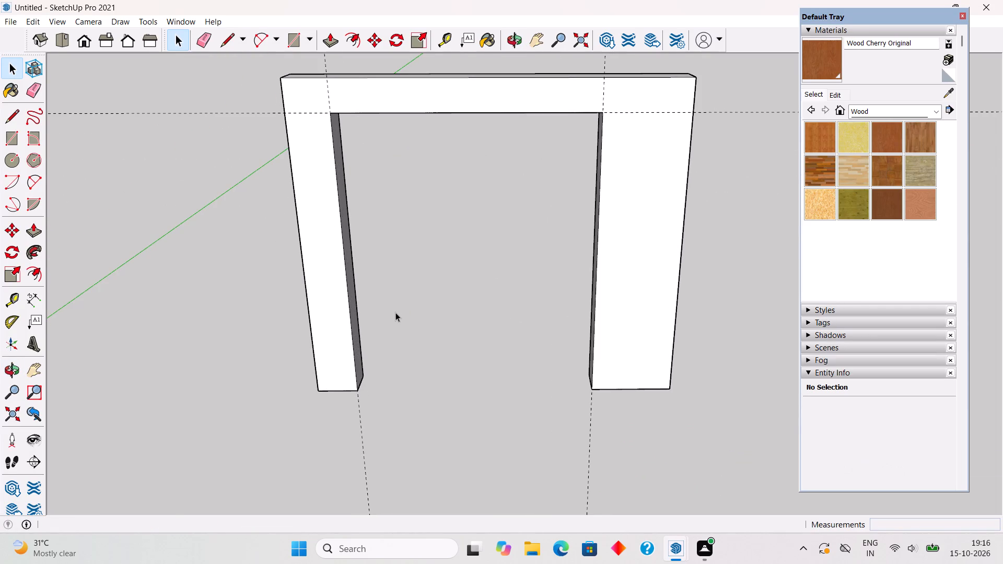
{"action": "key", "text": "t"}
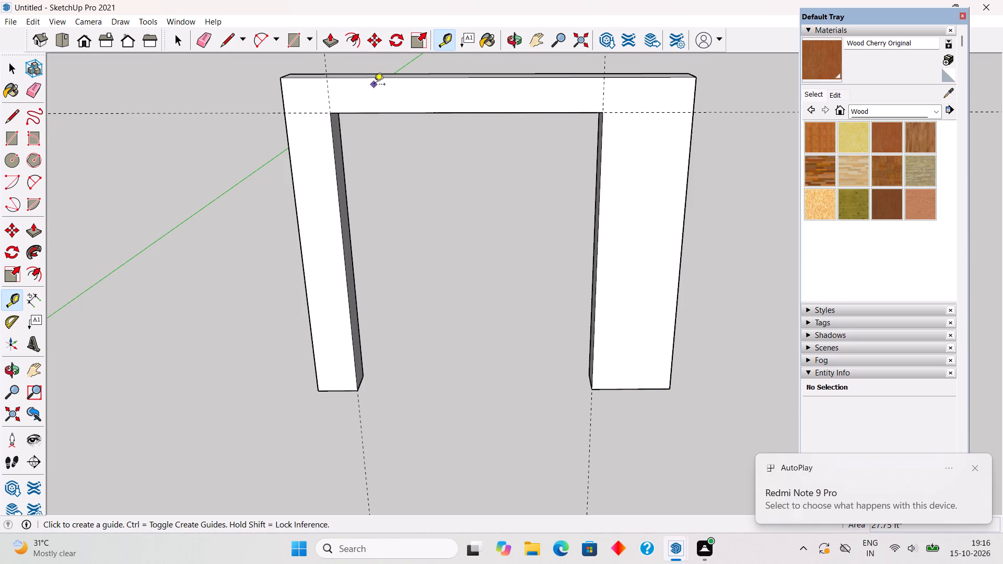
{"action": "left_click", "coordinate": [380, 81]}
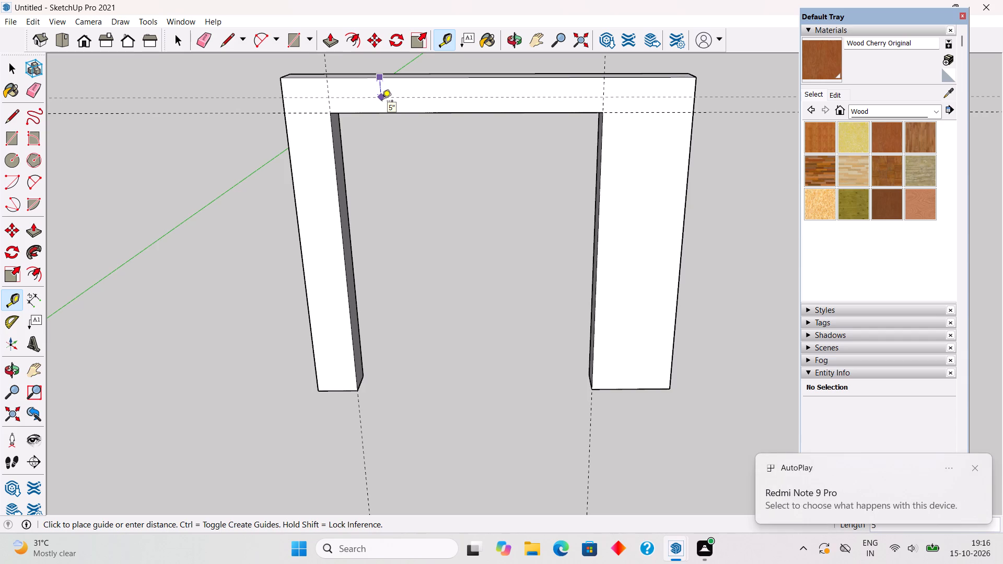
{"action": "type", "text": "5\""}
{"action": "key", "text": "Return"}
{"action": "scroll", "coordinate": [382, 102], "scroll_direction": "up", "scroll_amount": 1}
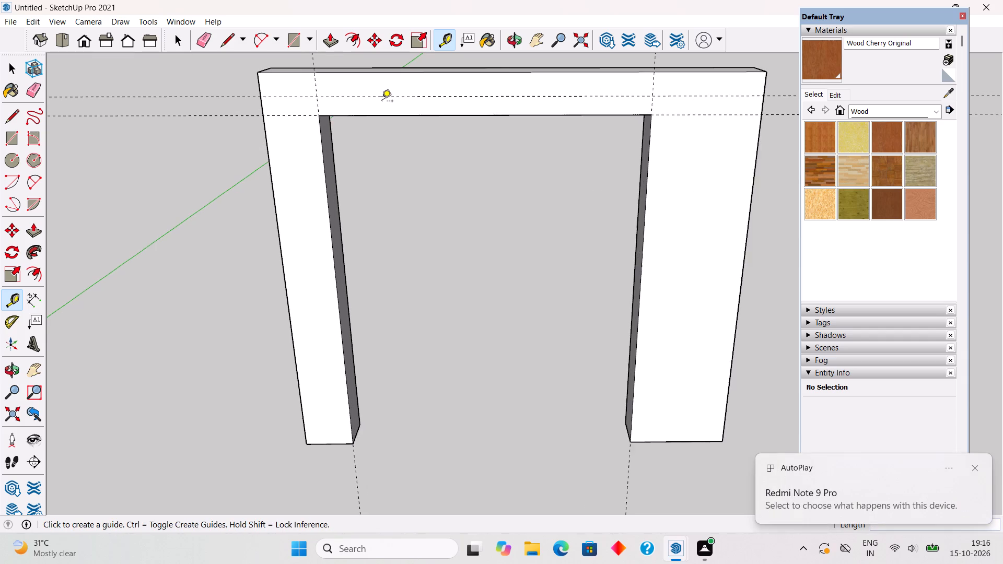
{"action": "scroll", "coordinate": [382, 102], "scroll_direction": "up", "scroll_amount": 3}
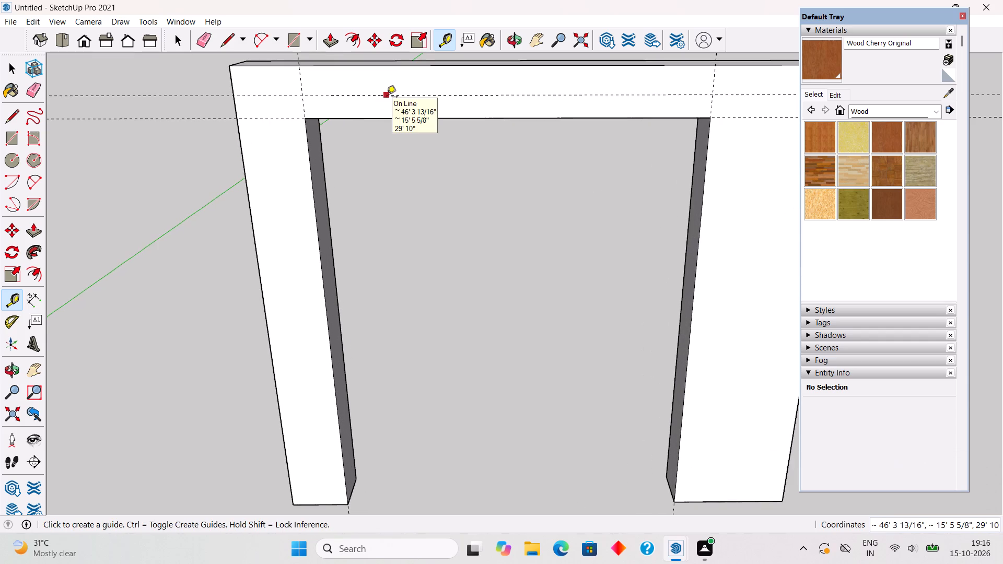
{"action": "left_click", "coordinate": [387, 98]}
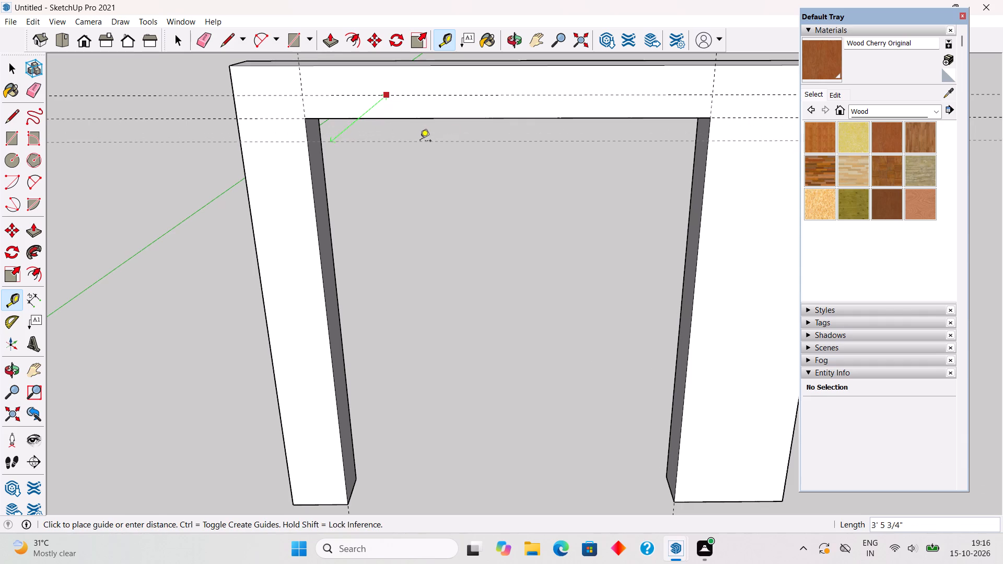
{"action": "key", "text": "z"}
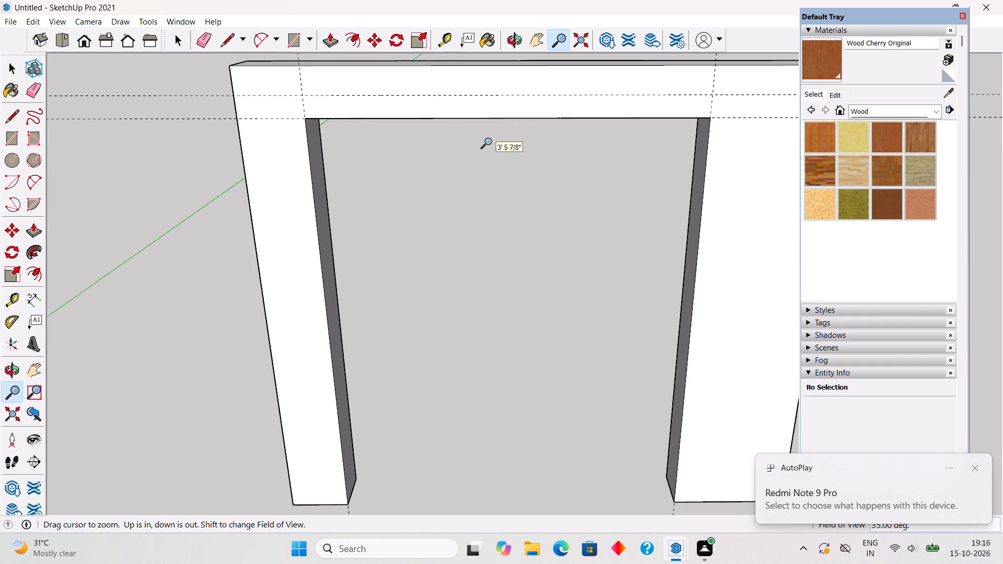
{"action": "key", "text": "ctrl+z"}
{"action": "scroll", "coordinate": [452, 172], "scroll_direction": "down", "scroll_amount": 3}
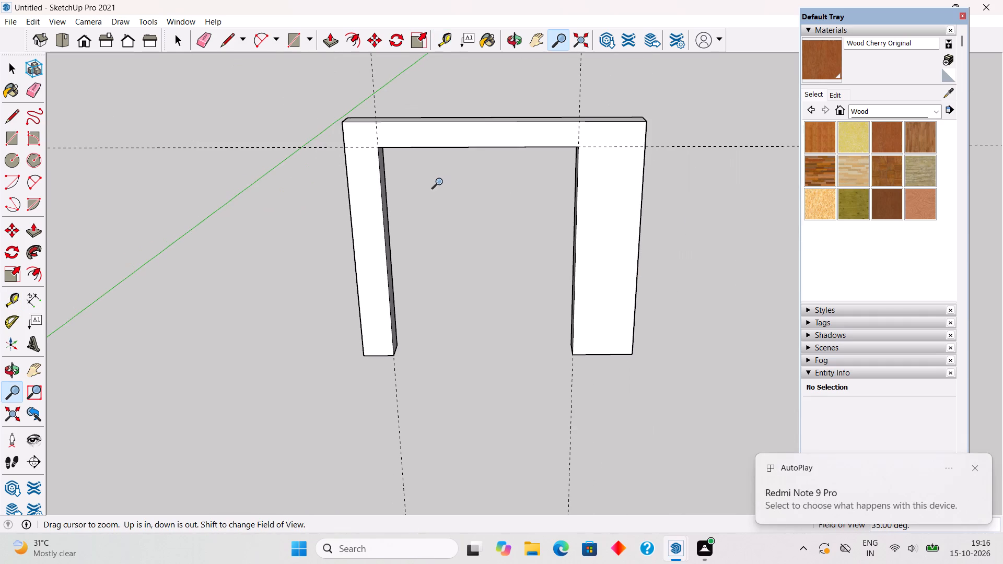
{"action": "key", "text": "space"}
Place a guide 2" below the wall's top front edge and another guide 5" below that one.
{"action": "scroll", "coordinate": [499, 90], "scroll_direction": "up", "scroll_amount": 3}
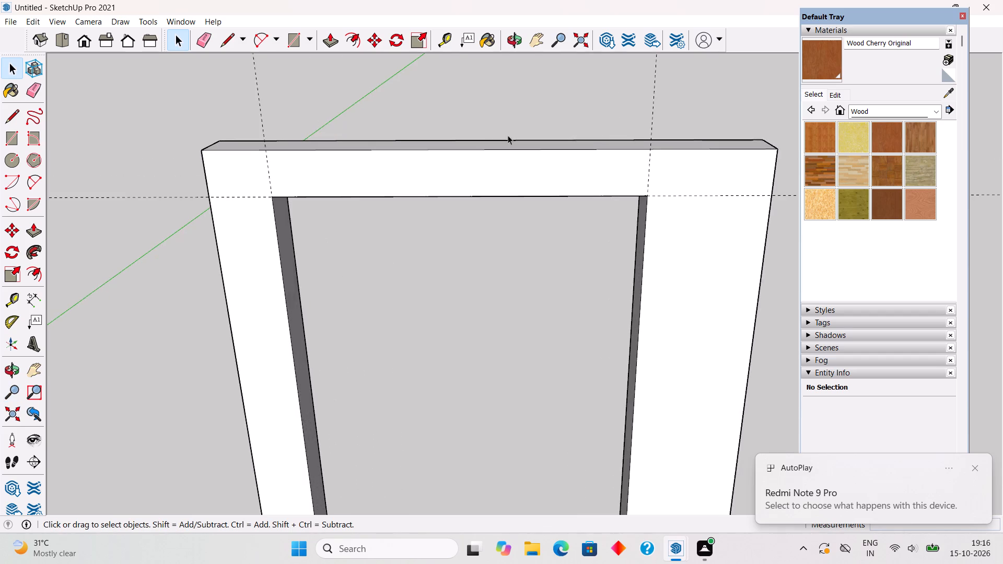
{"action": "middle_click_drag", "start_coordinate": [507, 138], "coordinate": [518, 88]}
{"action": "key", "text": "t"}
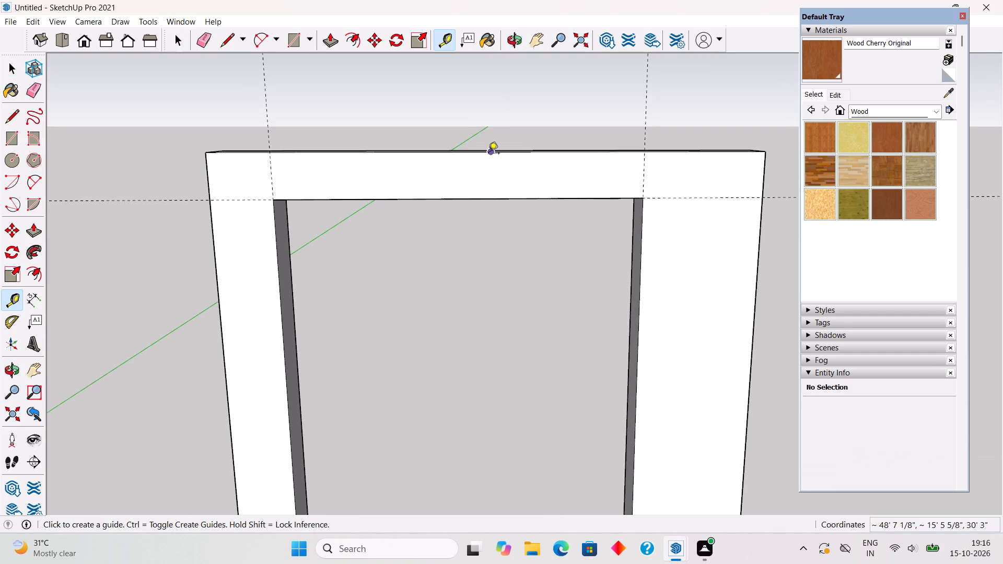
{"action": "left_click", "coordinate": [475, 149]}
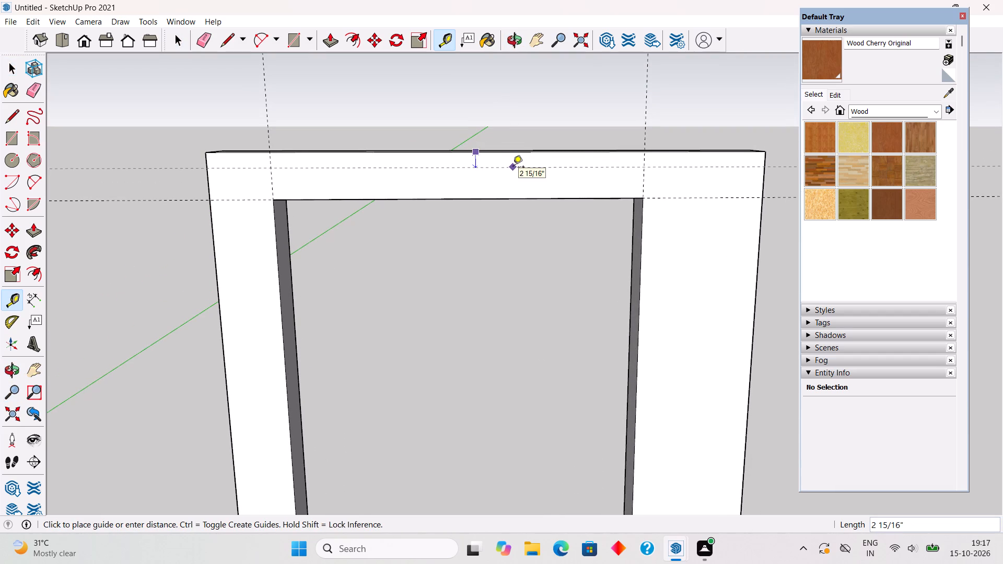
{"action": "type", "text": "2\""}
{"action": "key", "text": "Return"}
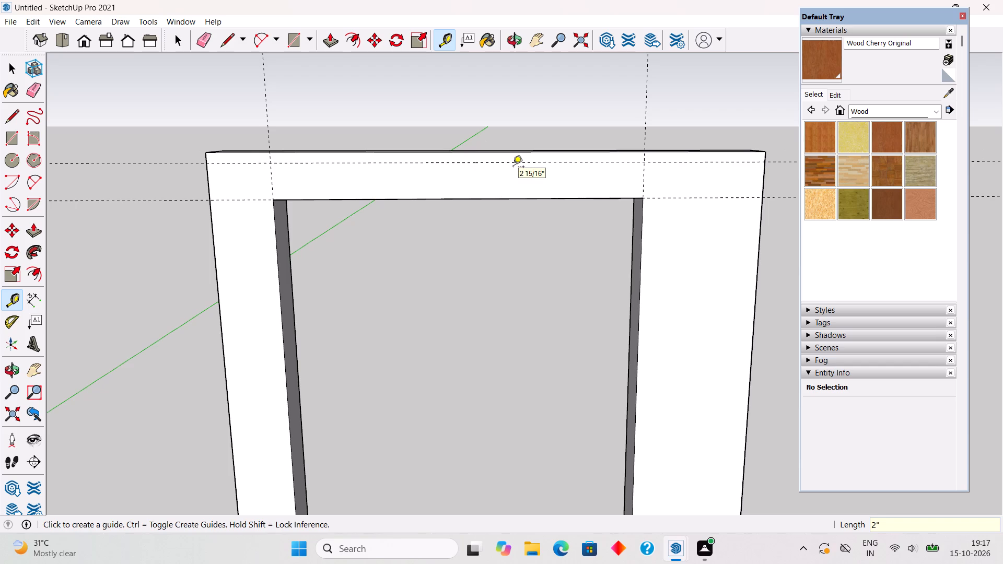
{"action": "left_click", "coordinate": [519, 165]}
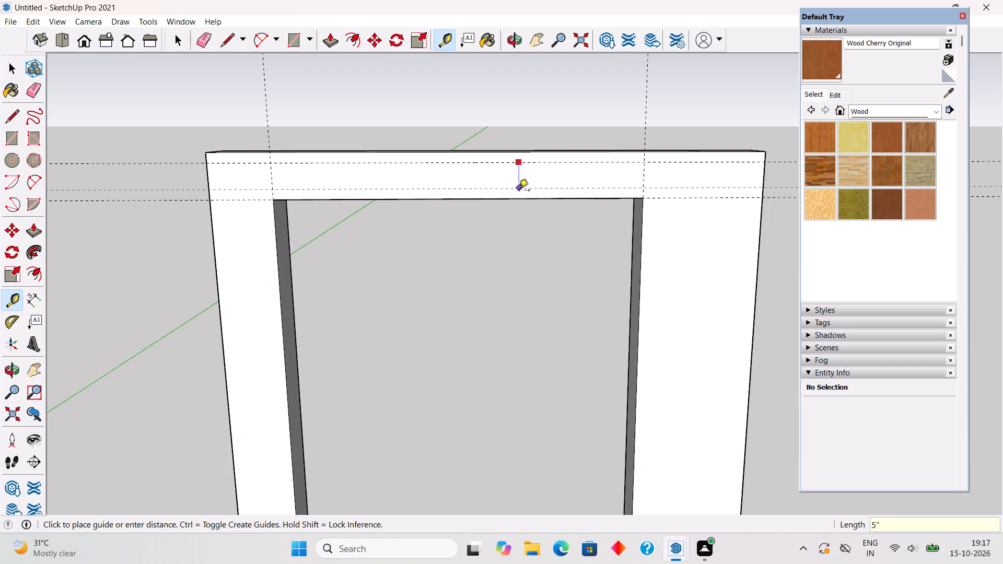
{"action": "type", "text": "5\""}
{"action": "key", "text": "Return"}
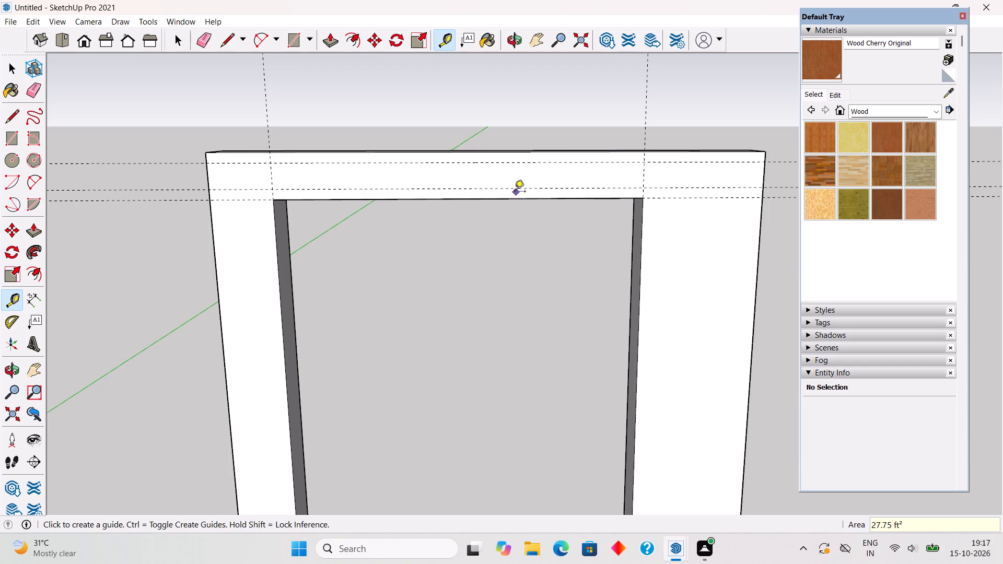
Open the wall for editing and draw a 5" high rectangle across its front face between the two guides near the top.
{"action": "key", "text": "r"}
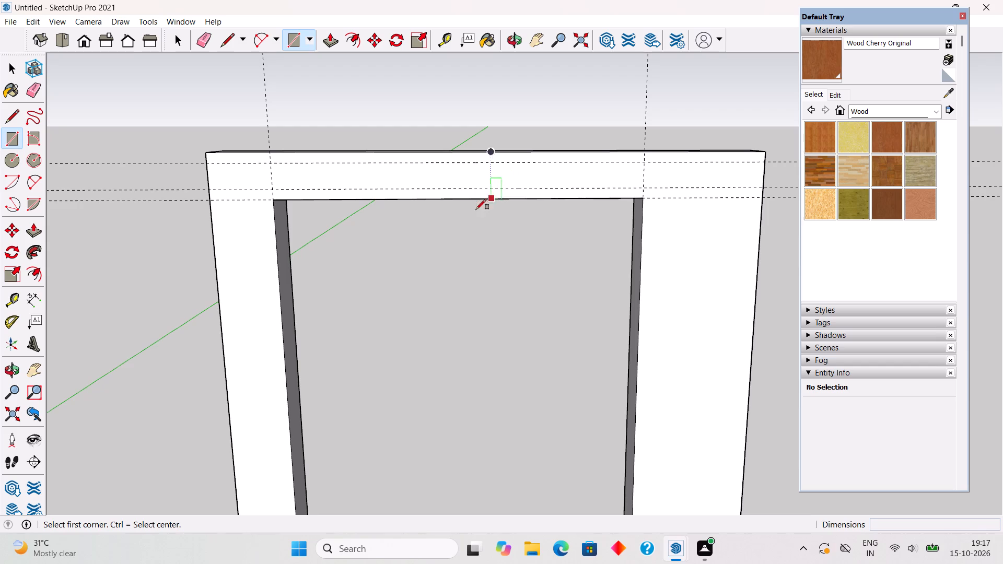
{"action": "key", "text": "space"}
{"action": "double_click", "coordinate": [251, 331]}
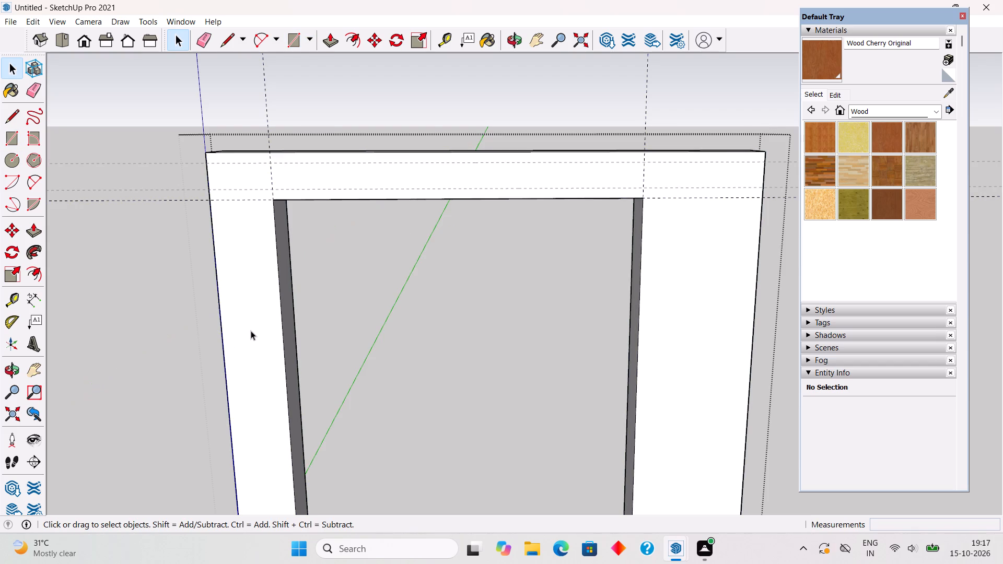
{"action": "left_click", "coordinate": [251, 331]}
{"action": "key", "text": "r"}
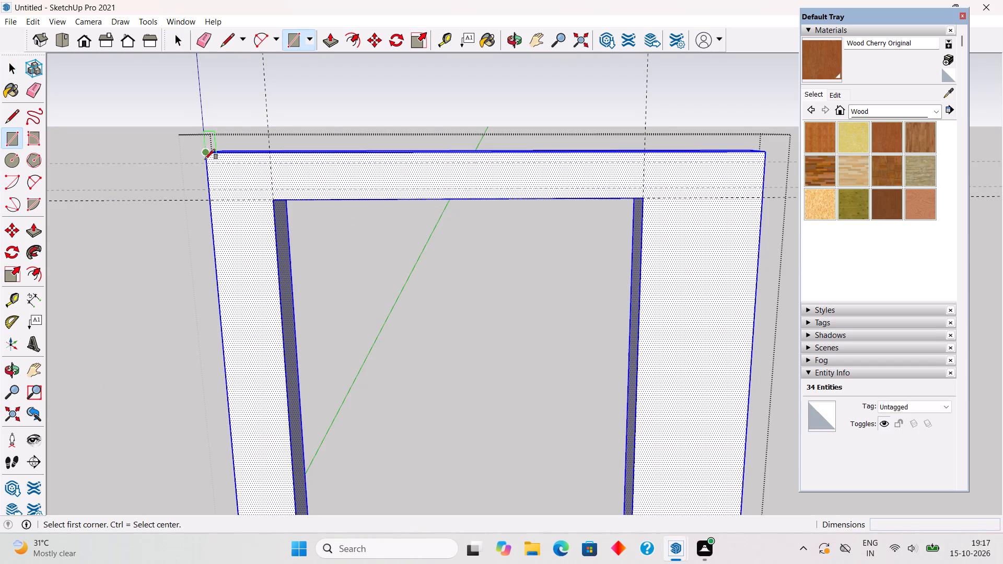
{"action": "left_click", "coordinate": [206, 167]}
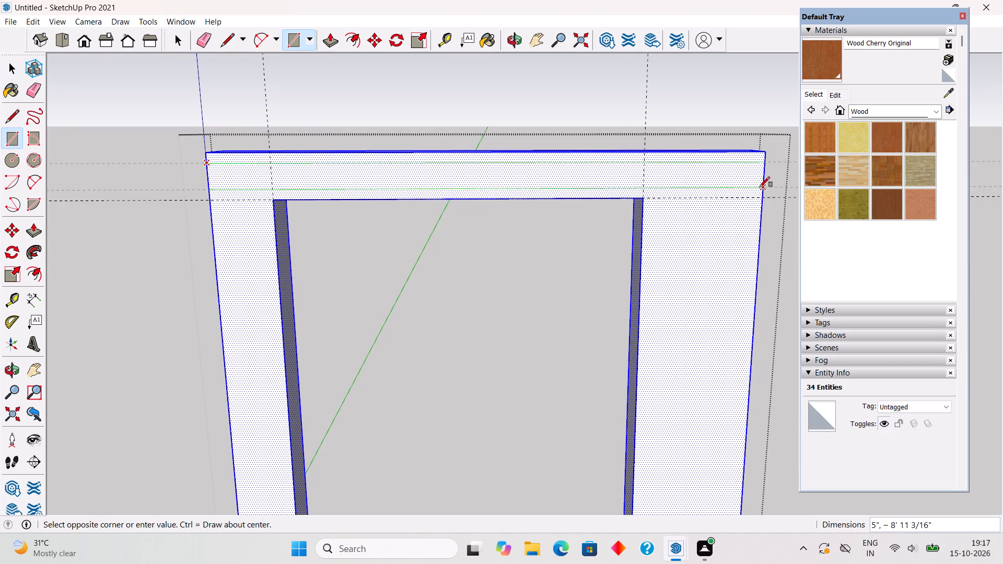
{"action": "left_click", "coordinate": [760, 187]}
Pull the 5" strip across the wall's top out by 0.5" with Push/Pull.
{"action": "key", "text": "p"}
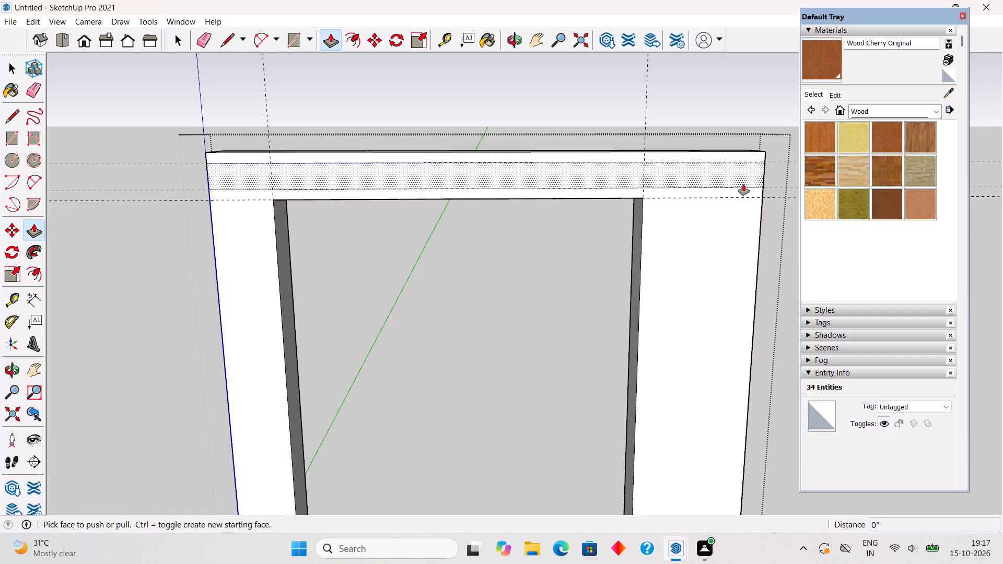
{"action": "left_click", "coordinate": [743, 183]}
{"action": "type", "text": ".5\""}
{"action": "key", "text": "Return"}
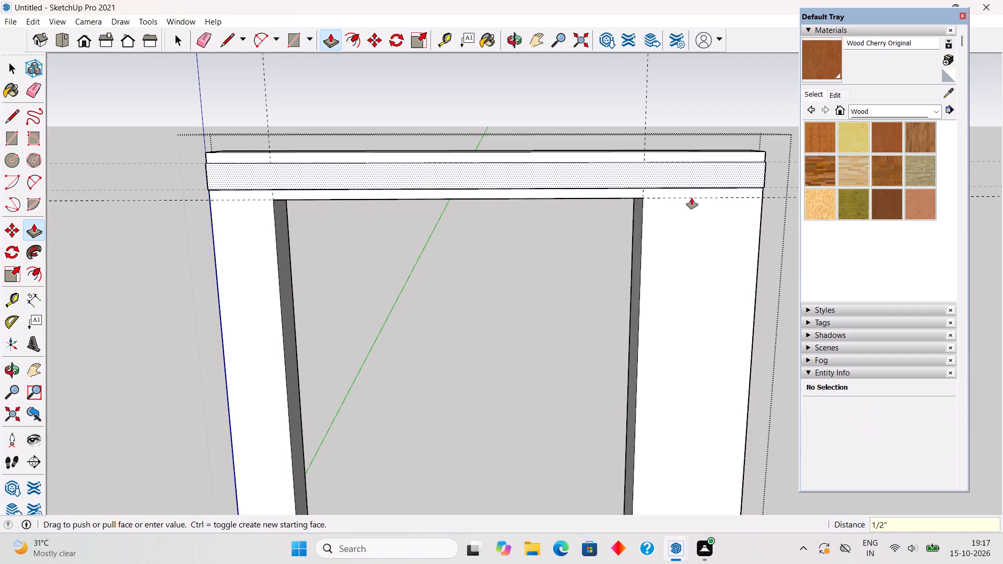
{"action": "scroll", "coordinate": [689, 202], "scroll_direction": "down", "scroll_amount": 4}
{"action": "middle_click_drag", "start_coordinate": [598, 281], "coordinate": [930, 370]}
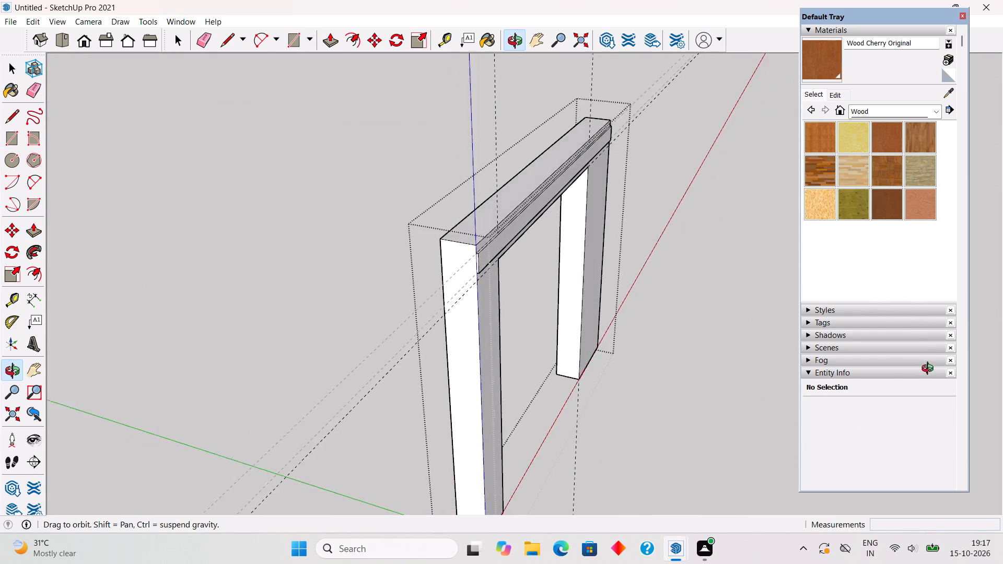
{"action": "middle_click_drag", "start_coordinate": [930, 370], "coordinate": [600, 245]}
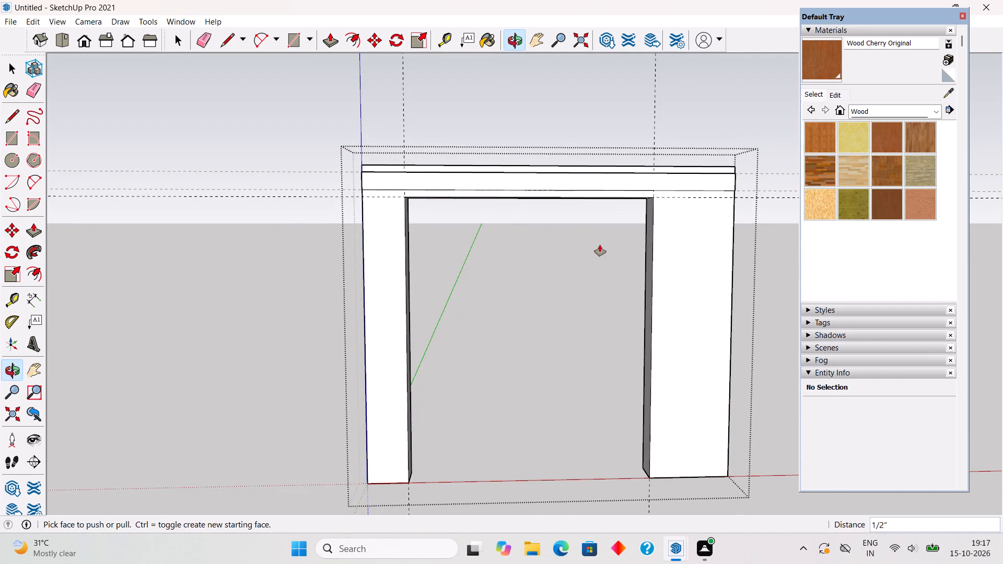
{"action": "key", "text": "space"}
Place a guide 3" below the raised band's lower edge and another guide 5" below that one.
{"action": "scroll", "coordinate": [360, 187], "scroll_direction": "up", "scroll_amount": 4}
{"action": "scroll", "coordinate": [432, 196], "scroll_direction": "up", "scroll_amount": 3}
{"action": "middle_click_drag", "start_coordinate": [433, 182], "coordinate": [444, 155]}
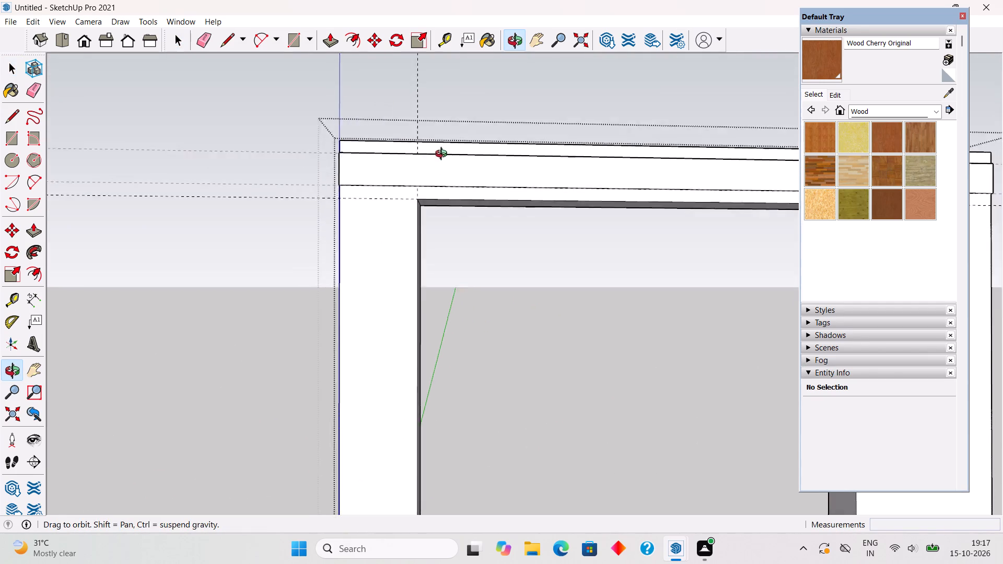
{"action": "middle_click_drag", "start_coordinate": [444, 155], "coordinate": [466, 133]}
{"action": "scroll", "coordinate": [365, 187], "scroll_direction": "up", "scroll_amount": 5}
{"action": "middle_click_drag", "start_coordinate": [410, 188], "coordinate": [442, 92]}
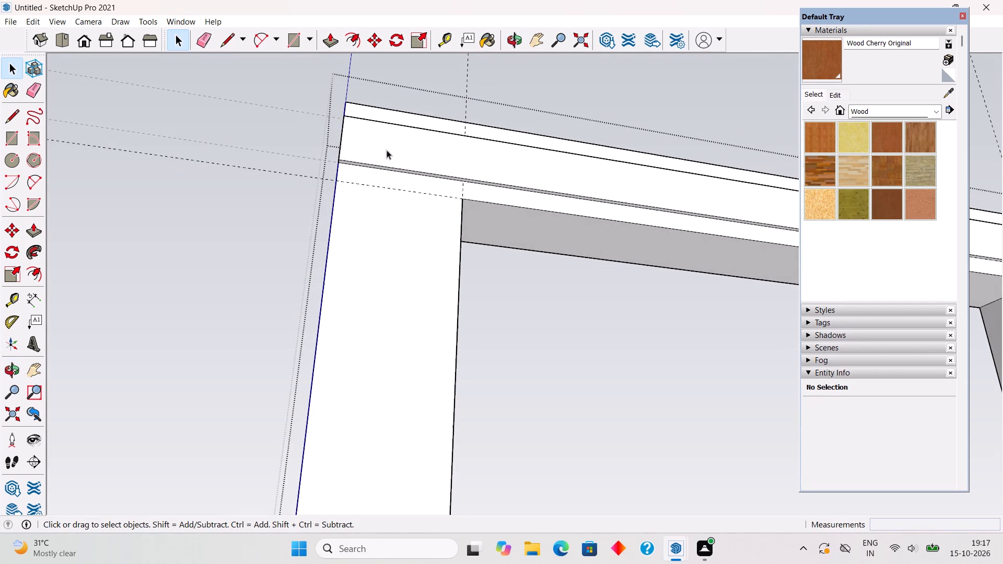
{"action": "key", "text": "t"}
{"action": "scroll", "coordinate": [390, 182], "scroll_direction": "up", "scroll_amount": 7}
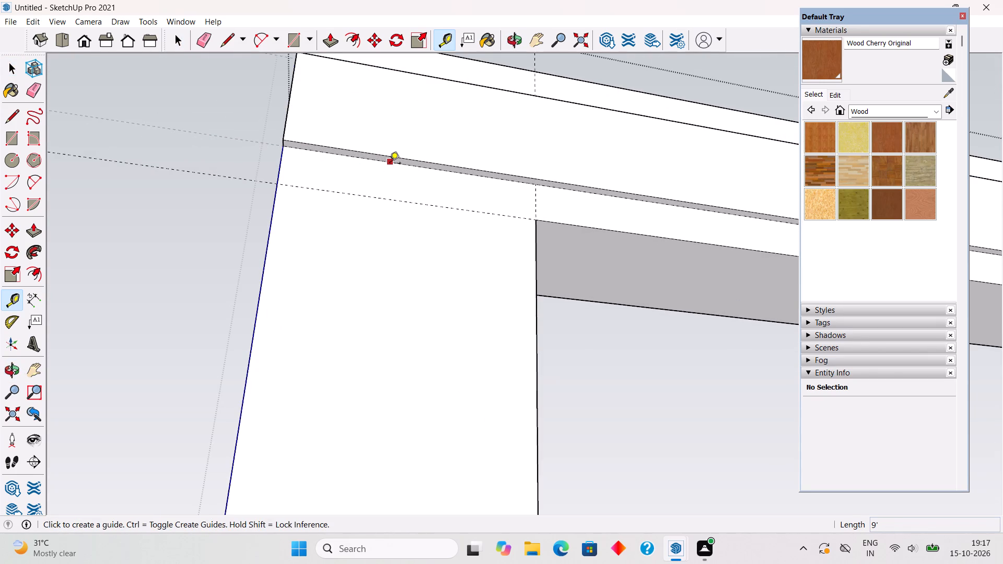
{"action": "left_click", "coordinate": [390, 164]}
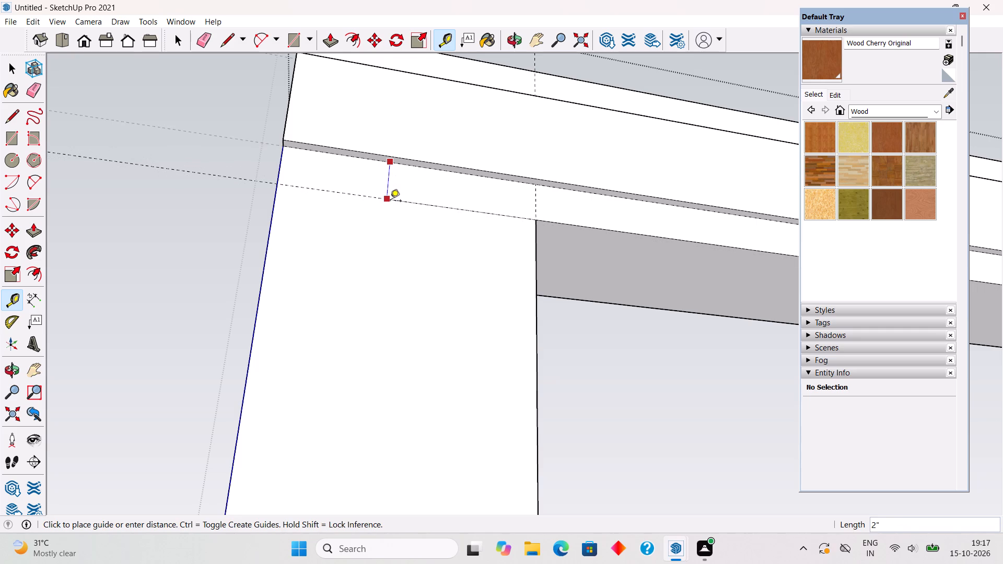
{"action": "scroll", "coordinate": [390, 202], "scroll_direction": "down", "scroll_amount": 8}
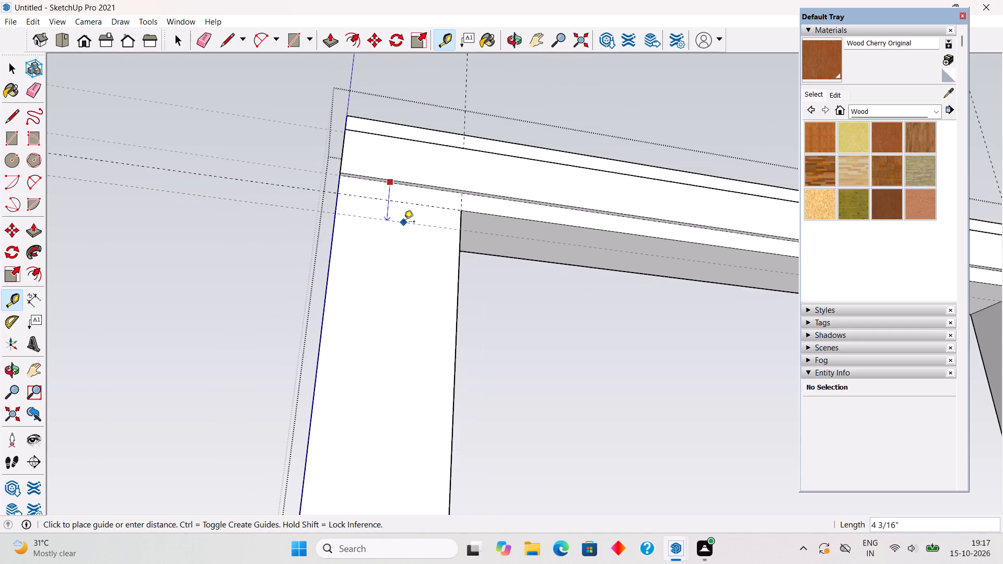
{"action": "type", "text": "3\""}
{"action": "key", "text": "Return"}
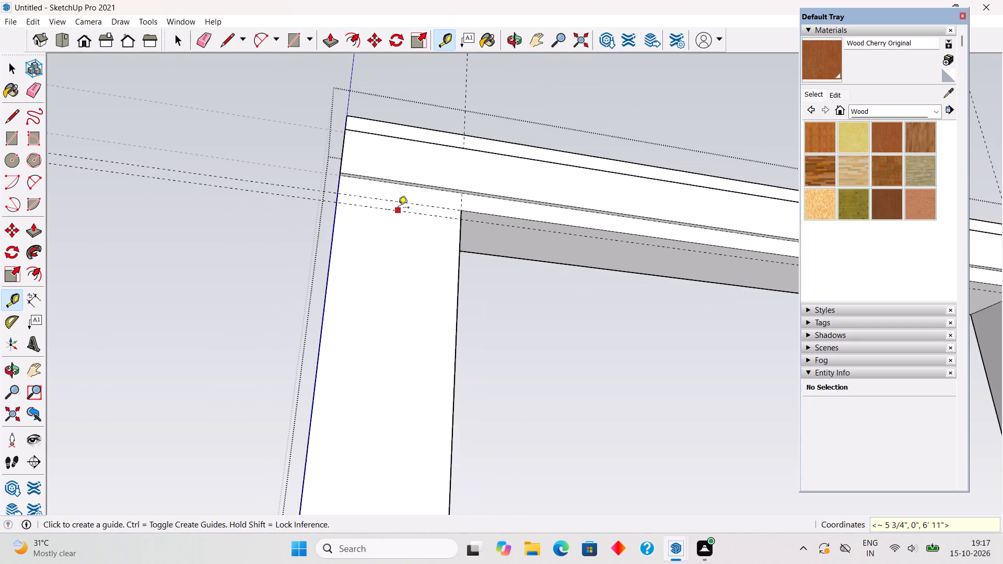
{"action": "left_click", "coordinate": [398, 208]}
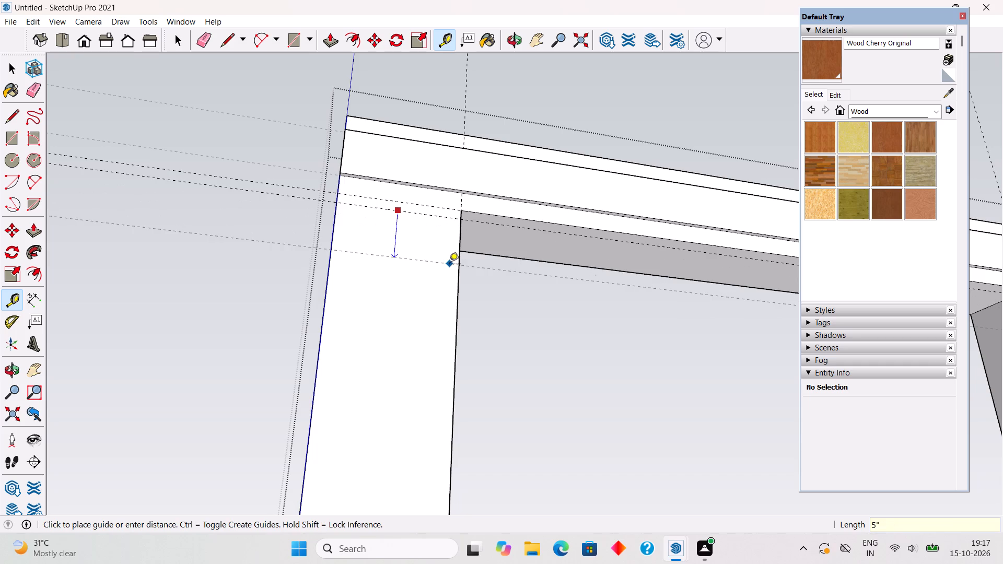
{"action": "type", "text": "5\""}
{"action": "key", "text": "Return"}
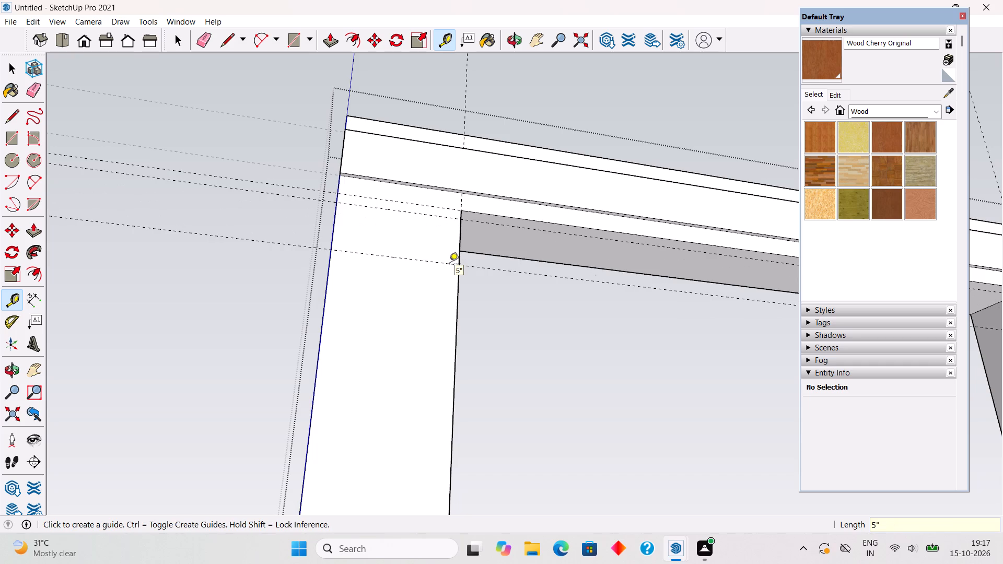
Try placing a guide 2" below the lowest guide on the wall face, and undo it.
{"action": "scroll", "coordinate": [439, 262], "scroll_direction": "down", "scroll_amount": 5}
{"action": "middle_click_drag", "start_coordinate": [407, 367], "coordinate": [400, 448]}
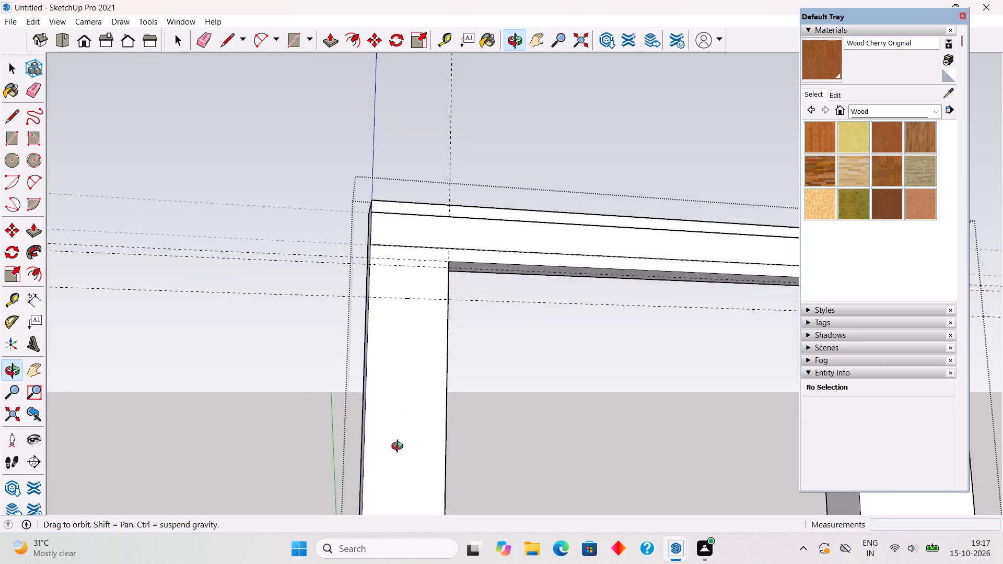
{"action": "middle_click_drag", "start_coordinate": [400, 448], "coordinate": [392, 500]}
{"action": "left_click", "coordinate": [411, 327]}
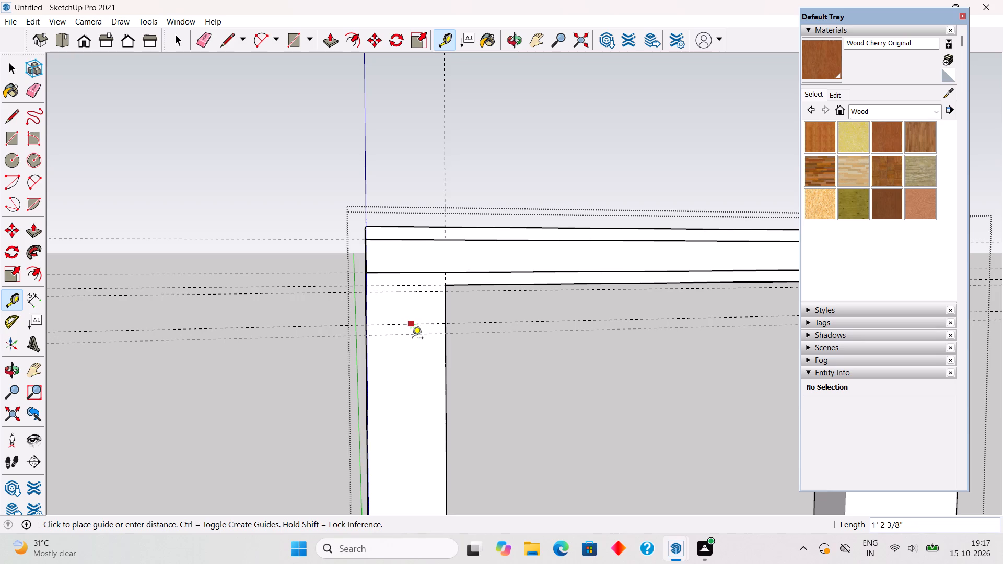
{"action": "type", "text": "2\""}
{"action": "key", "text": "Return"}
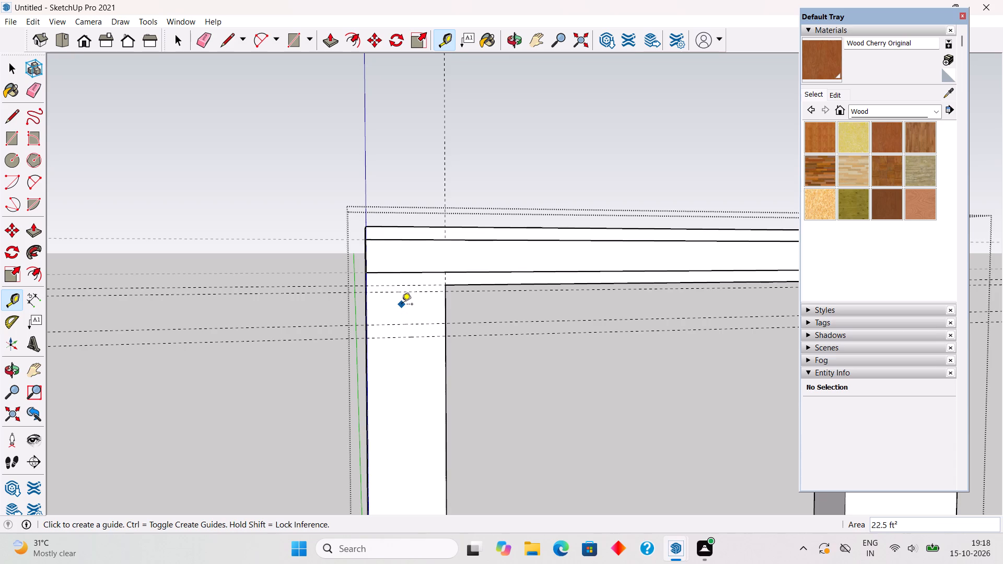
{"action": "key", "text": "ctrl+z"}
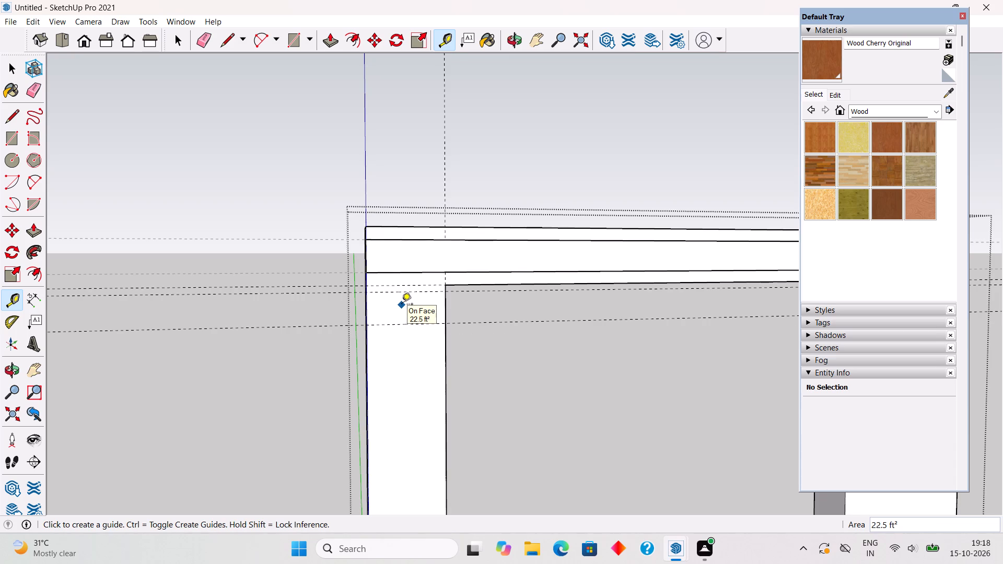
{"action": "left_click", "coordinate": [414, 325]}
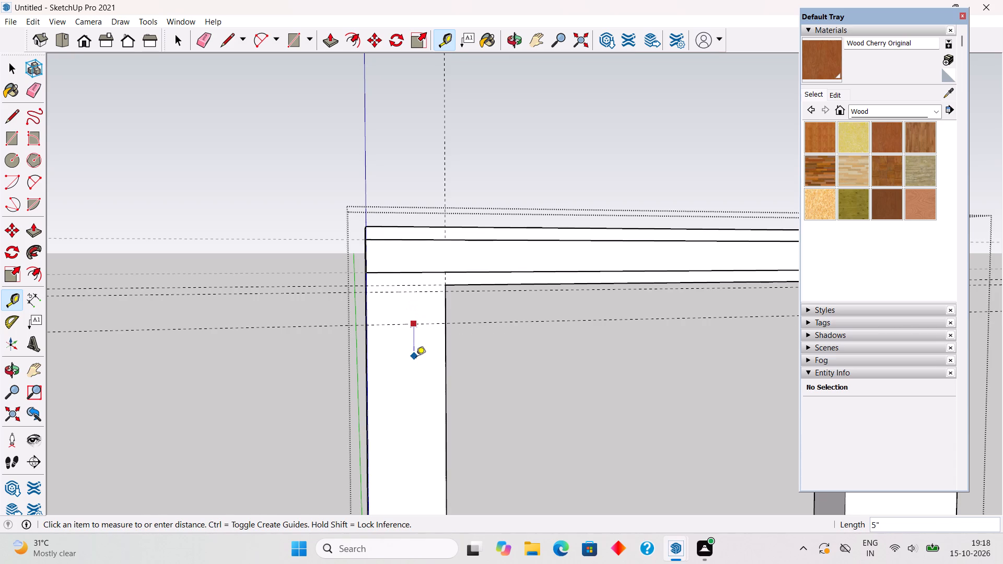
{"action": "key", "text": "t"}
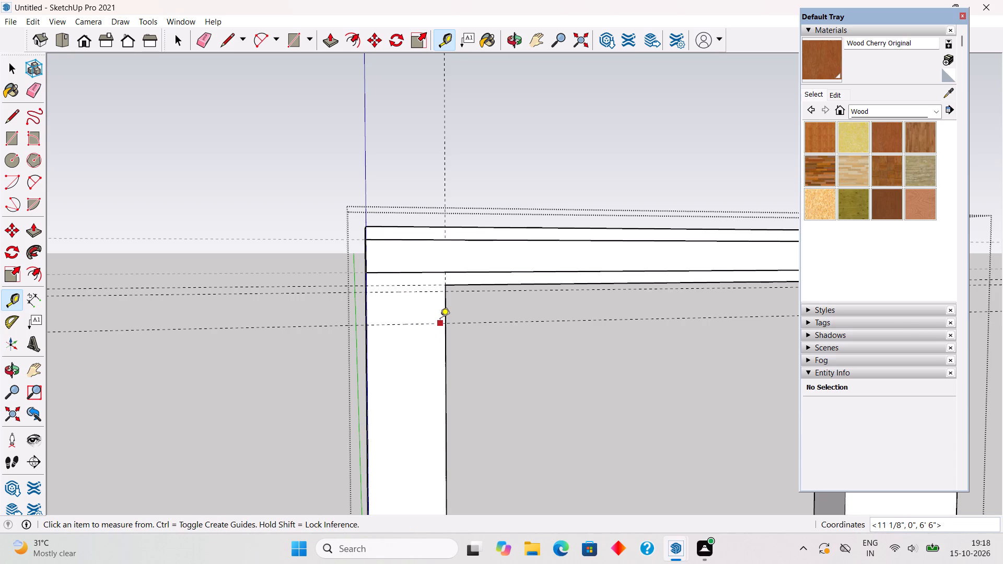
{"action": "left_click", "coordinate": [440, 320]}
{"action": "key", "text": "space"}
Place a guide 3" below the lowest guide on the wall's front face.
{"action": "type", "text": "t"}
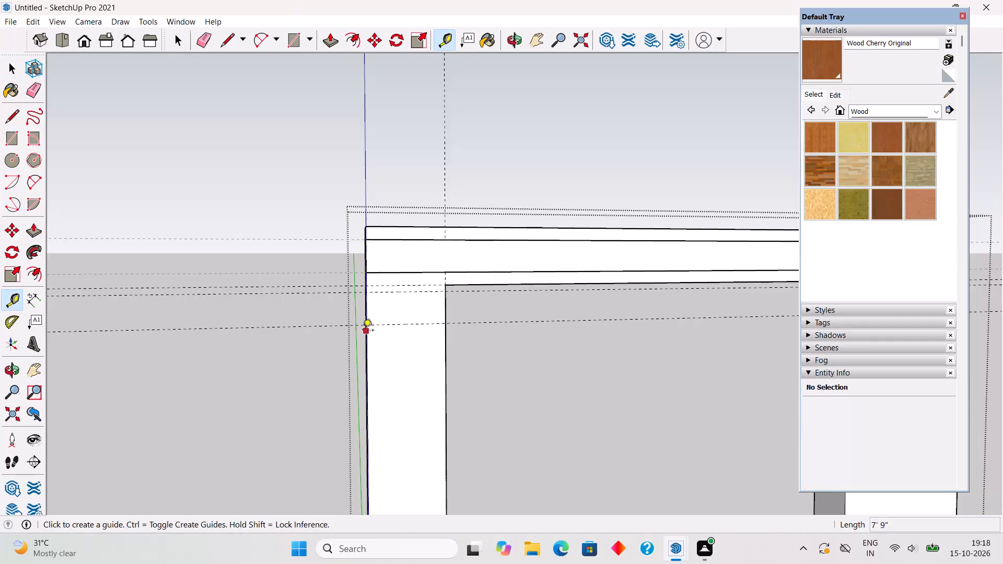
{"action": "left_click", "coordinate": [376, 325]}
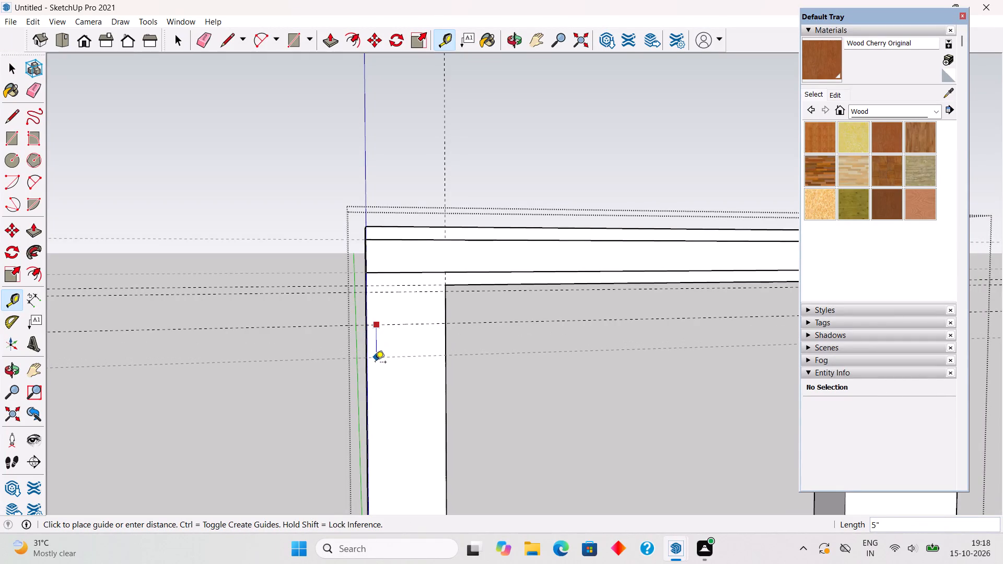
{"action": "type", "text": "3\""}
{"action": "key", "text": "Return"}
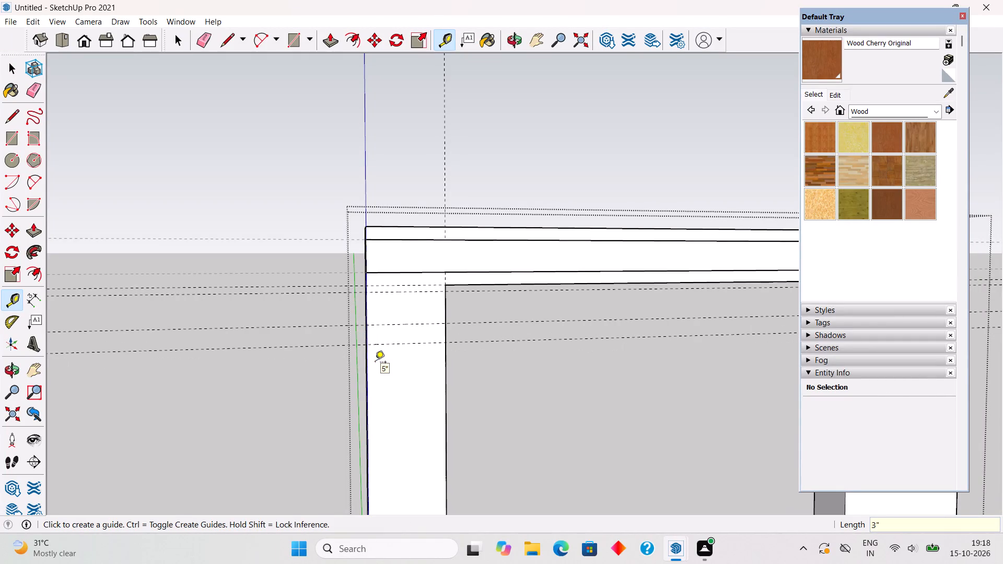
Copy the two lowest guides 8" down the wall and repeat the copy 20 times.
{"action": "key", "text": "space"}
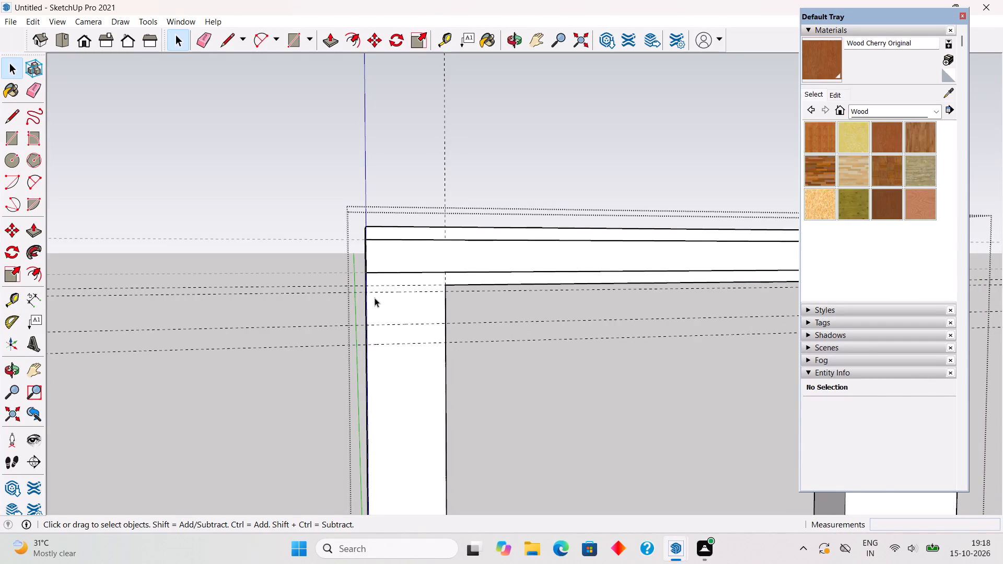
{"action": "scroll", "coordinate": [375, 298], "scroll_direction": "up", "scroll_amount": 1}
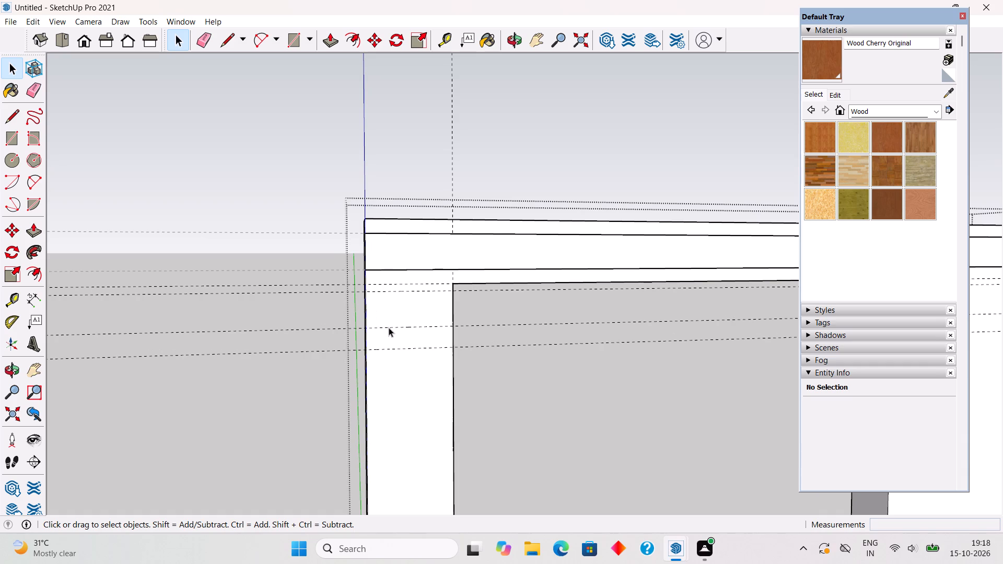
{"action": "left_click", "coordinate": [389, 327]}
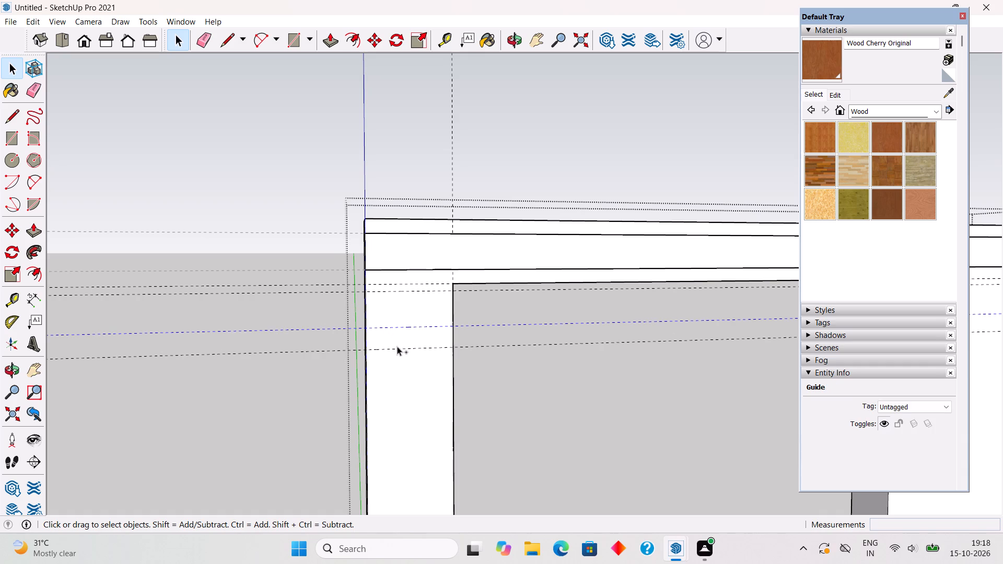
{"action": "left_click", "coordinate": [399, 349], "text": "ctrl"}
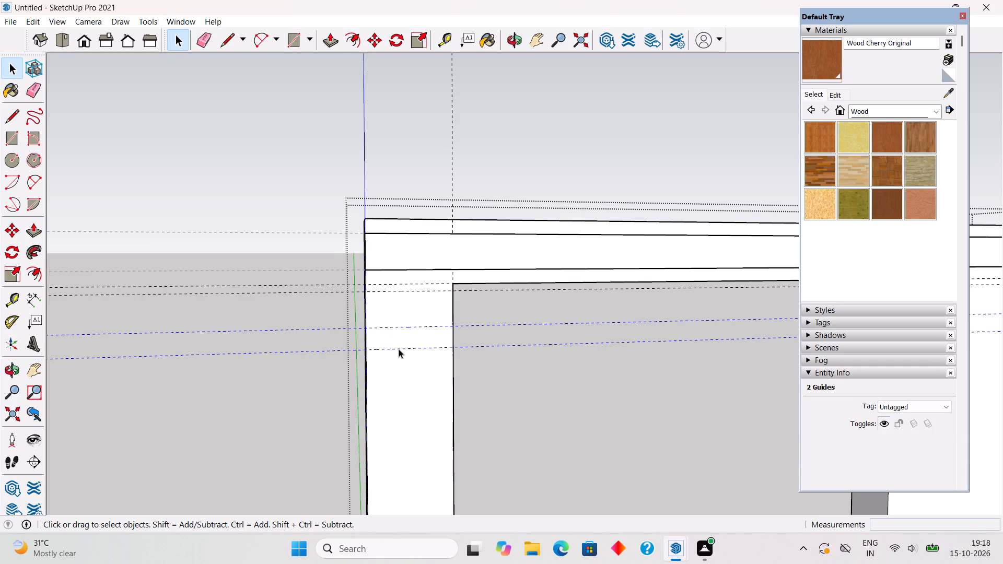
{"action": "key", "text": "m"}
{"action": "left_click", "coordinate": [399, 349]}
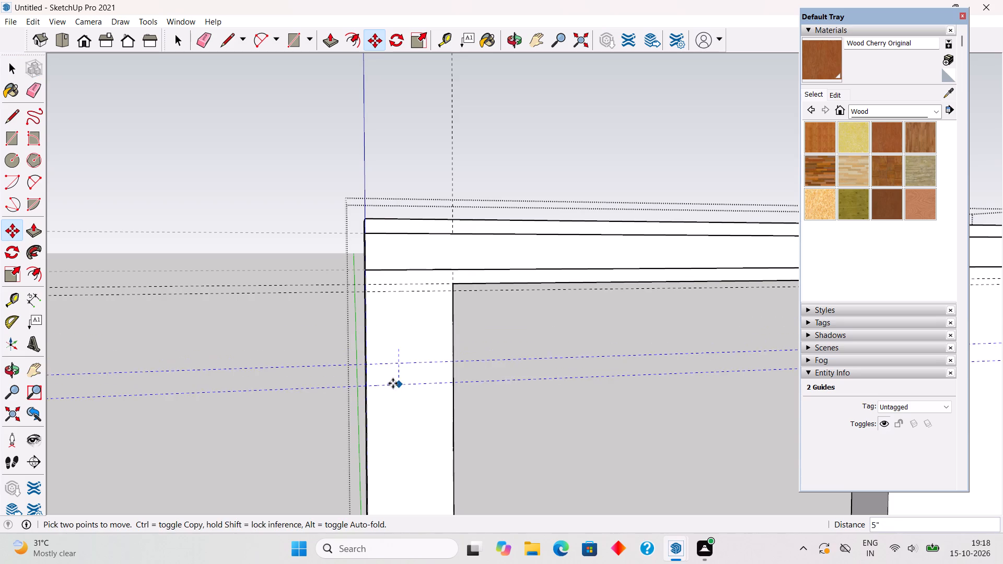
{"action": "type", "text": "8\""}
{"action": "key", "text": "Return"}
{"action": "type", "text": "x20"}
{"action": "key", "text": "Return"}
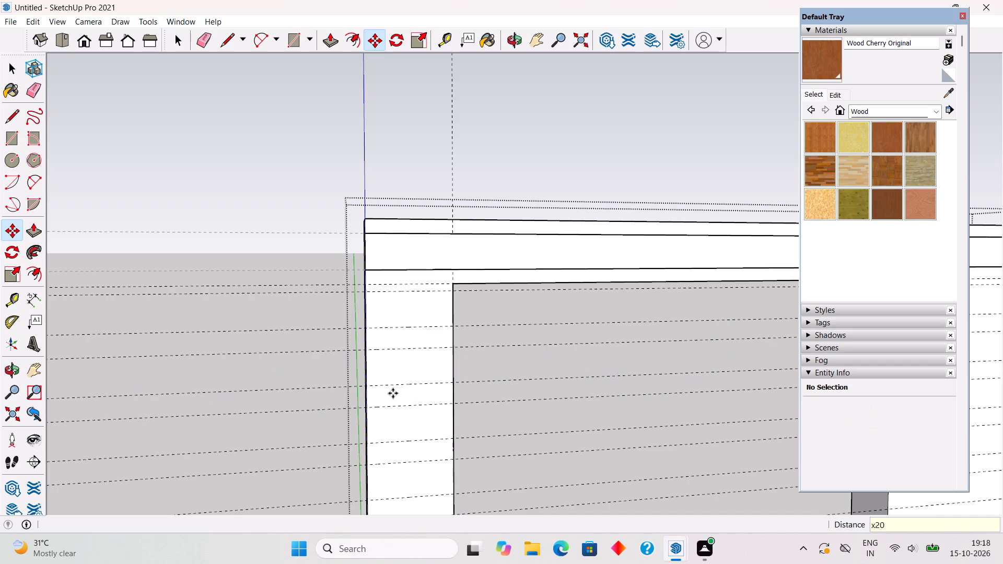
Draw three 5" by 1' rectangles between the guide pairs at the top of the narrow wall pier.
{"action": "key", "text": "r"}
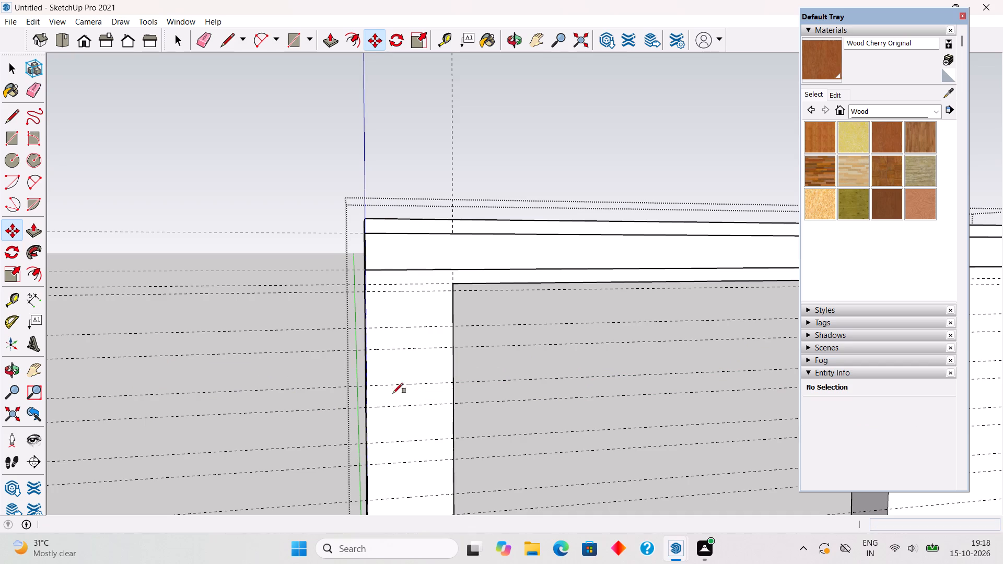
{"action": "left_click", "coordinate": [368, 291]}
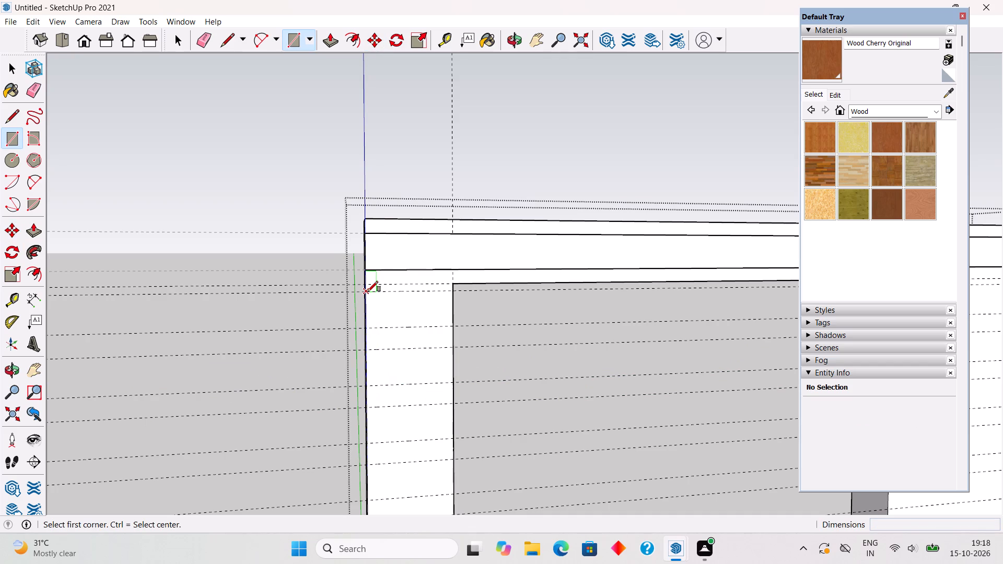
{"action": "left_click", "coordinate": [453, 327]}
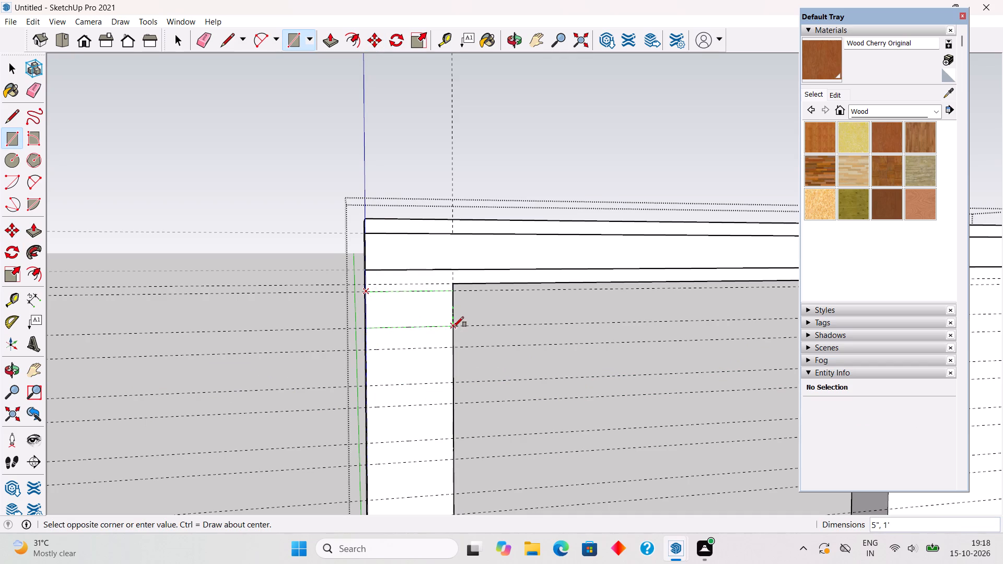
{"action": "left_click", "coordinate": [368, 349]}
{"action": "left_click", "coordinate": [454, 382]}
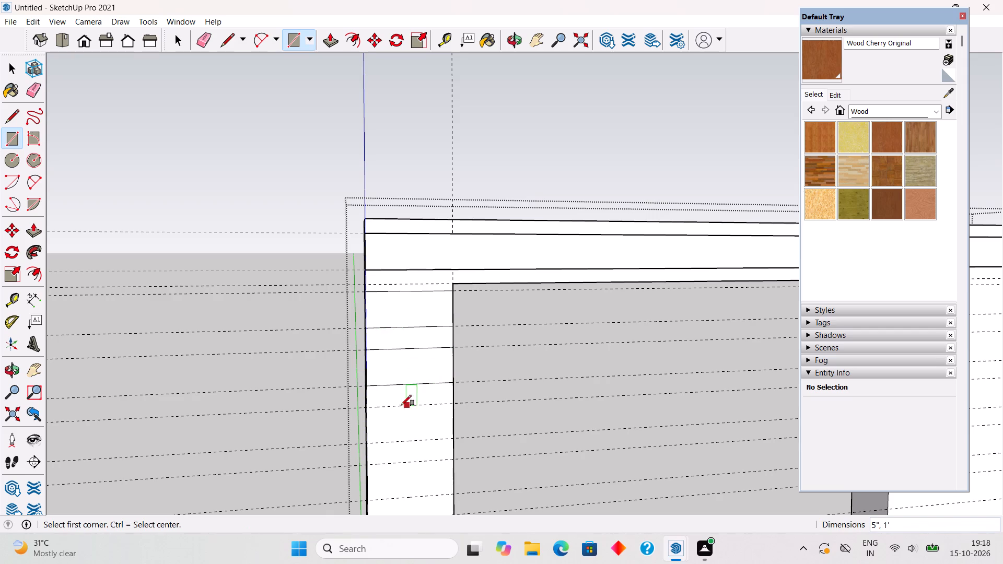
{"action": "left_click", "coordinate": [370, 406]}
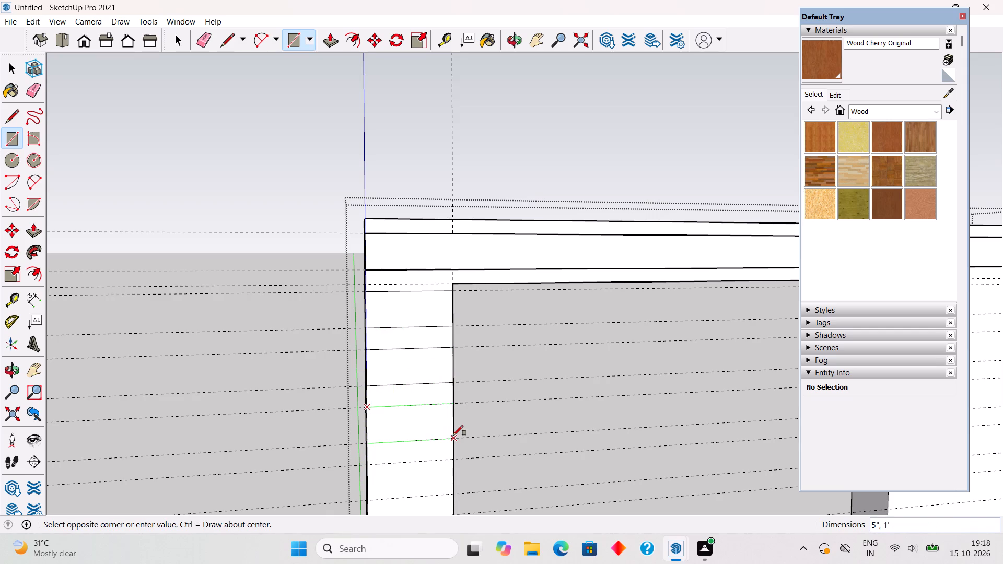
{"action": "left_click", "coordinate": [453, 436]}
Draw three more 5" by 1' rectangles between the next guide pairs down the narrow pier, keeping the 3" gaps.
{"action": "scroll", "coordinate": [456, 413], "scroll_direction": "down", "scroll_amount": 7}
{"action": "scroll", "coordinate": [425, 303], "scroll_direction": "down", "scroll_amount": 9}
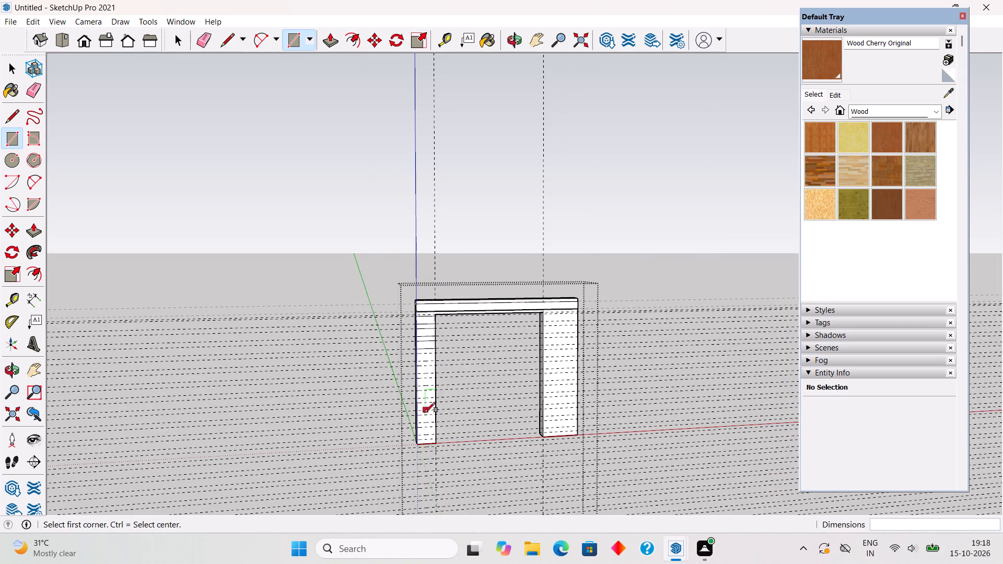
{"action": "scroll", "coordinate": [423, 476], "scroll_direction": "up", "scroll_amount": 16}
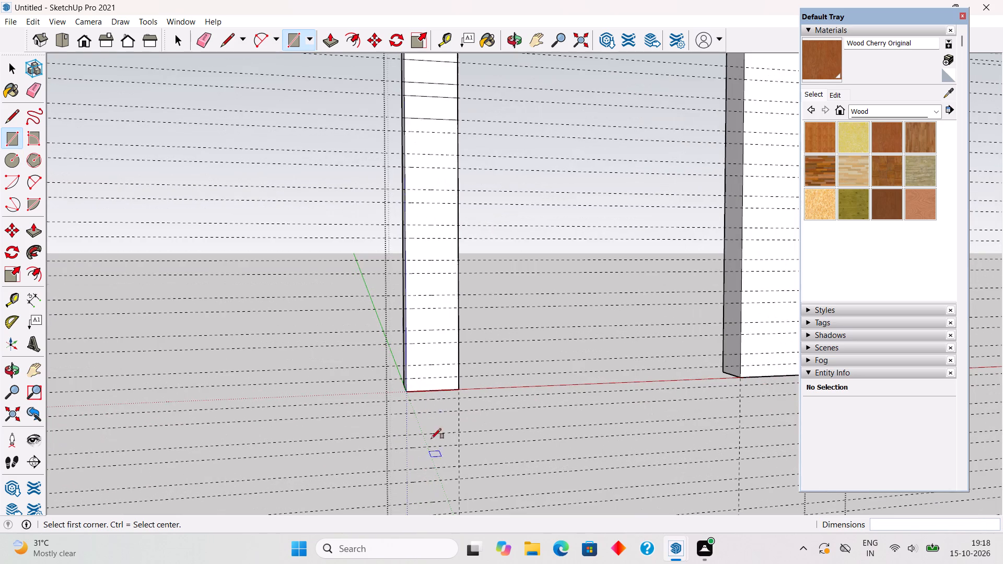
{"action": "left_click", "coordinate": [402, 130]}
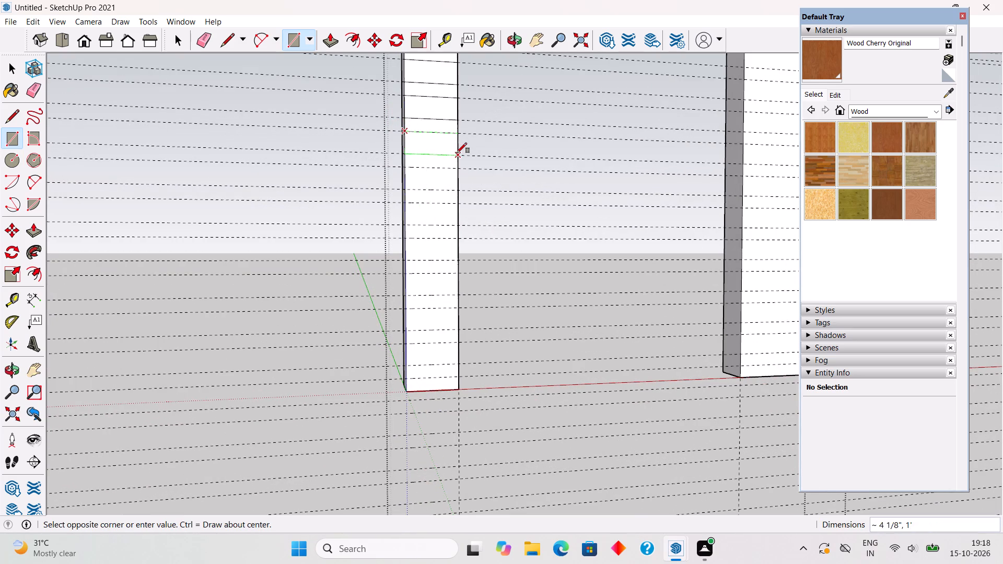
{"action": "left_click", "coordinate": [458, 154]}
{"action": "left_click", "coordinate": [406, 167]}
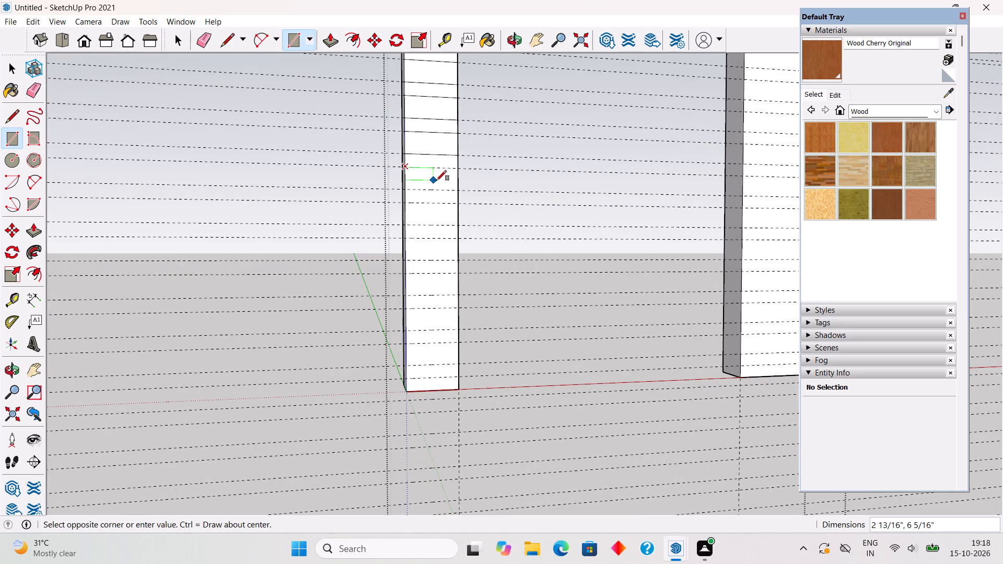
{"action": "left_click", "coordinate": [457, 189]}
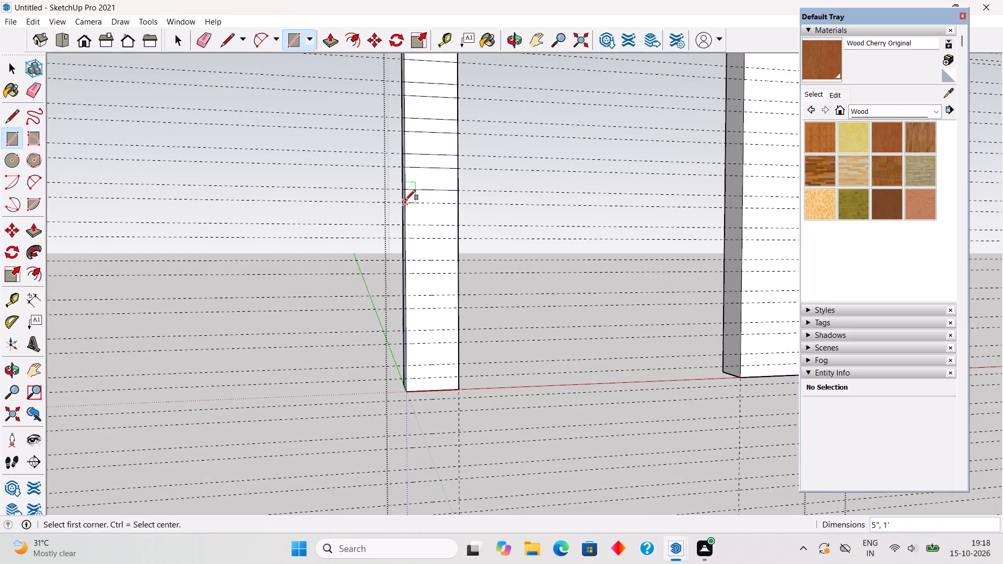
{"action": "left_click", "coordinate": [405, 200]}
{"action": "left_click", "coordinate": [460, 222]}
Draw four more 5" by 1' rectangles between the remaining guide pairs on the lower part of the narrow pier.
{"action": "left_click", "coordinate": [408, 239]}
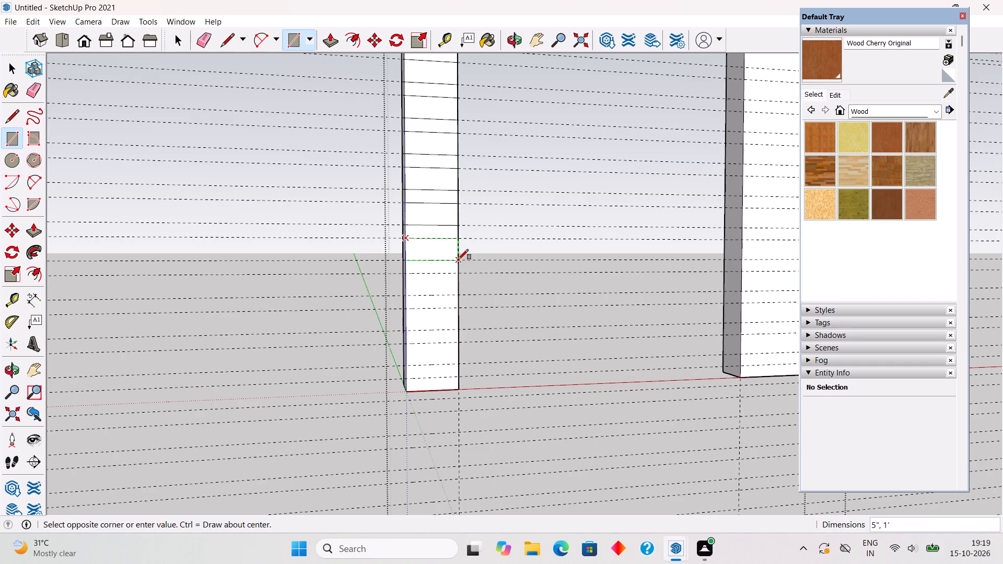
{"action": "left_click", "coordinate": [458, 260]}
{"action": "left_click", "coordinate": [405, 274]}
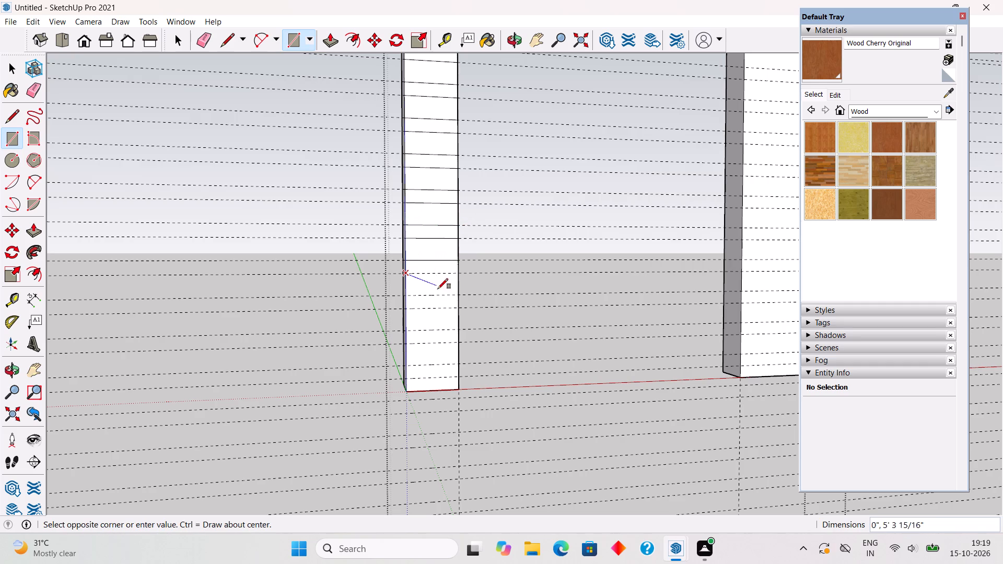
{"action": "left_click", "coordinate": [460, 295]}
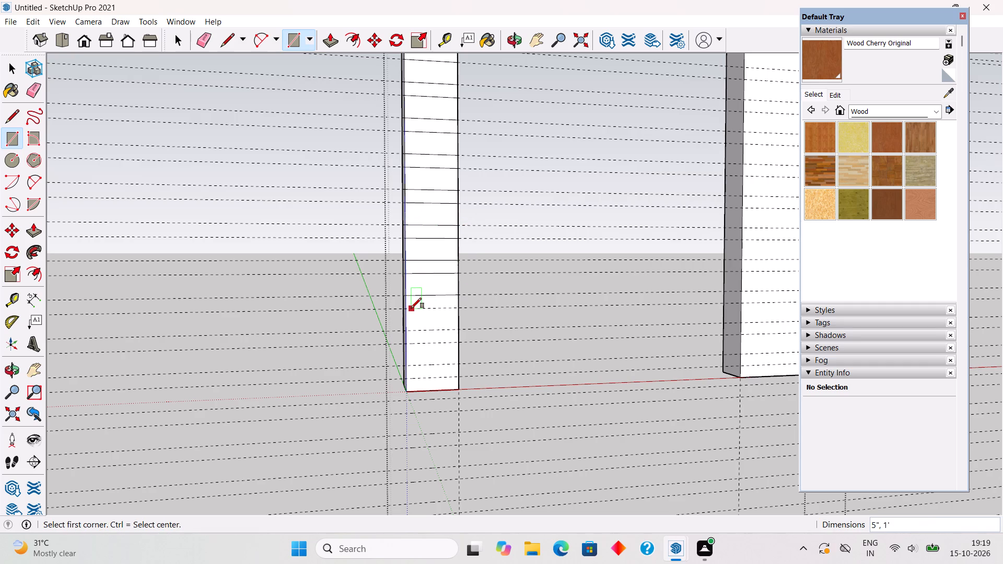
{"action": "left_click", "coordinate": [409, 309]}
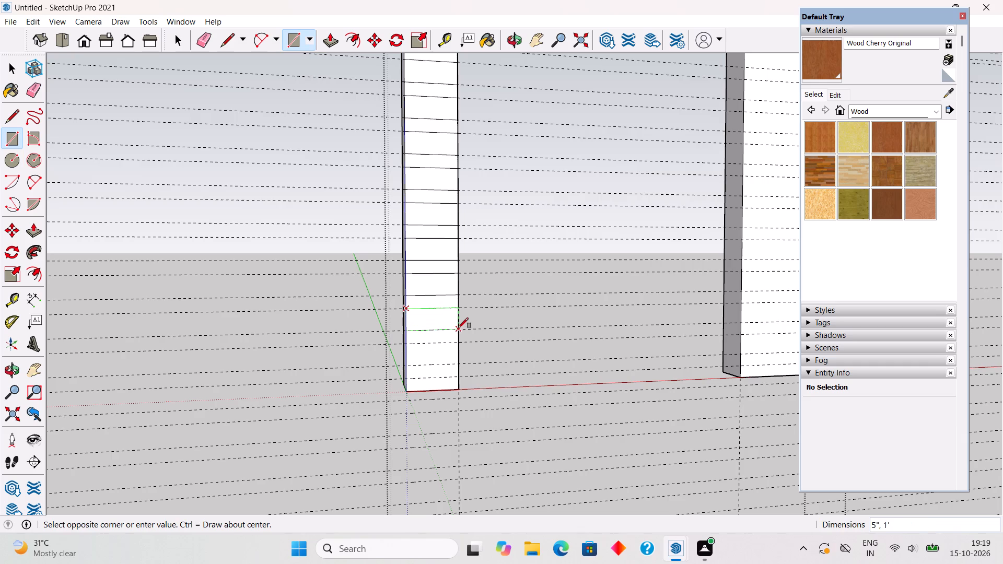
{"action": "left_click", "coordinate": [458, 328]}
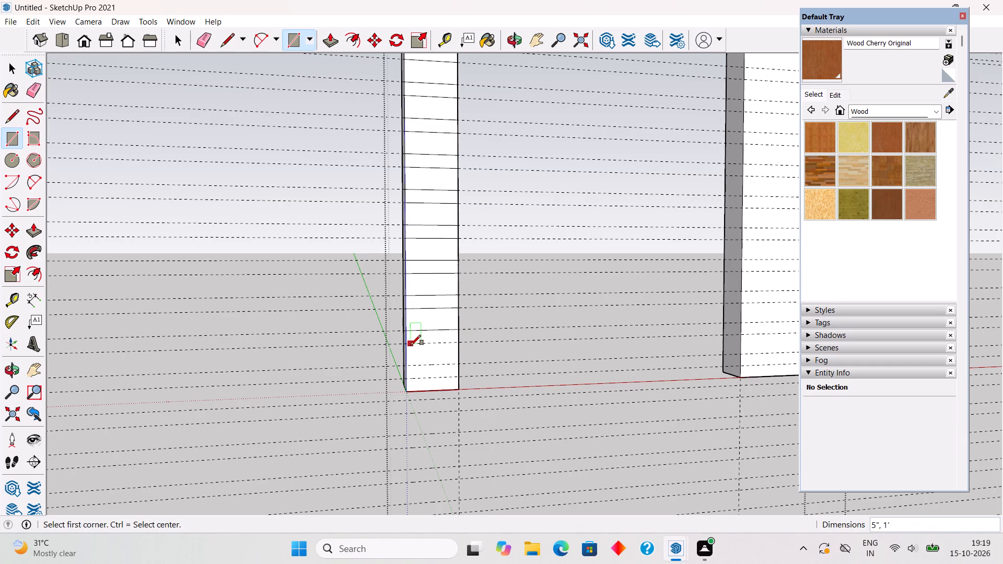
{"action": "left_click", "coordinate": [408, 343]}
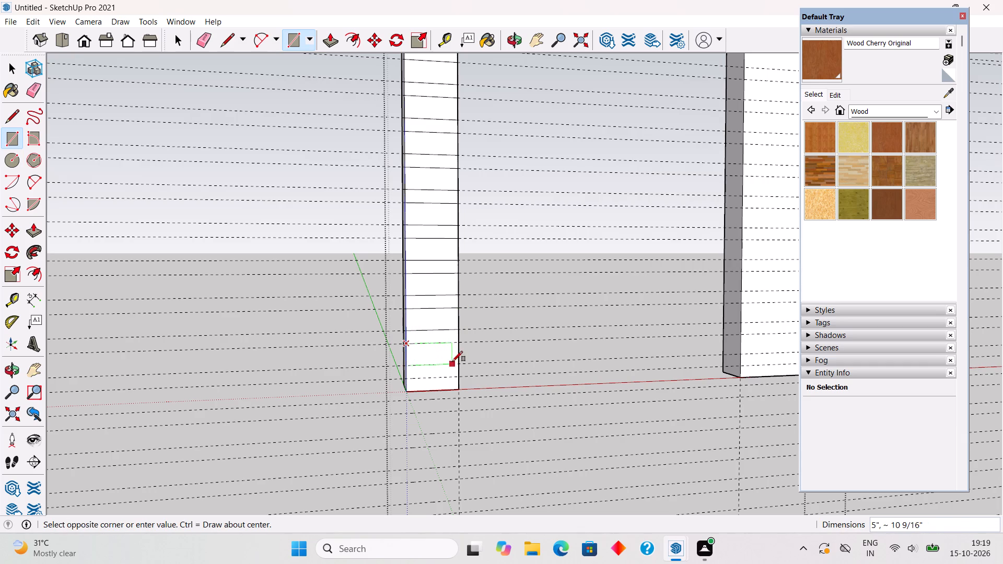
{"action": "left_click", "coordinate": [457, 363]}
Draw a 3" by 1' rectangle from the lowest guide to the base of the narrow pier.
{"action": "scroll", "coordinate": [423, 388], "scroll_direction": "up", "scroll_amount": 10}
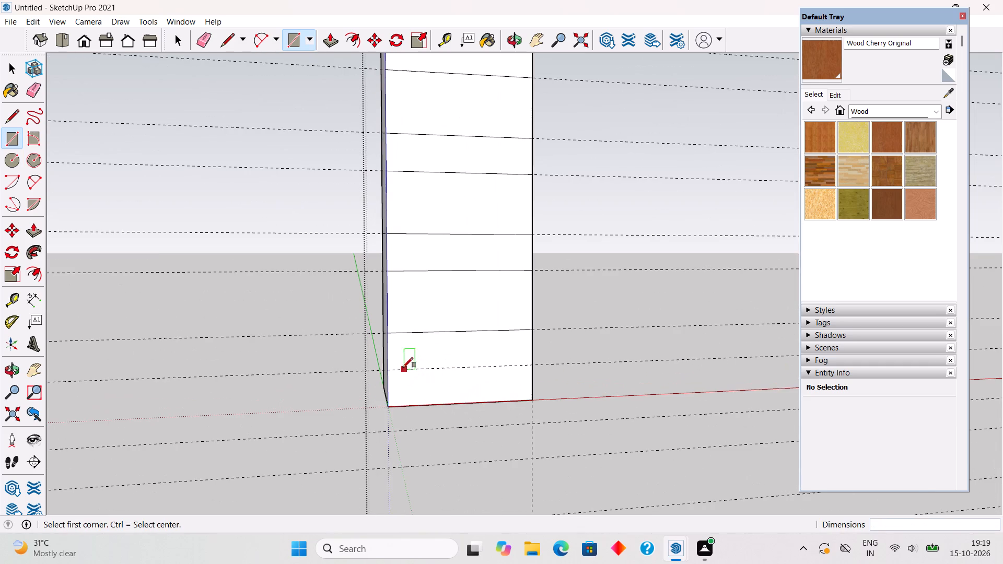
{"action": "left_click", "coordinate": [390, 370]}
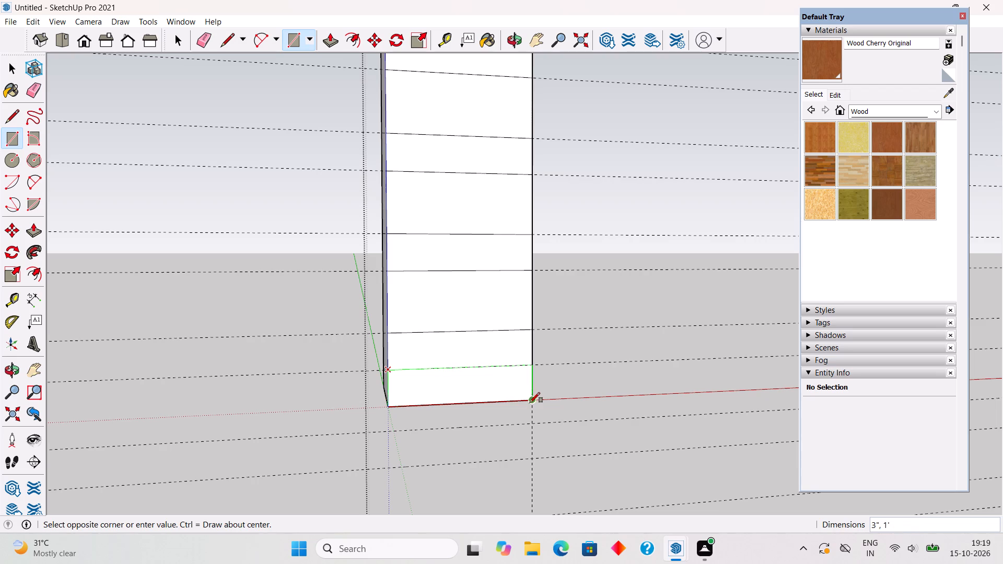
{"action": "left_click", "coordinate": [530, 402]}
Draw five 5" by 2' rectangles between the guide pairs on the upper part of the wide wall pier.
{"action": "scroll", "coordinate": [345, 340], "scroll_direction": "down", "scroll_amount": 20}
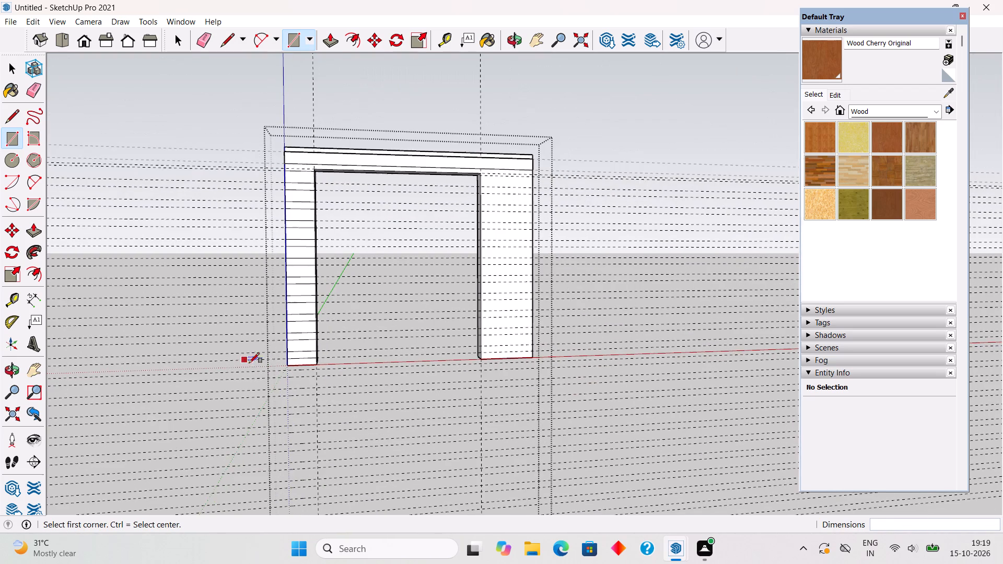
{"action": "scroll", "coordinate": [530, 151], "scroll_direction": "up", "scroll_amount": 7}
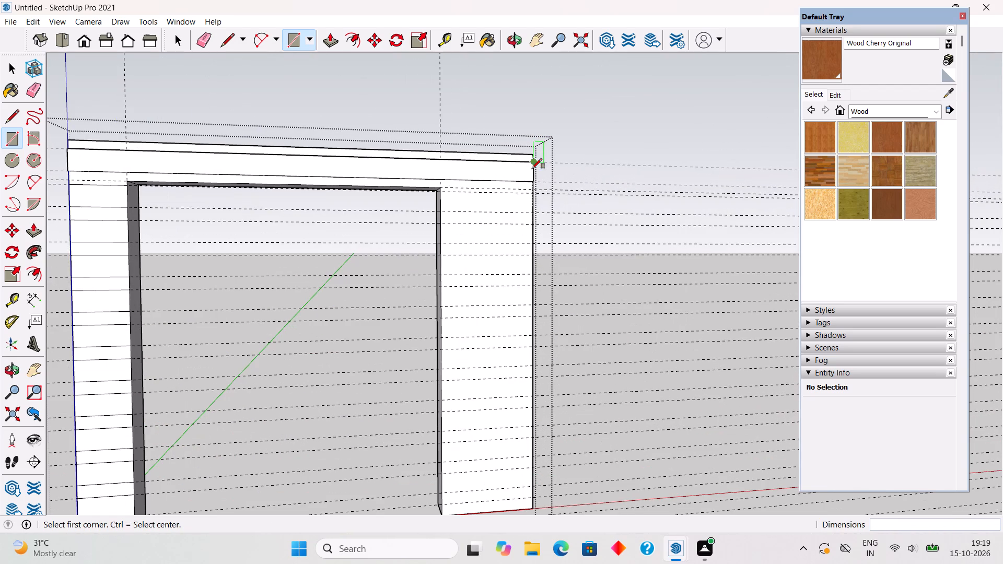
{"action": "scroll", "coordinate": [479, 196], "scroll_direction": "up", "scroll_amount": 4}
{"action": "left_click", "coordinate": [421, 191]}
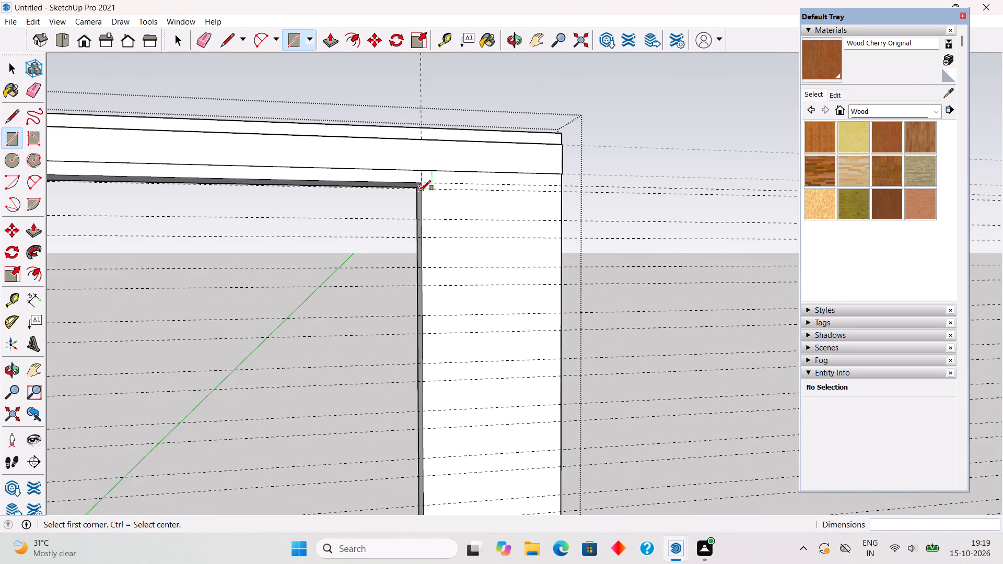
{"action": "left_click", "coordinate": [559, 221]}
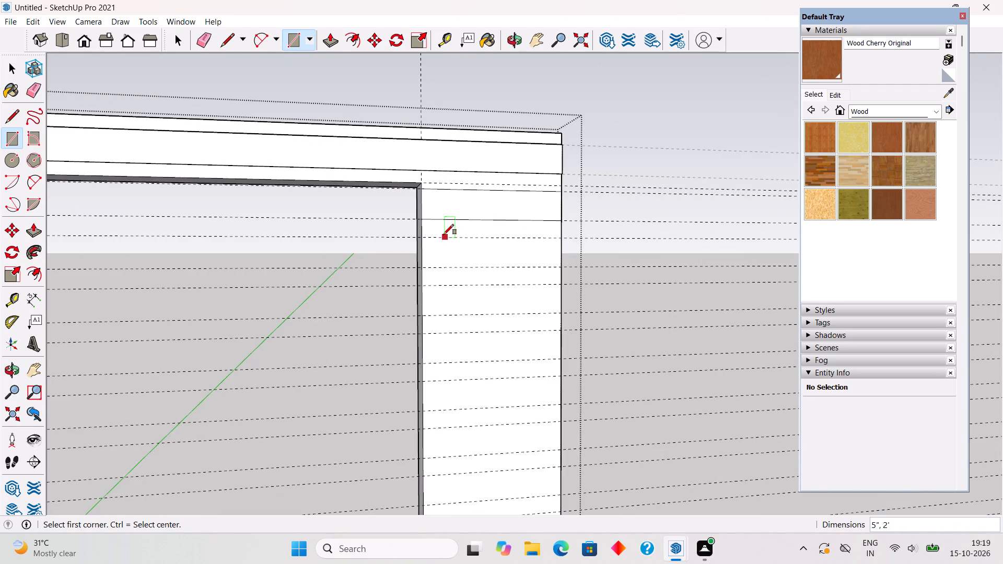
{"action": "left_click", "coordinate": [425, 234]}
{"action": "left_click", "coordinate": [556, 269]}
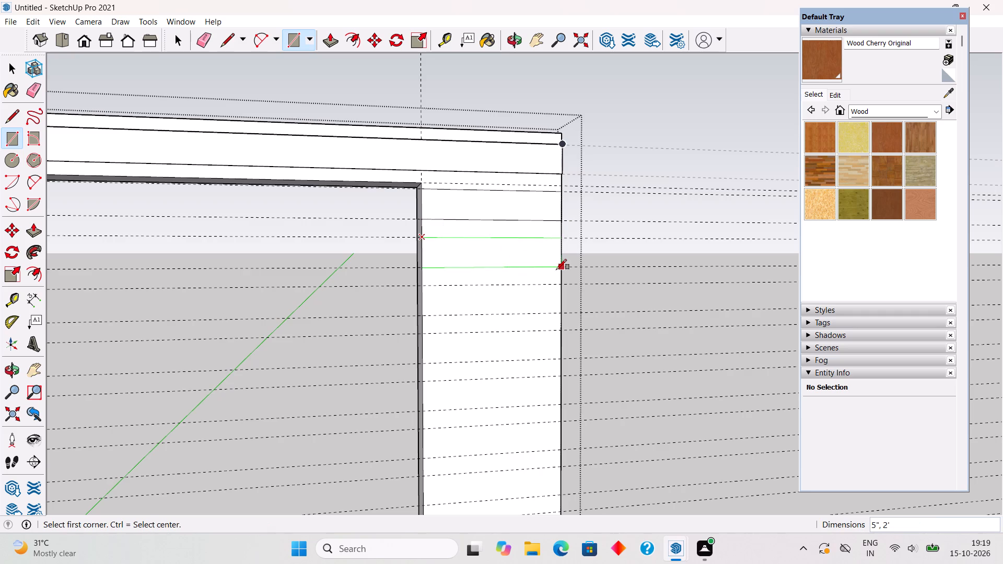
{"action": "left_click", "coordinate": [425, 286]}
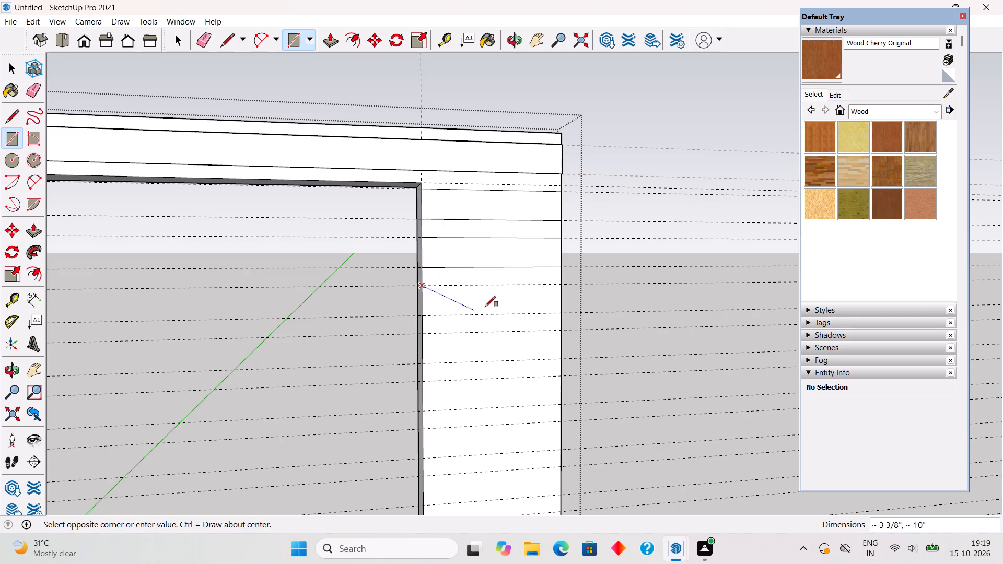
{"action": "left_click", "coordinate": [560, 311]}
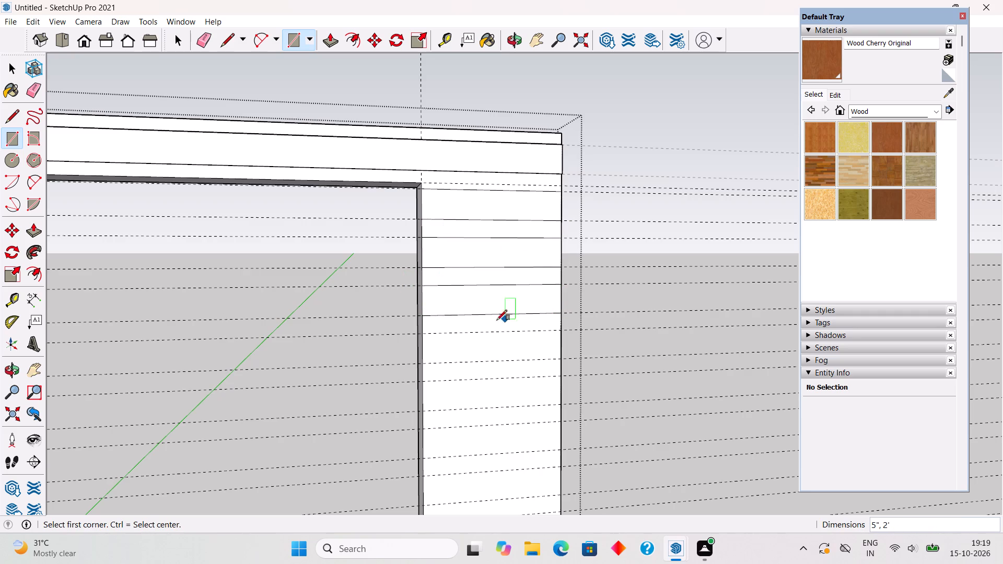
{"action": "left_click", "coordinate": [426, 332]}
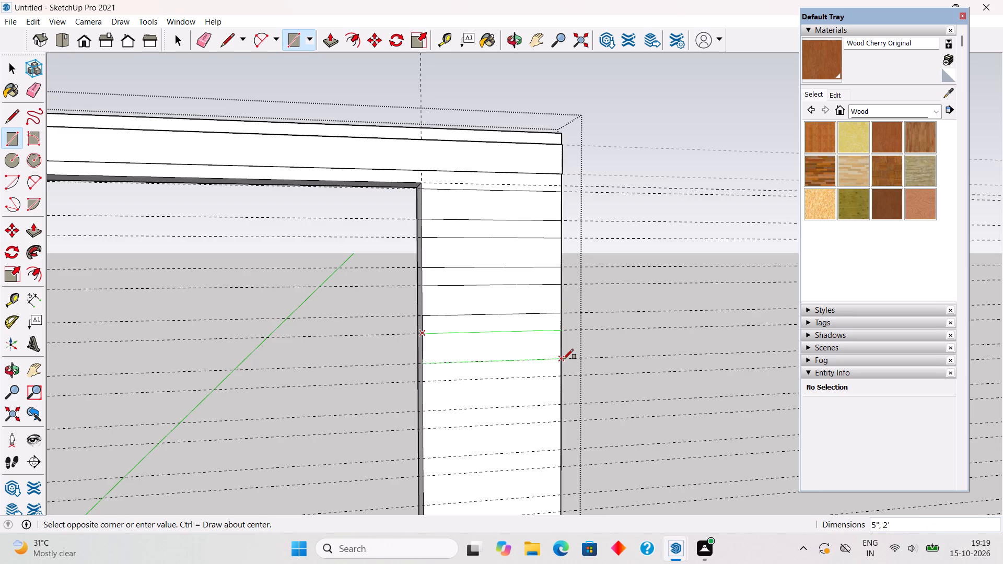
{"action": "left_click", "coordinate": [563, 359]}
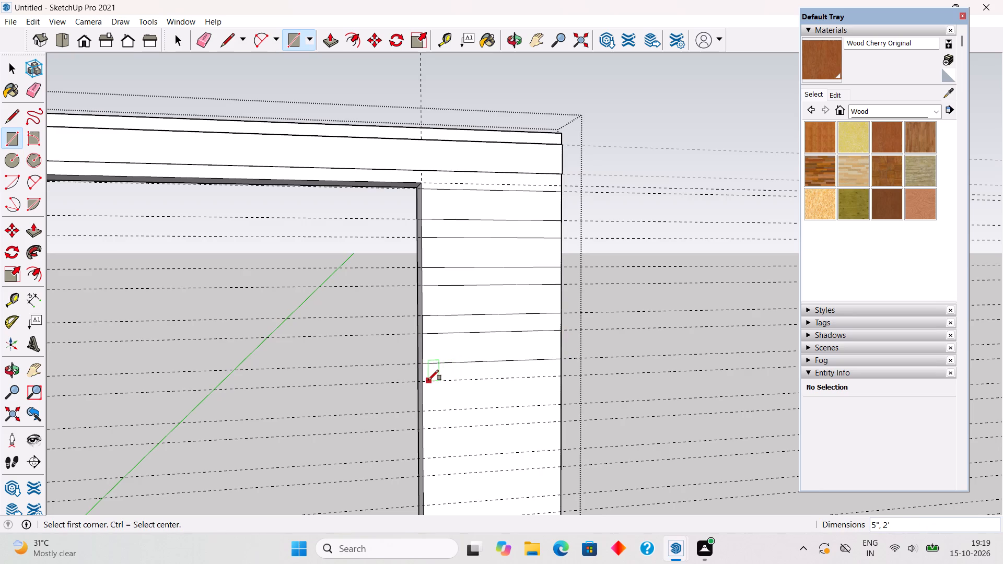
{"action": "left_click", "coordinate": [426, 381]}
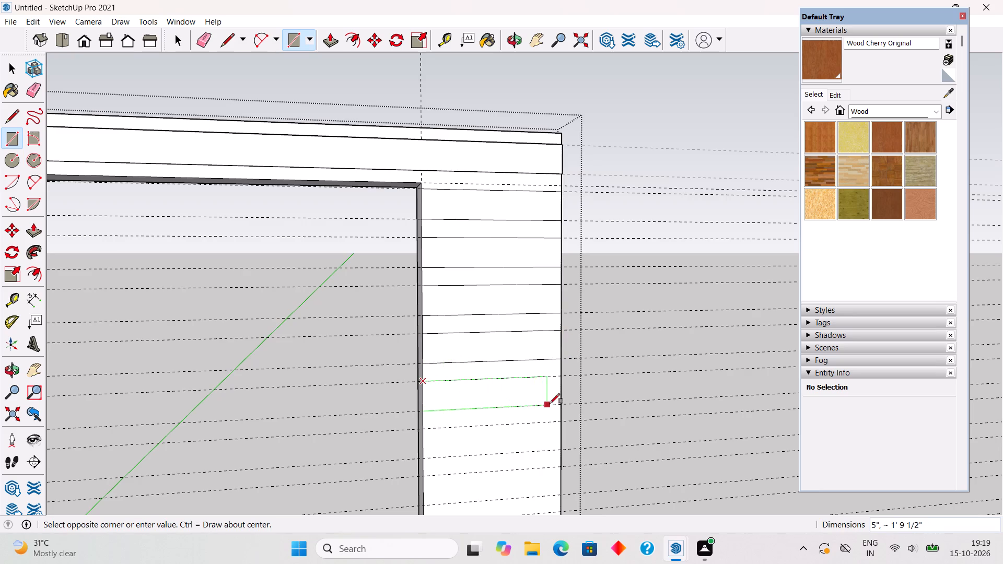
{"action": "left_click", "coordinate": [559, 404]}
Draw five more 5" by 2' rectangles between the remaining guide pairs on the lower part of the wide wall pier.
{"action": "scroll", "coordinate": [504, 225], "scroll_direction": "down", "scroll_amount": 6}
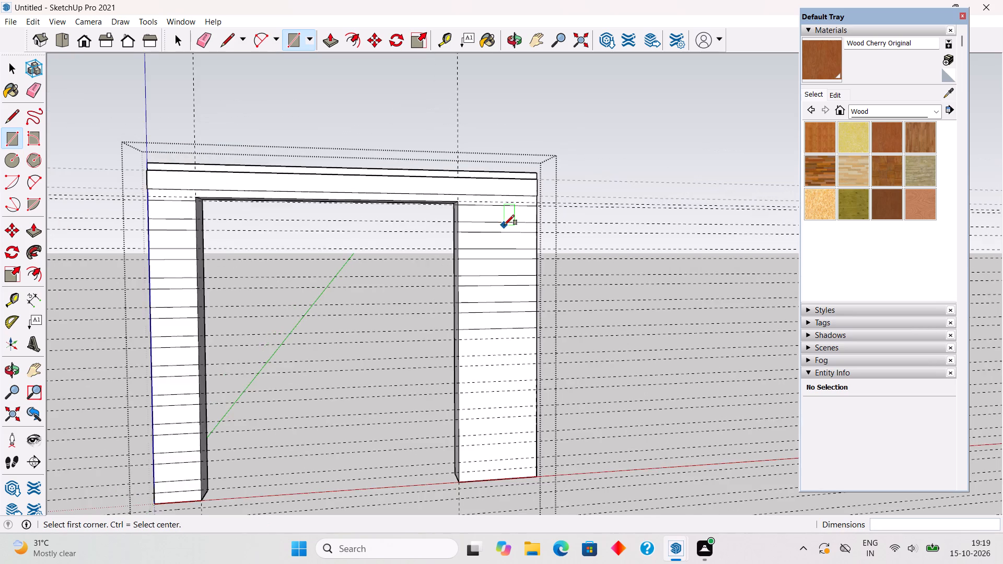
{"action": "scroll", "coordinate": [504, 225], "scroll_direction": "down", "scroll_amount": 1}
{"action": "scroll", "coordinate": [532, 466], "scroll_direction": "up", "scroll_amount": 6}
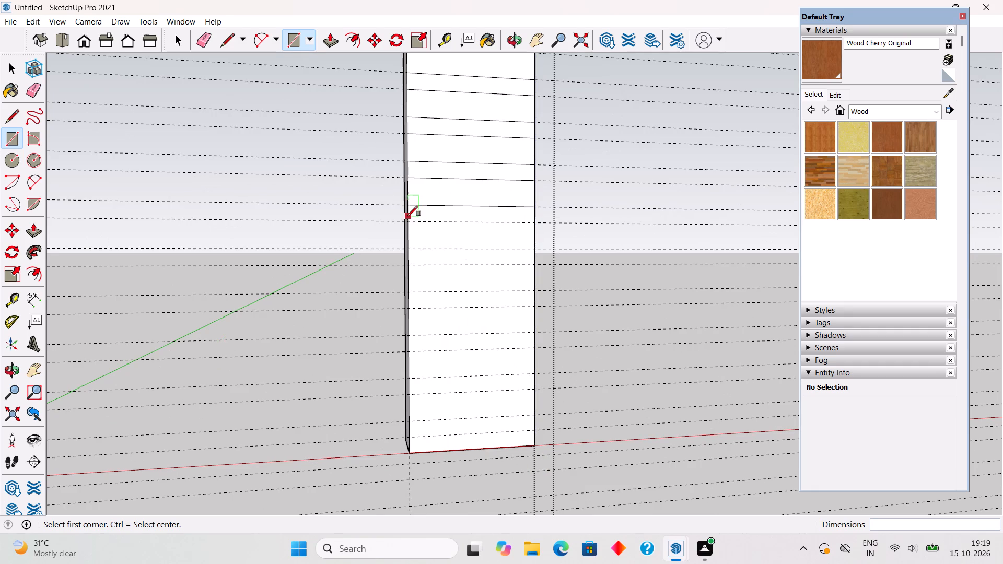
{"action": "left_click", "coordinate": [409, 224]}
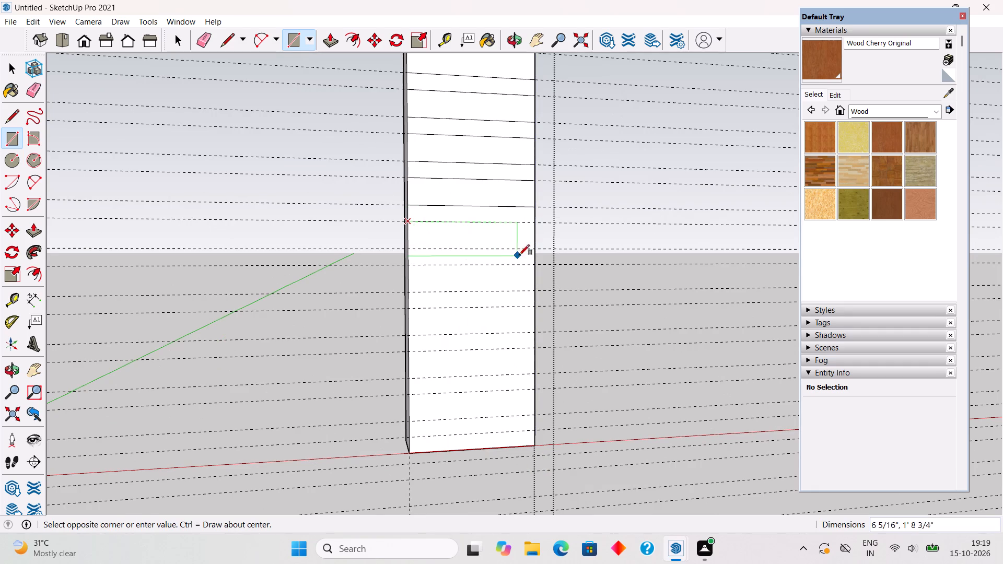
{"action": "left_click", "coordinate": [534, 250]}
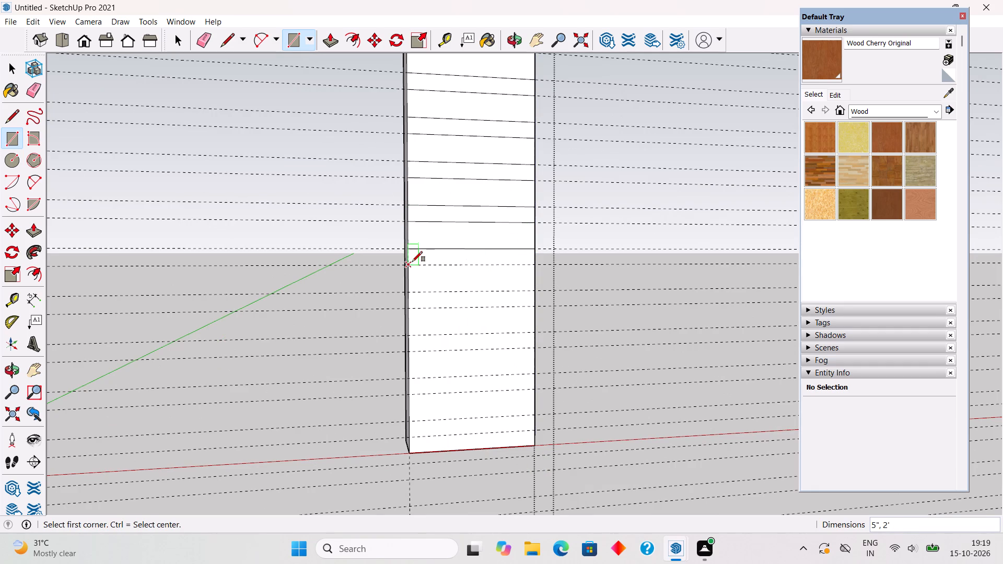
{"action": "left_click", "coordinate": [411, 263]}
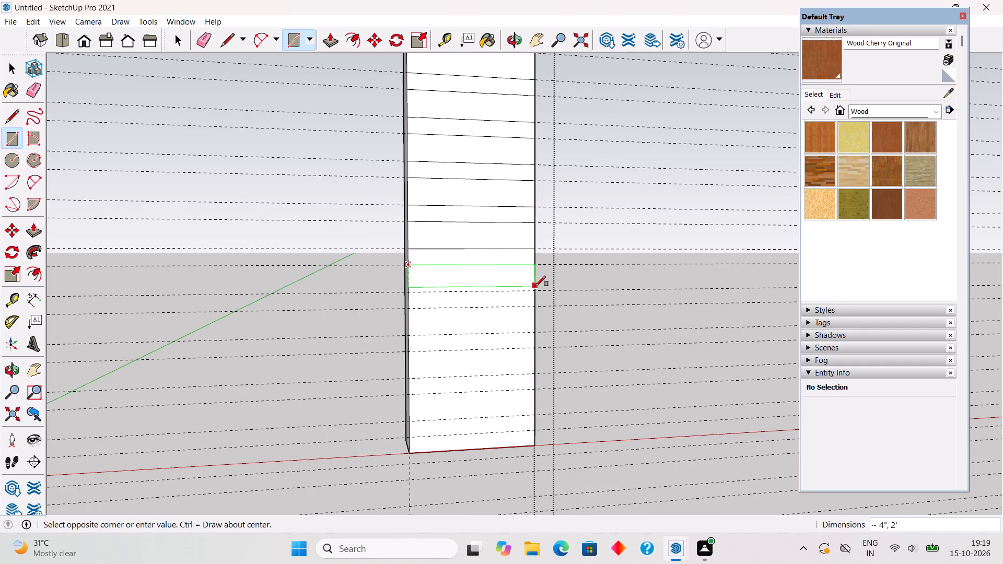
{"action": "left_click", "coordinate": [535, 289]}
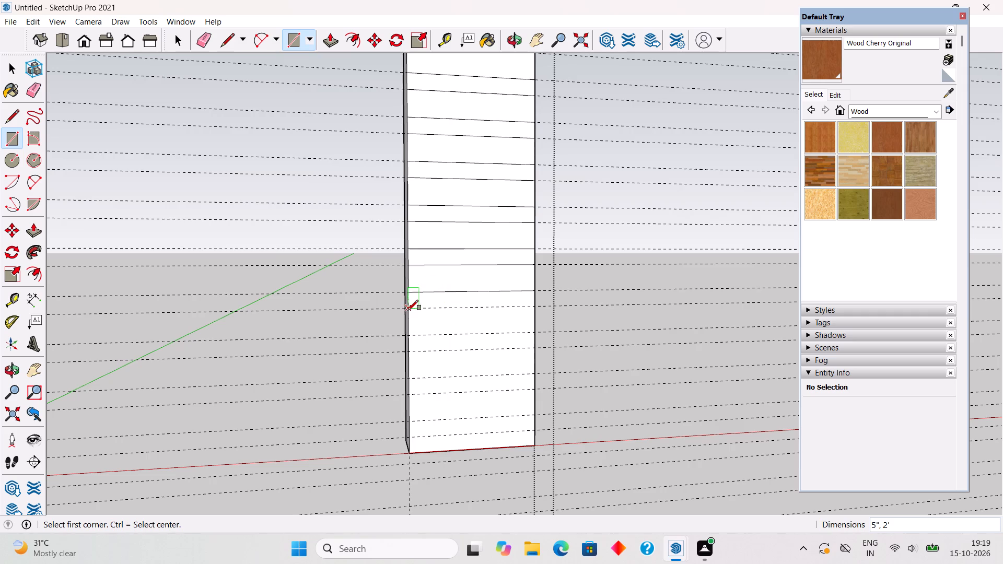
{"action": "left_click", "coordinate": [408, 310]}
{"action": "left_click", "coordinate": [533, 332]}
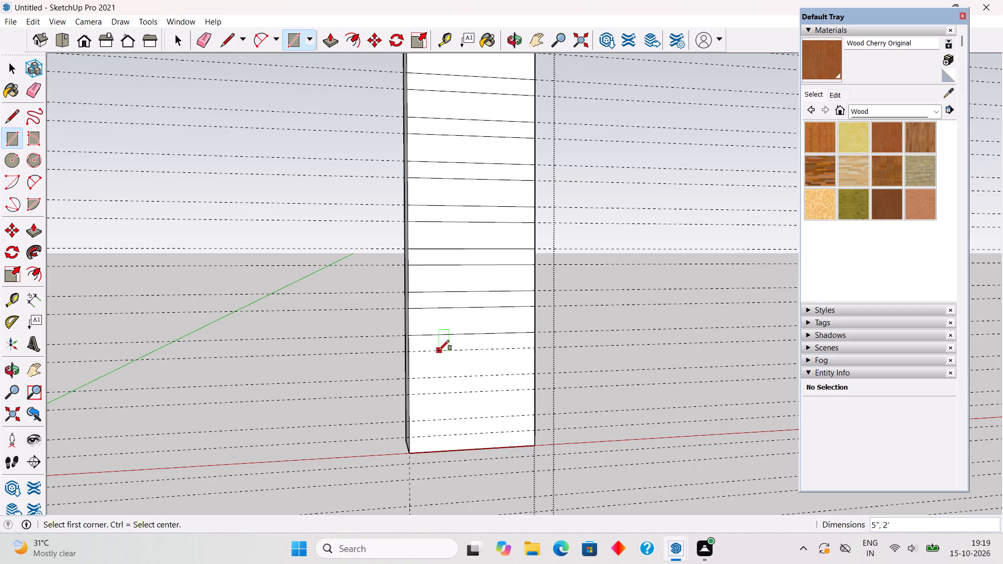
{"action": "left_click_drag", "start_coordinate": [411, 355], "coordinate": [416, 359]}
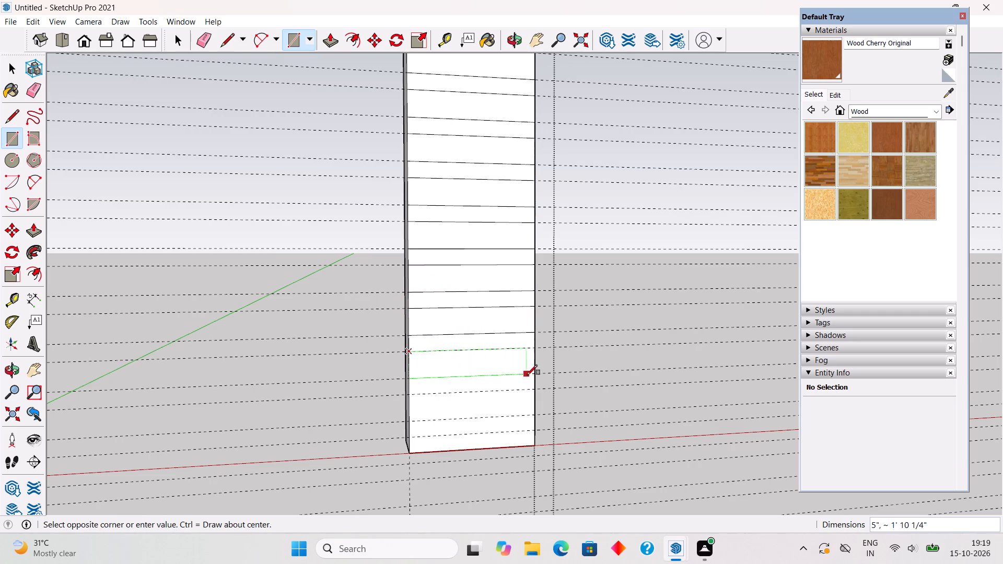
{"action": "left_click", "coordinate": [533, 374]}
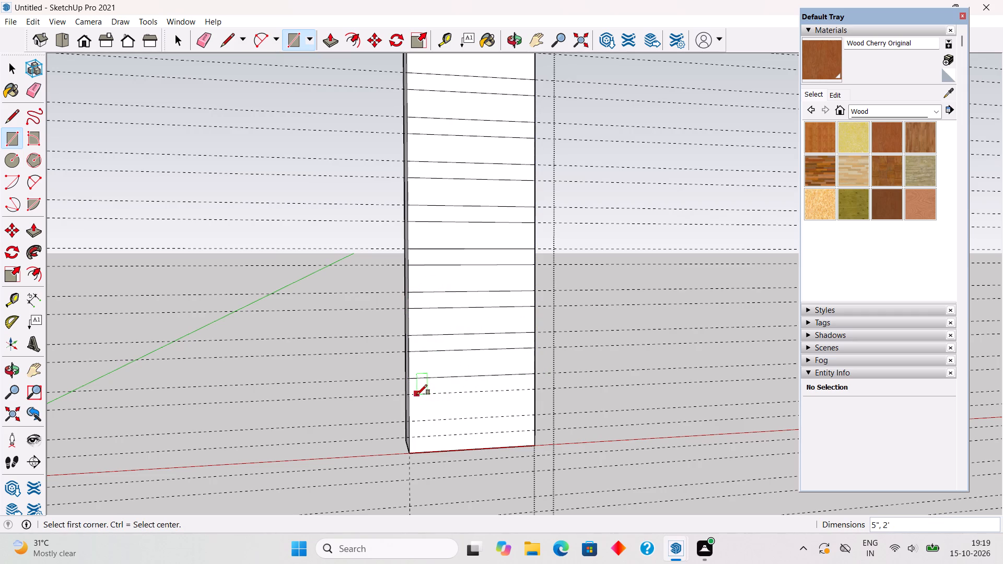
{"action": "left_click", "coordinate": [411, 396]}
{"action": "left_click", "coordinate": [531, 414]}
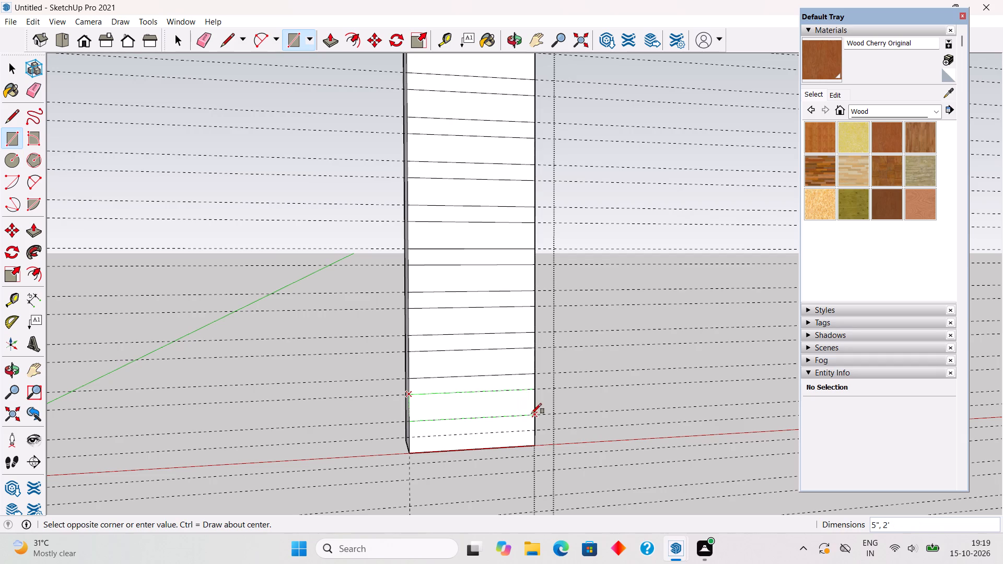
Draw a 3" by 2' rectangle from the lowest guide to the base of the wide pier.
{"action": "left_click", "coordinate": [413, 439]}
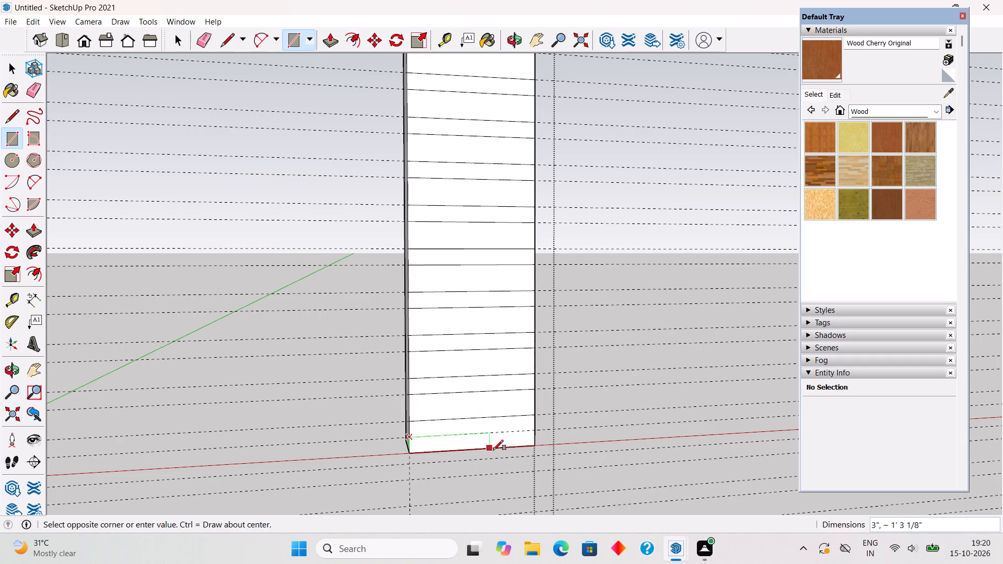
{"action": "left_click", "coordinate": [533, 443]}
{"action": "key", "text": "space"}
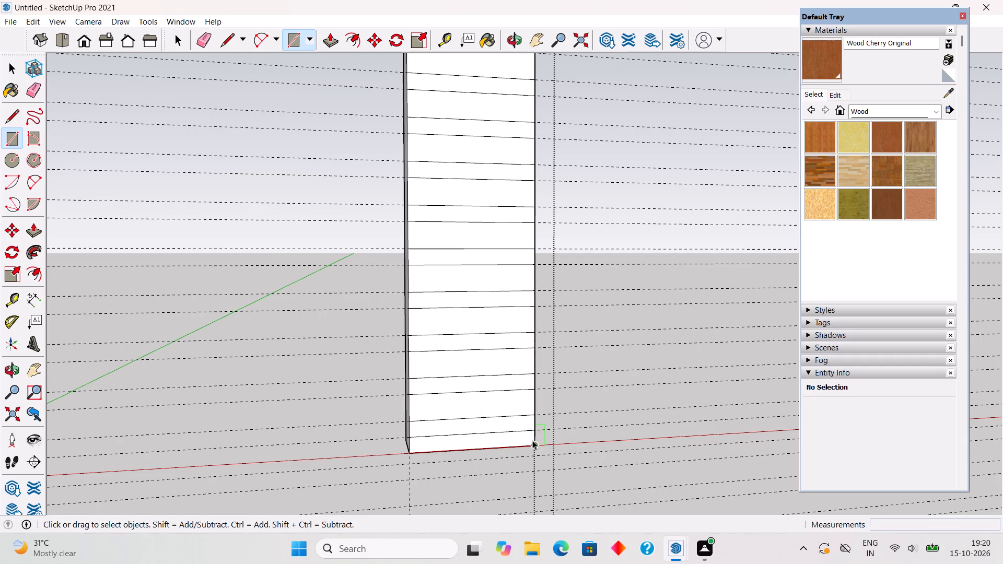
Push/Pull the upper six 5" bands of the narrow pier outward, matching the raised band above the opening.
{"action": "scroll", "coordinate": [533, 417], "scroll_direction": "down", "scroll_amount": 12}
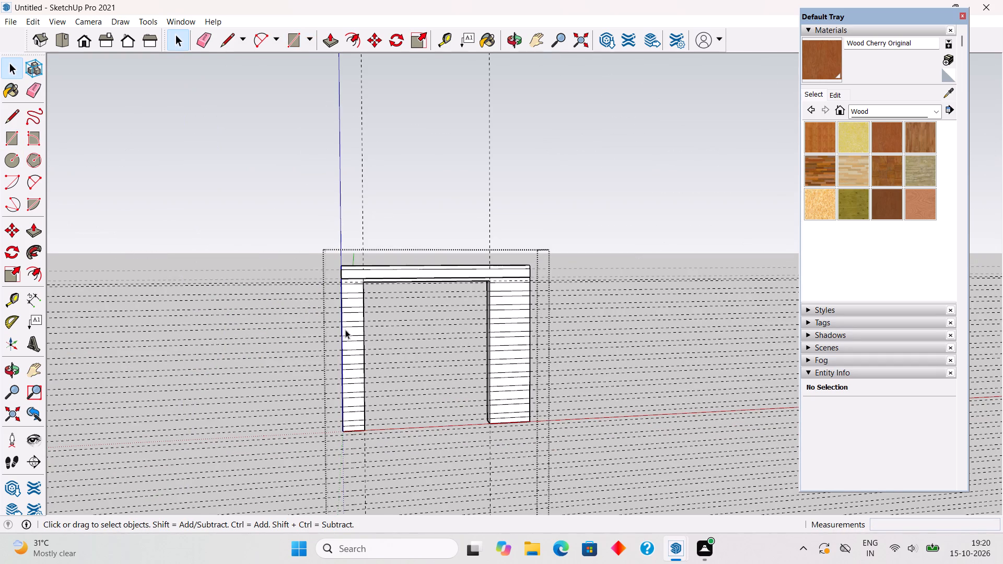
{"action": "middle_click_drag", "start_coordinate": [344, 328], "coordinate": [550, 341]}
{"action": "scroll", "coordinate": [344, 328], "scroll_direction": "up", "scroll_amount": 1}
{"action": "scroll", "coordinate": [448, 310], "scroll_direction": "up", "scroll_amount": 5}
{"action": "scroll", "coordinate": [353, 299], "scroll_direction": "up", "scroll_amount": 4}
{"action": "middle_click_drag", "start_coordinate": [383, 300], "coordinate": [417, 309]}
{"action": "scroll", "coordinate": [424, 313], "scroll_direction": "up", "scroll_amount": 5}
{"action": "left_click", "coordinate": [424, 313]}
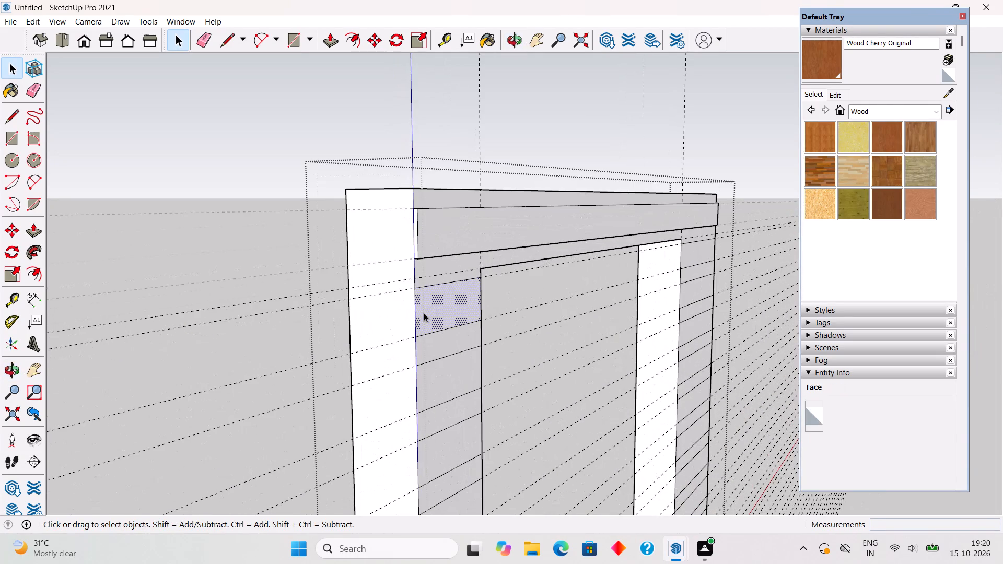
{"action": "key", "text": "p"}
{"action": "left_click", "coordinate": [424, 313]}
{"action": "left_click", "coordinate": [428, 244]}
{"action": "double_click", "coordinate": [426, 378]}
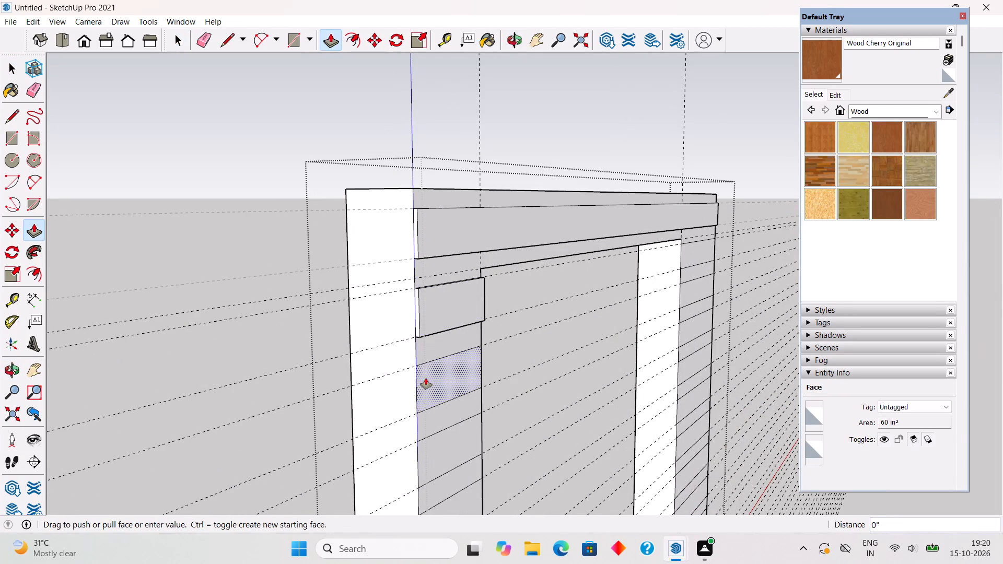
{"action": "double_click", "coordinate": [434, 449]}
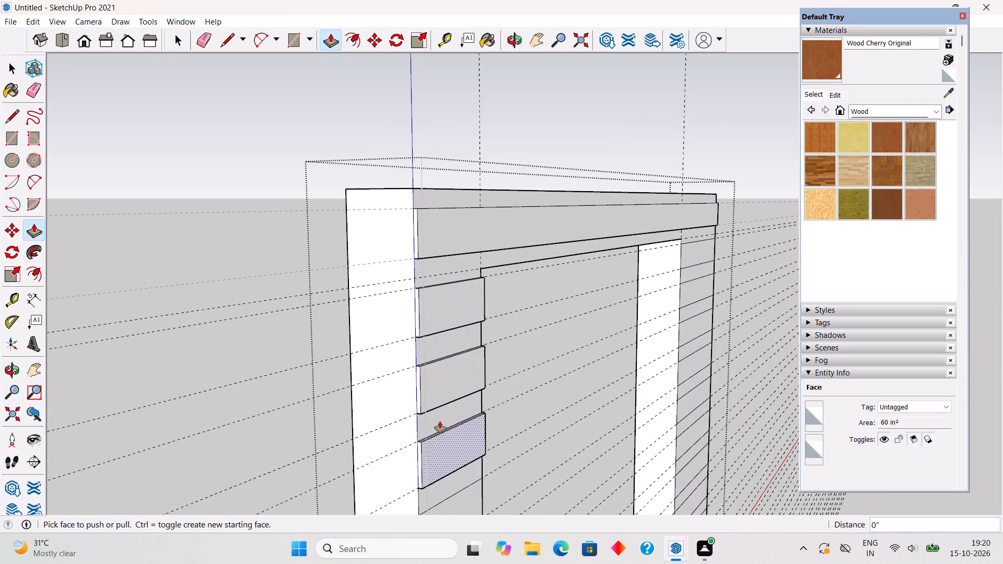
{"action": "scroll", "coordinate": [409, 290], "scroll_direction": "down", "scroll_amount": 9}
{"action": "double_click", "coordinate": [426, 396]}
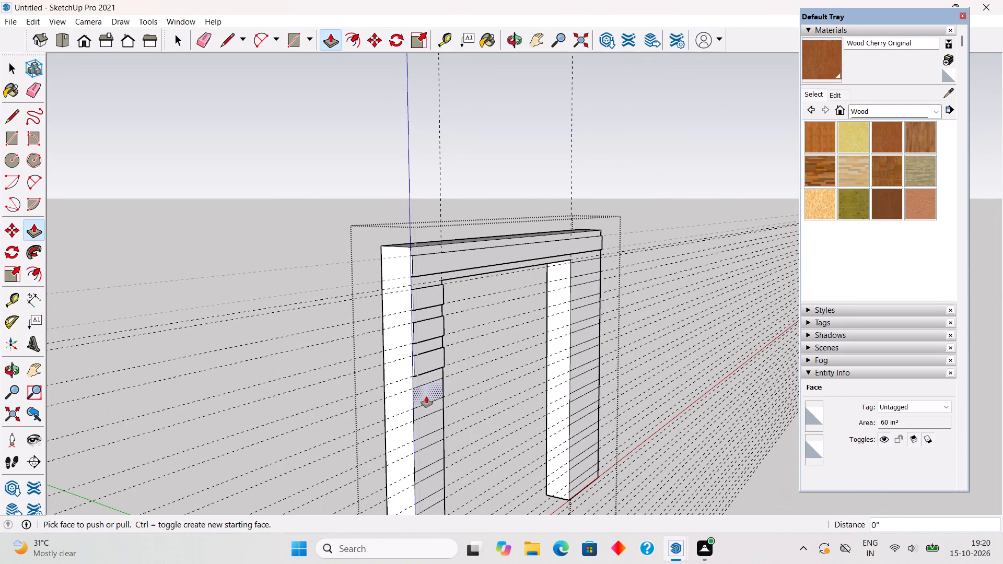
{"action": "double_click", "coordinate": [434, 424]}
{"action": "left_click", "coordinate": [440, 452]}
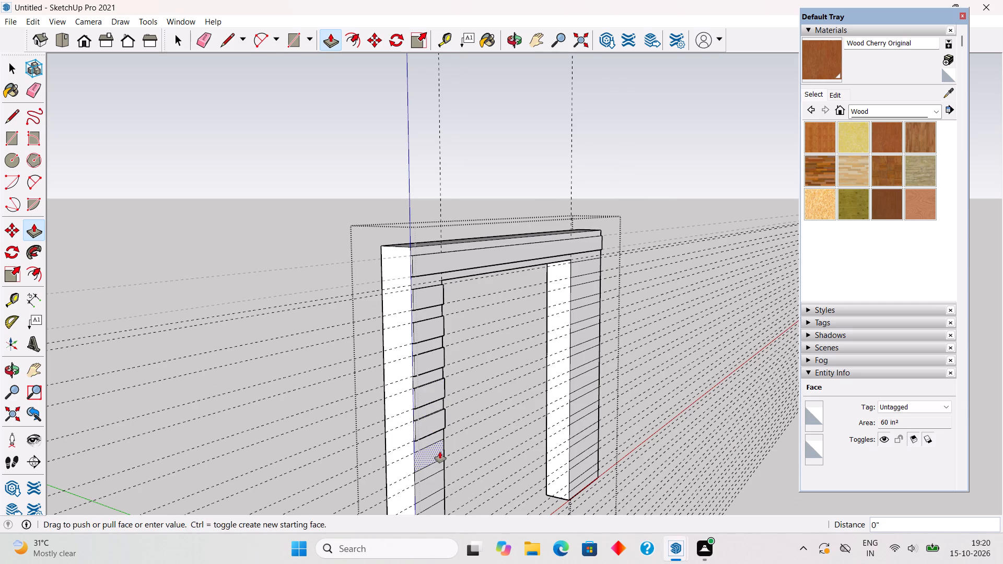
{"action": "left_click", "coordinate": [440, 452]}
Pull out the narrow pier's four lower 5" bands and its 3" base strip to the same depth.
{"action": "scroll", "coordinate": [429, 265], "scroll_direction": "down", "scroll_amount": 10}
{"action": "scroll", "coordinate": [431, 431], "scroll_direction": "up", "scroll_amount": 3}
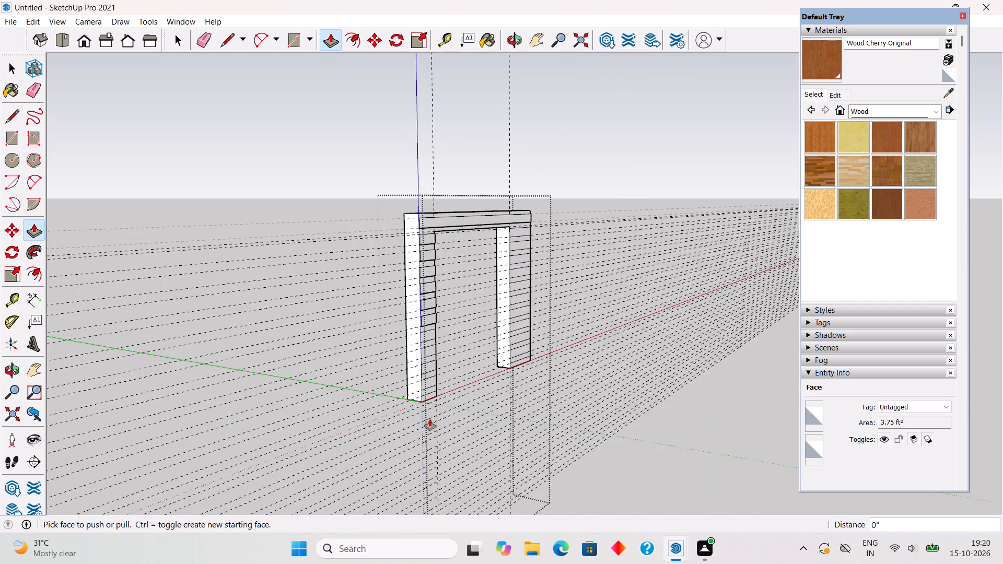
{"action": "scroll", "coordinate": [430, 419], "scroll_direction": "up", "scroll_amount": 11}
{"action": "double_click", "coordinate": [423, 260]}
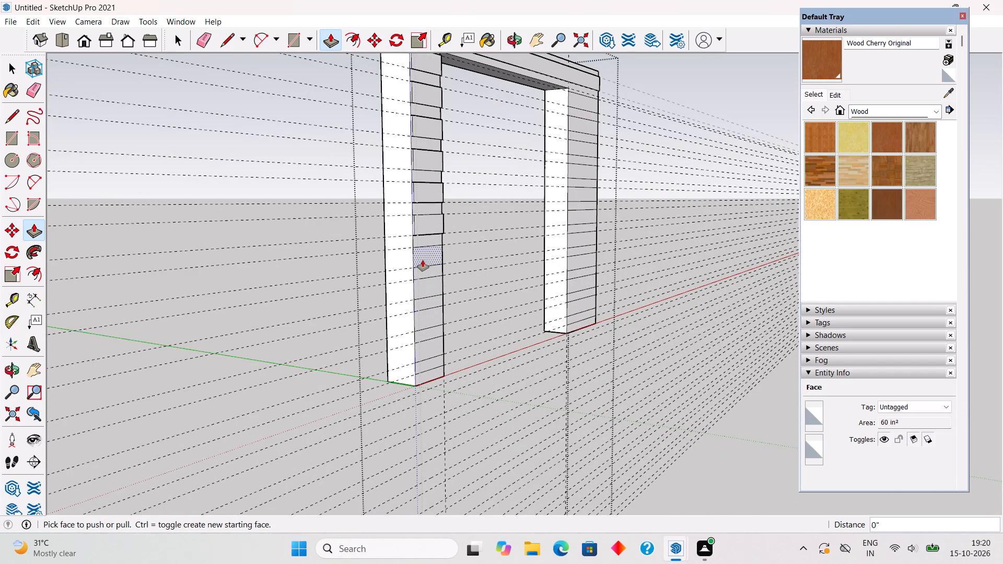
{"action": "double_click", "coordinate": [426, 284]}
{"action": "double_click", "coordinate": [426, 320]}
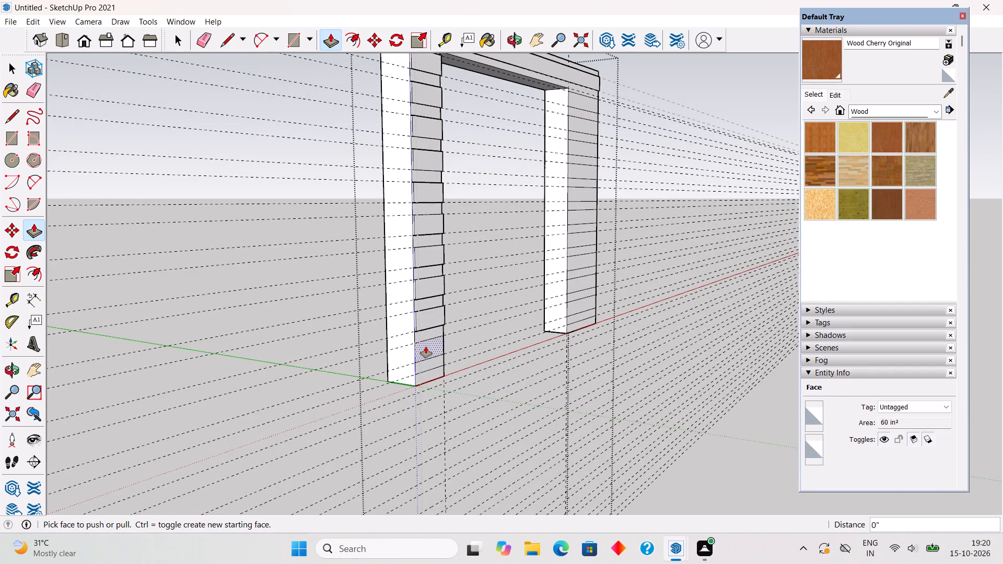
{"action": "double_click", "coordinate": [426, 347]}
{"action": "double_click", "coordinate": [428, 375]}
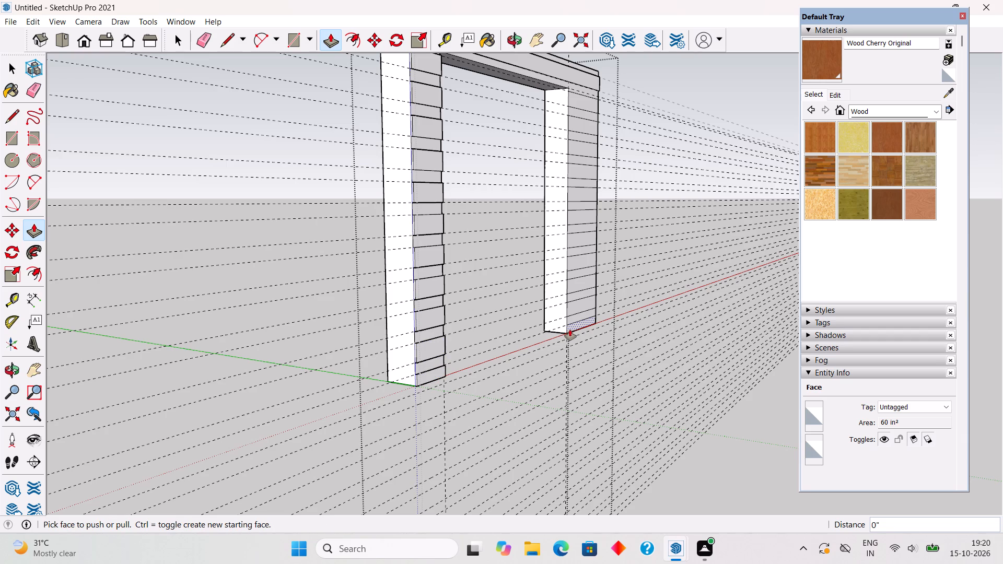
Pull out the wide pier's 3" base strip and all ten 5" bands to the same depth as the narrow pier's bands.
{"action": "double_click", "coordinate": [572, 329]}
{"action": "double_click", "coordinate": [573, 310]}
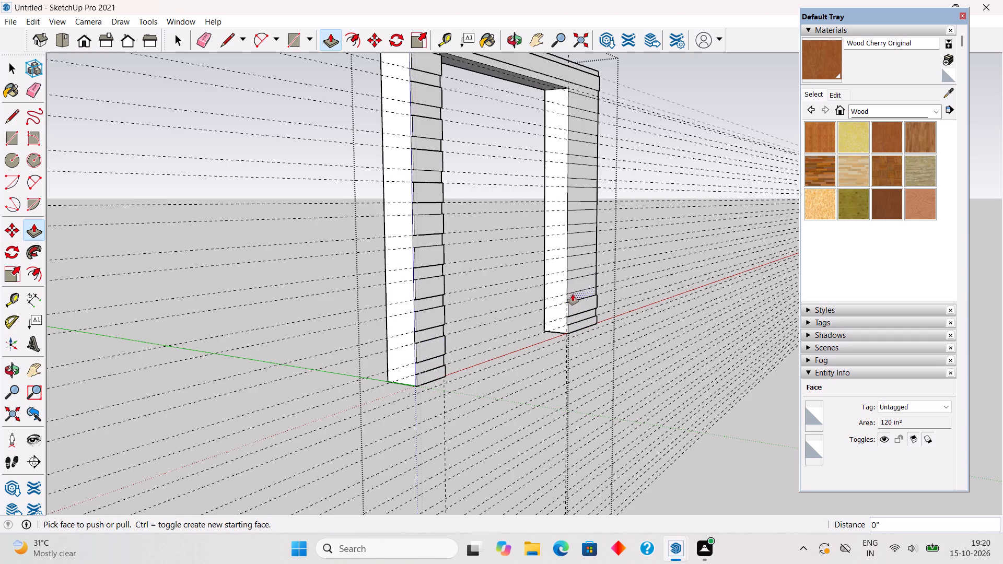
{"action": "double_click", "coordinate": [572, 284]}
{"action": "double_click", "coordinate": [570, 264]}
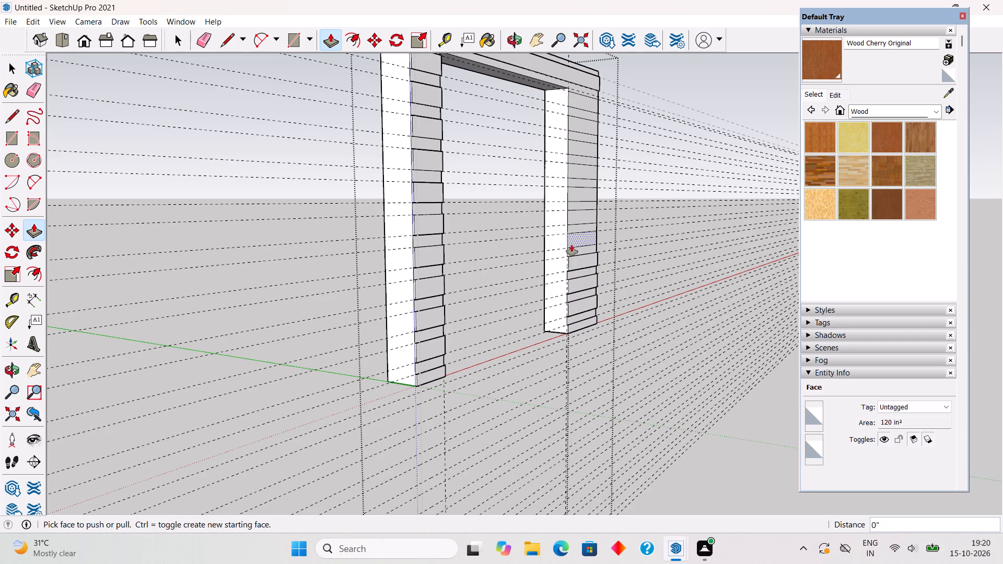
{"action": "double_click", "coordinate": [572, 243]}
{"action": "double_click", "coordinate": [575, 215]}
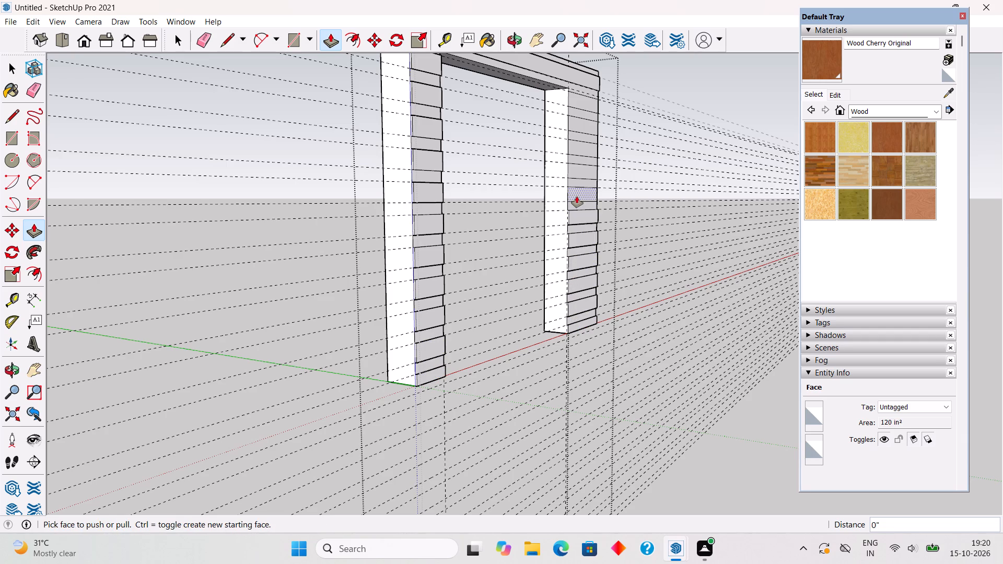
{"action": "double_click", "coordinate": [577, 195]}
{"action": "double_click", "coordinate": [576, 172]}
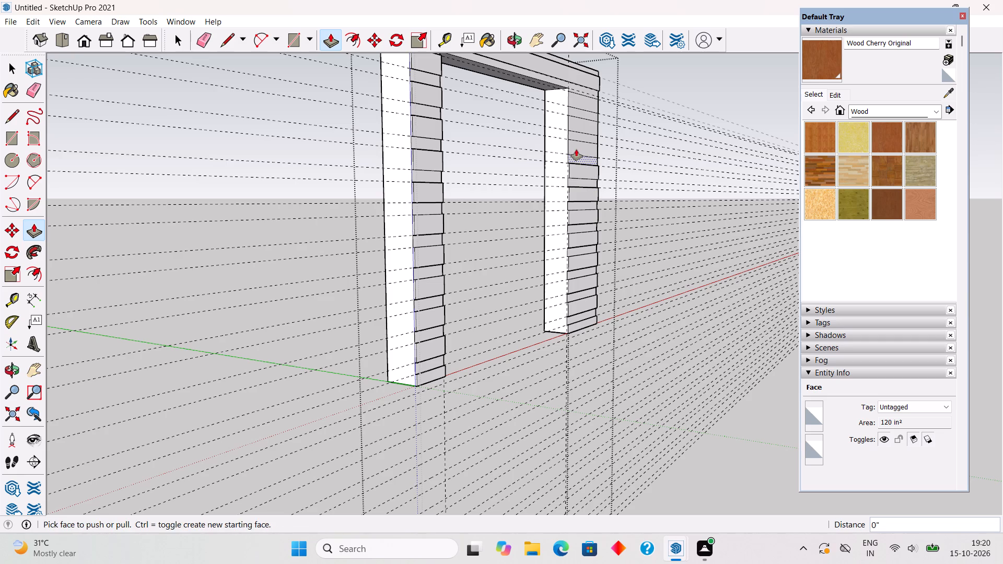
{"action": "double_click", "coordinate": [576, 149]}
{"action": "double_click", "coordinate": [576, 125]}
{"action": "double_click", "coordinate": [576, 103]}
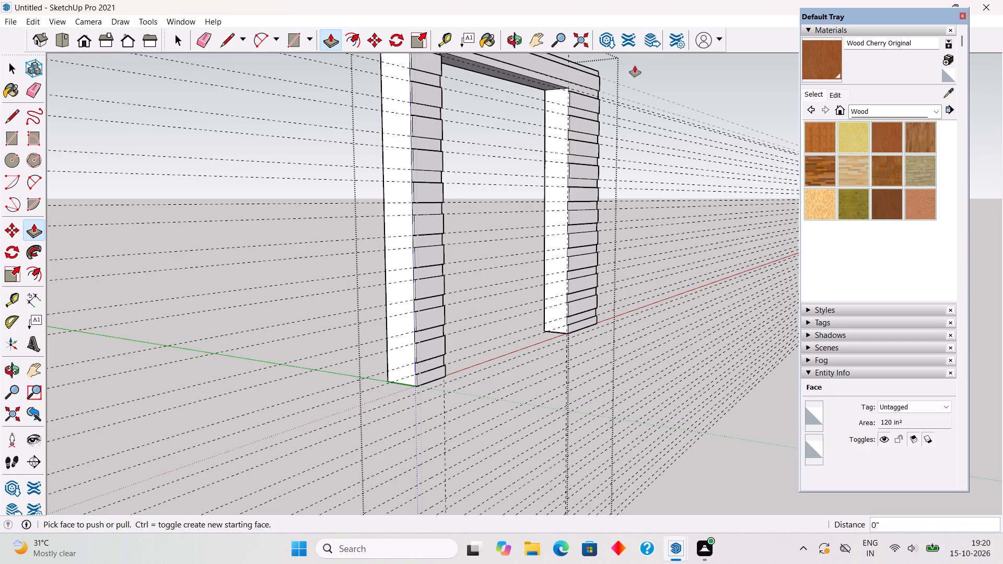
{"action": "key", "text": "space"}
Delete the guides inside the wall group and close the group.
{"action": "scroll", "coordinate": [620, 108], "scroll_direction": "down", "scroll_amount": 4}
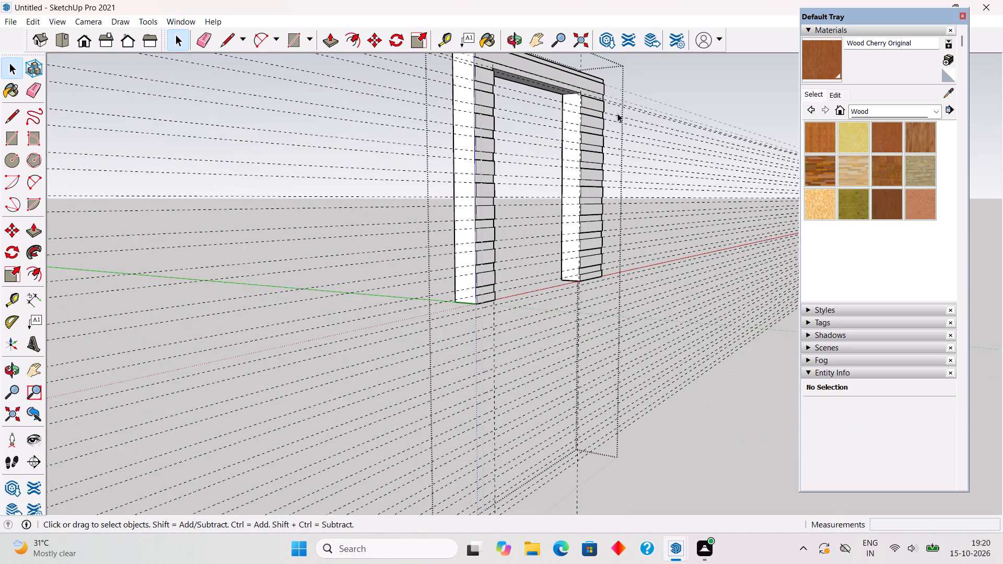
{"action": "middle_click_drag", "start_coordinate": [593, 136], "coordinate": [383, 213]}
{"action": "scroll", "coordinate": [383, 213], "scroll_direction": "down", "scroll_amount": 1}
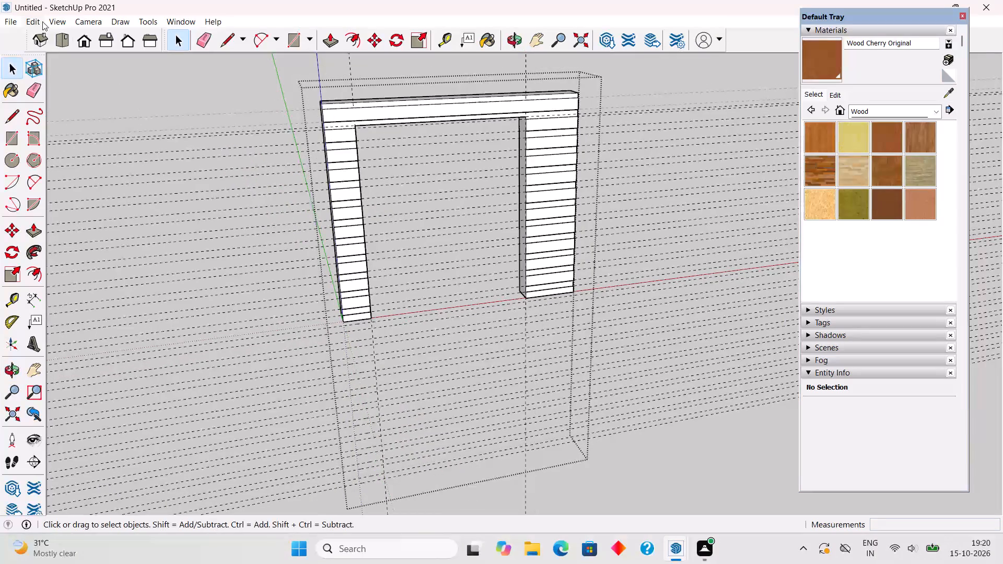
{"action": "left_click", "coordinate": [42, 20]}
{"action": "left_click", "coordinate": [91, 133]}
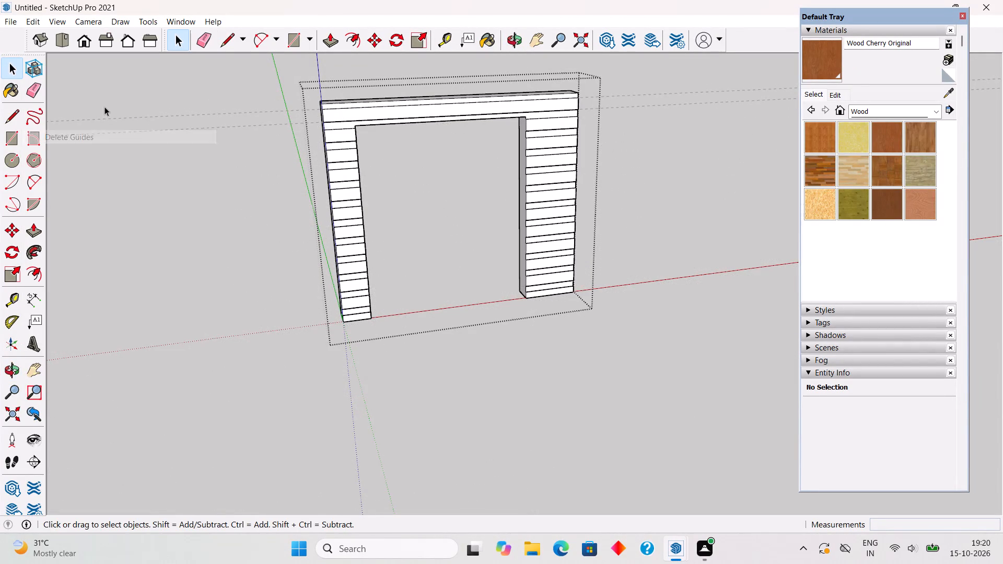
{"action": "left_click", "coordinate": [108, 98]}
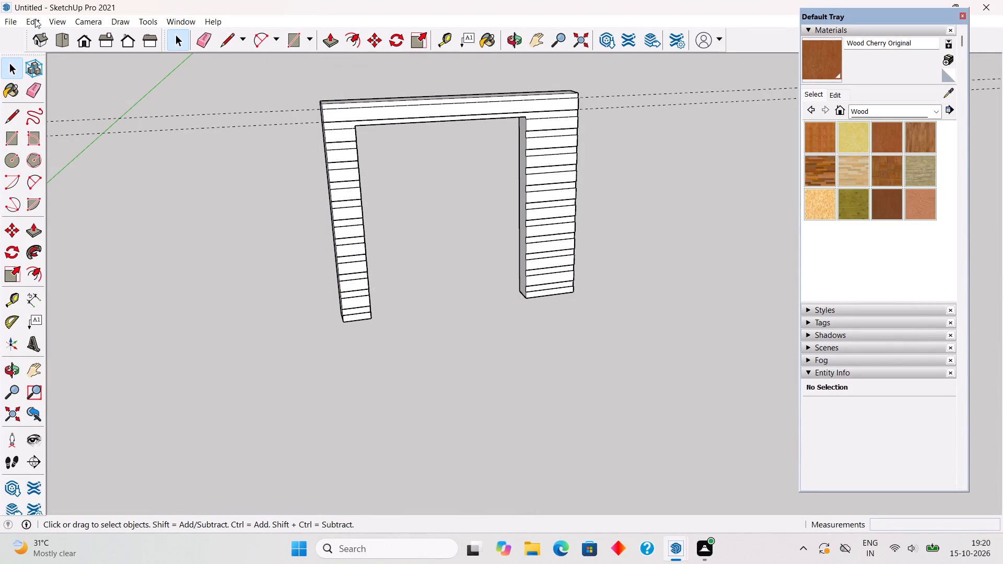
Delete the remaining guides outside the wall group.
{"action": "left_click", "coordinate": [32, 15]}
{"action": "left_click", "coordinate": [38, 22]}
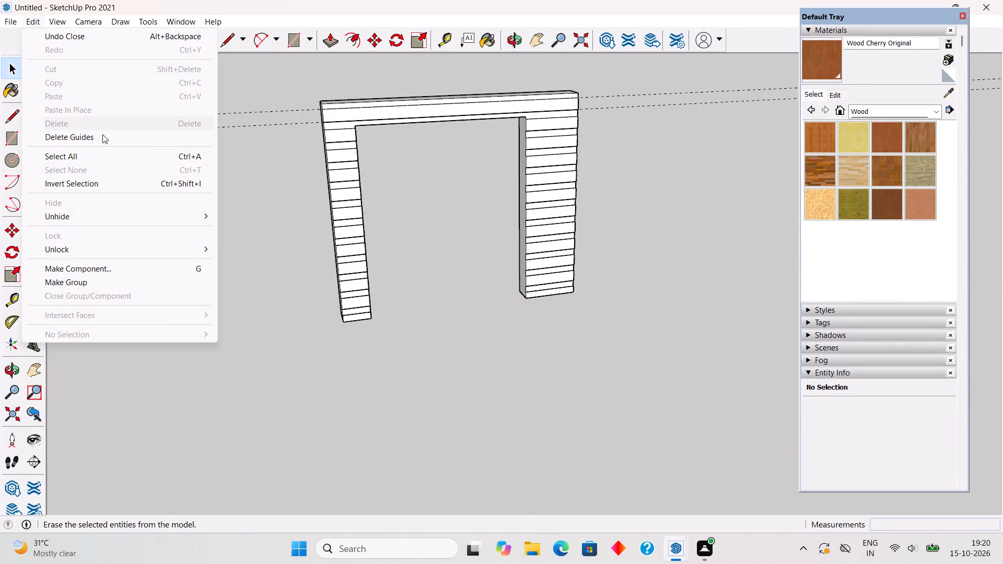
{"action": "left_click", "coordinate": [102, 134]}
Unhide the geometry that was hidden last.
{"action": "scroll", "coordinate": [255, 229], "scroll_direction": "down", "scroll_amount": 4}
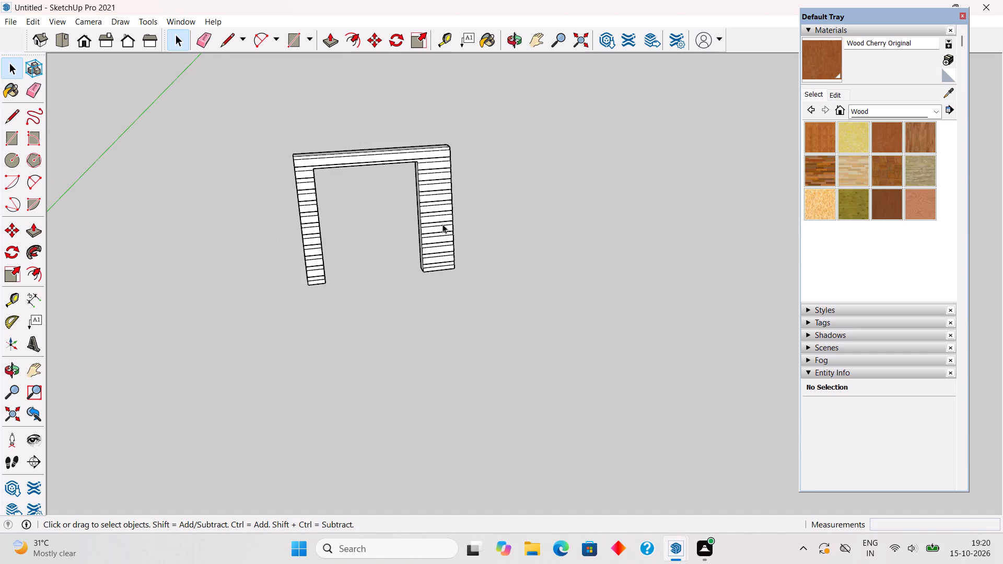
{"action": "left_click", "coordinate": [27, 22]}
{"action": "left_click", "coordinate": [81, 217]}
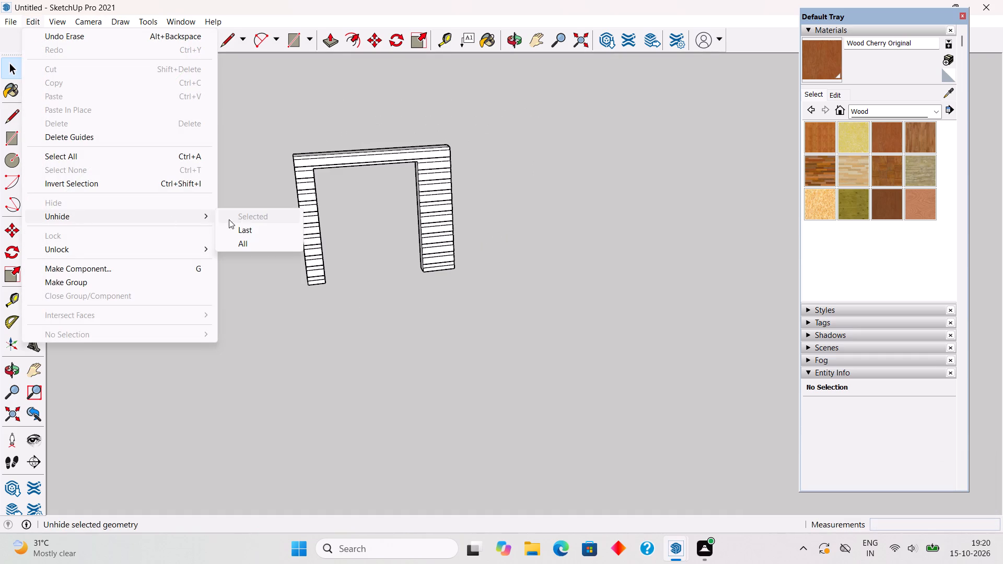
{"action": "left_click", "coordinate": [252, 231]}
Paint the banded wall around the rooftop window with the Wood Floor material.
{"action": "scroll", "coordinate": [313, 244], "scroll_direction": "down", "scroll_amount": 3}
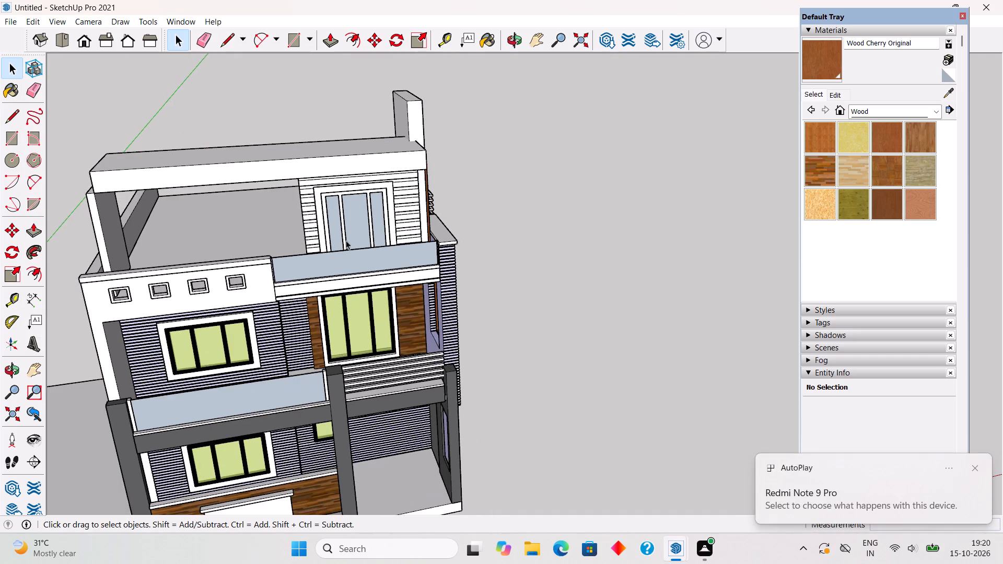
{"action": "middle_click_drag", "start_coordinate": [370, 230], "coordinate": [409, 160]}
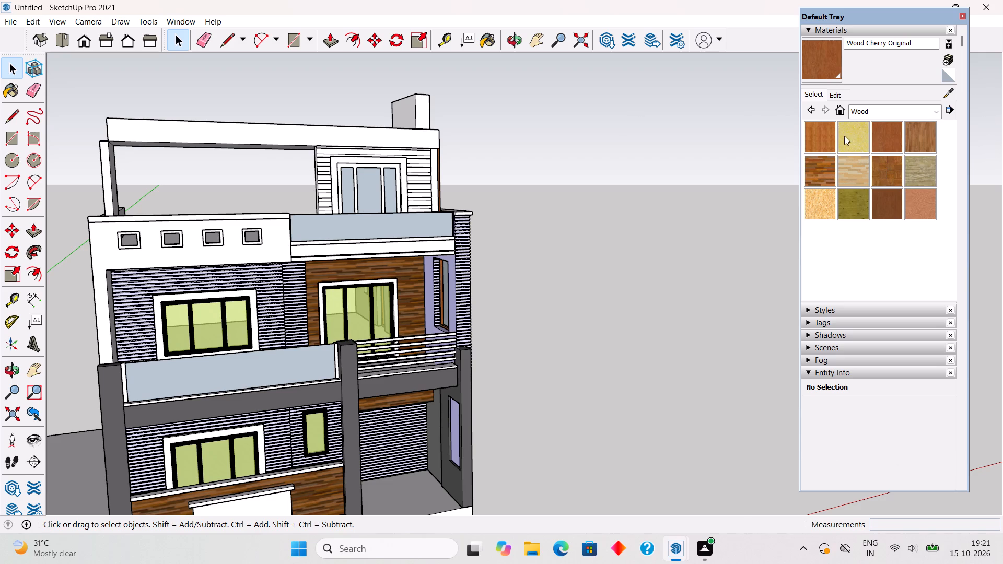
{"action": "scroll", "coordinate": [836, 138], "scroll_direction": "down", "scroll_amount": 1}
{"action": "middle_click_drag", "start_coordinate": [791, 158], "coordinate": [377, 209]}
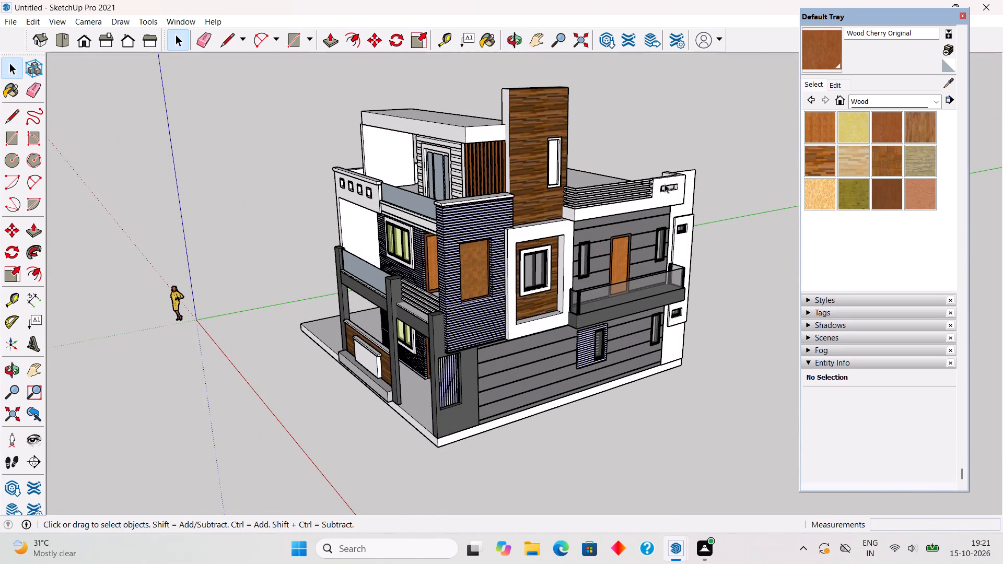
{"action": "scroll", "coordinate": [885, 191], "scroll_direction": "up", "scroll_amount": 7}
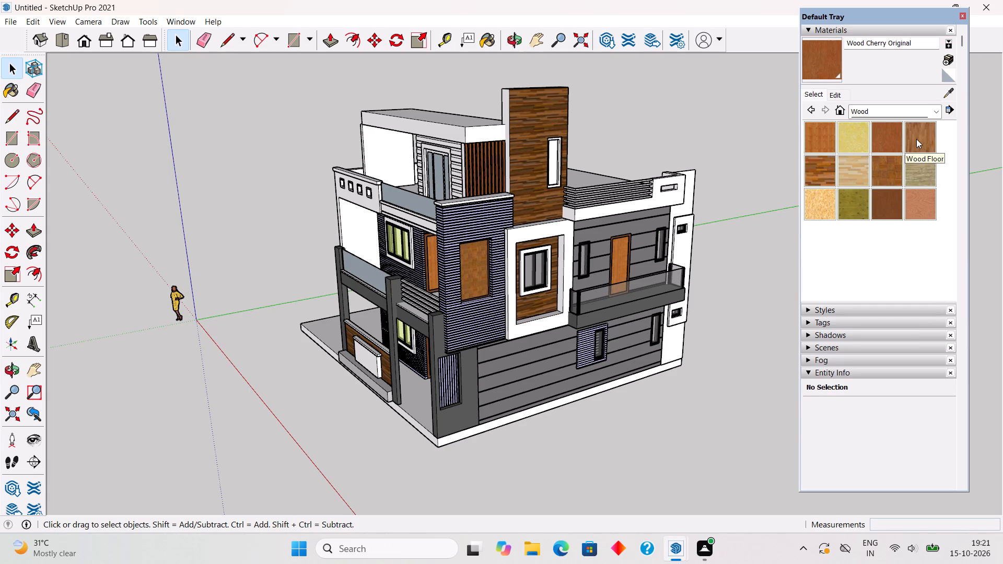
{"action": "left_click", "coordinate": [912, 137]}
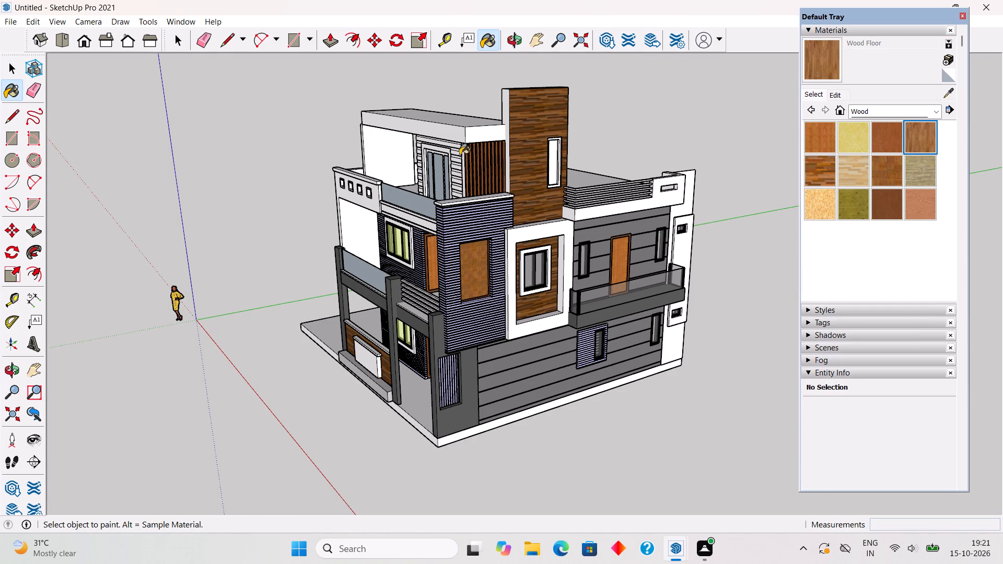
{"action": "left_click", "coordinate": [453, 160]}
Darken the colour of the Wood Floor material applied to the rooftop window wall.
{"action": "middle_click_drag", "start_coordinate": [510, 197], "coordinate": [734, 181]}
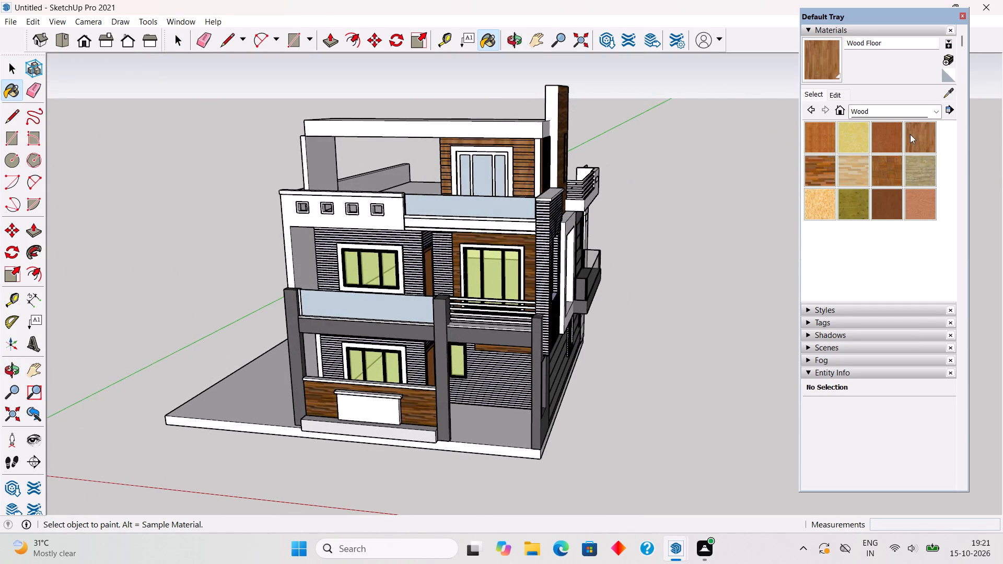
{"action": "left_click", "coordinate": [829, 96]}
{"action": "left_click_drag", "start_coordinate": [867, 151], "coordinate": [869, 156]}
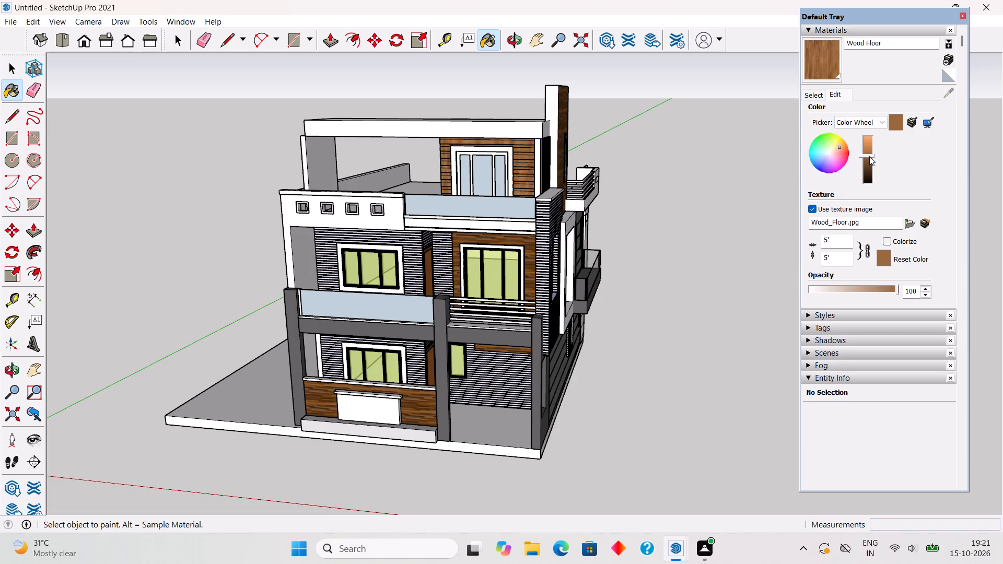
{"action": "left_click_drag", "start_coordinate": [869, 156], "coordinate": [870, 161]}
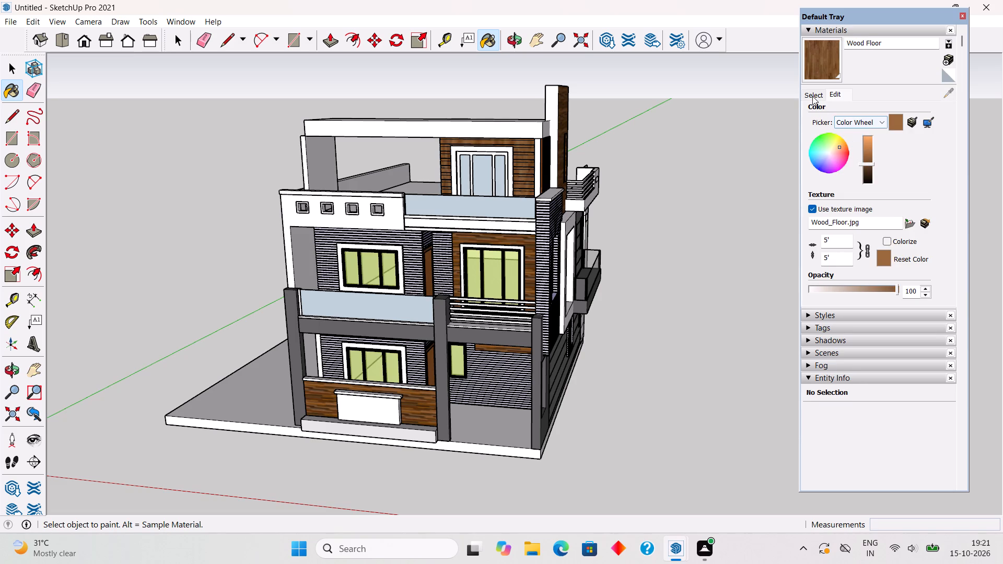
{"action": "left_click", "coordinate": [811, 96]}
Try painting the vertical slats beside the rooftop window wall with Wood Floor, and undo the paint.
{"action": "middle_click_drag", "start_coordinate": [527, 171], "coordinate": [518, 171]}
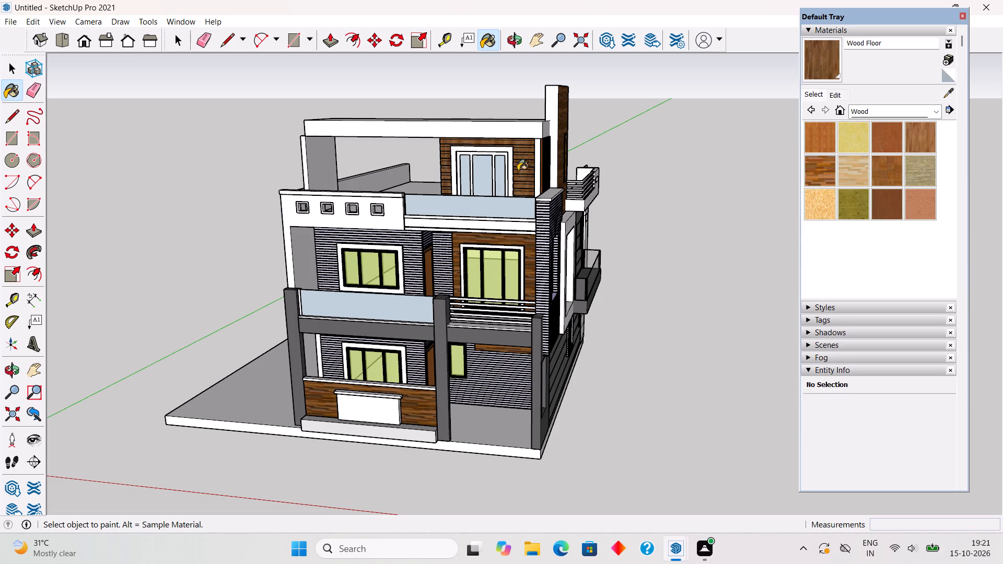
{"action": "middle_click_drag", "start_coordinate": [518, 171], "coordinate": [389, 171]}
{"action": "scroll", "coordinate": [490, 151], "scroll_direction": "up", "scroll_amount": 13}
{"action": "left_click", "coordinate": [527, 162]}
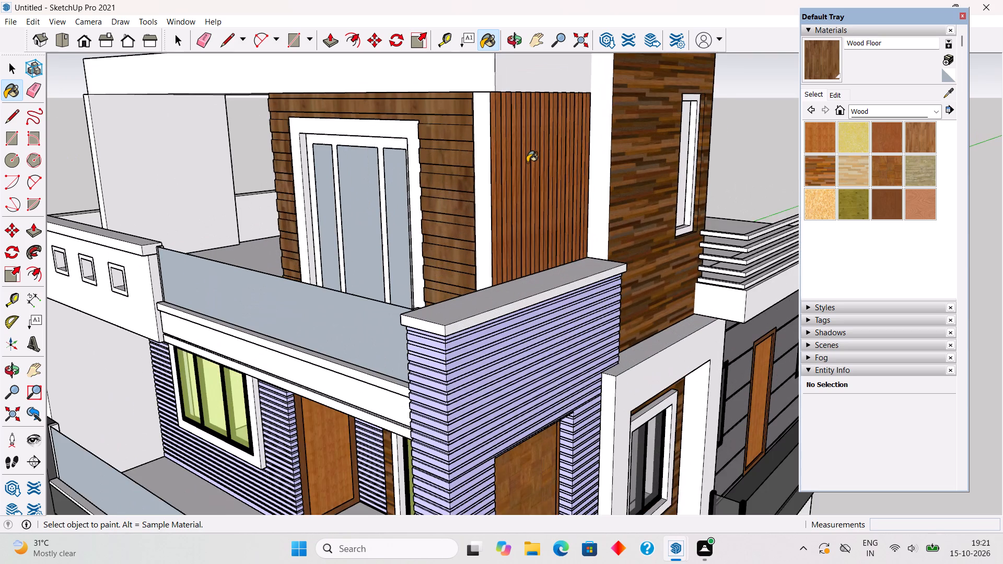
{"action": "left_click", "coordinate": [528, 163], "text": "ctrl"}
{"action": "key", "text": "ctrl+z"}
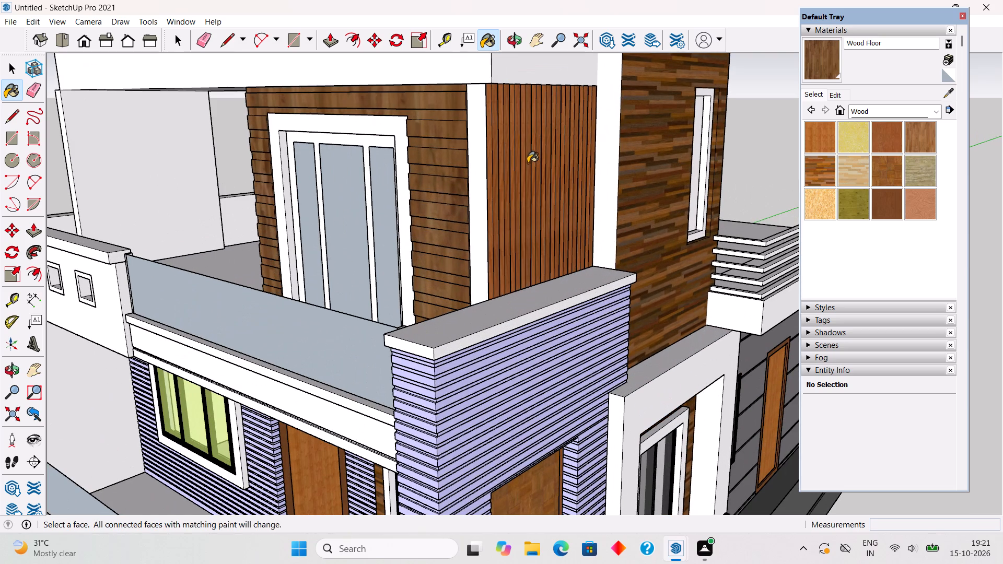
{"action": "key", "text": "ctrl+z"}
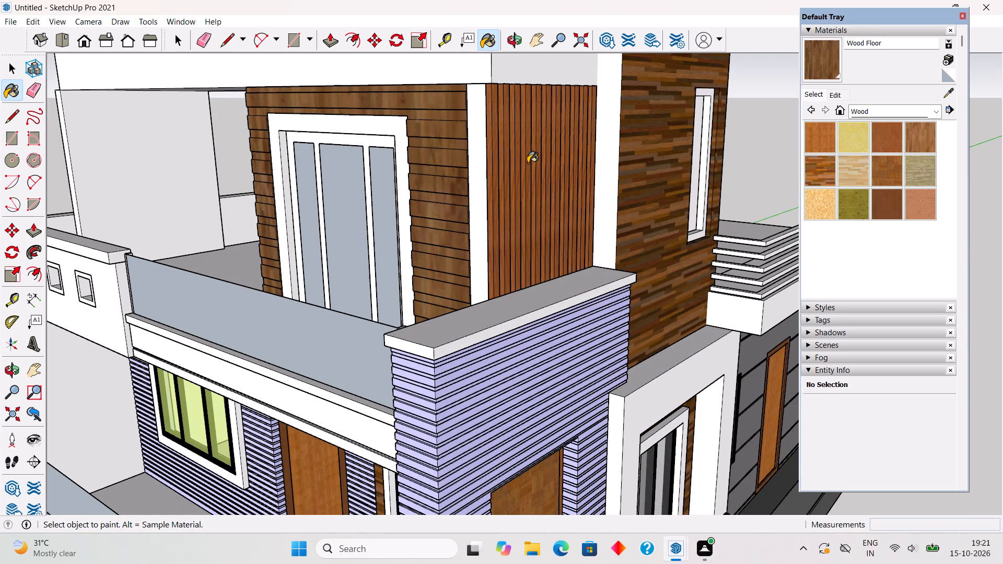
Sample Wood Cherry Original from the vertical slats and paint the banded wall around the rooftop window with it.
{"action": "left_click", "coordinate": [947, 91]}
{"action": "left_click", "coordinate": [557, 167]}
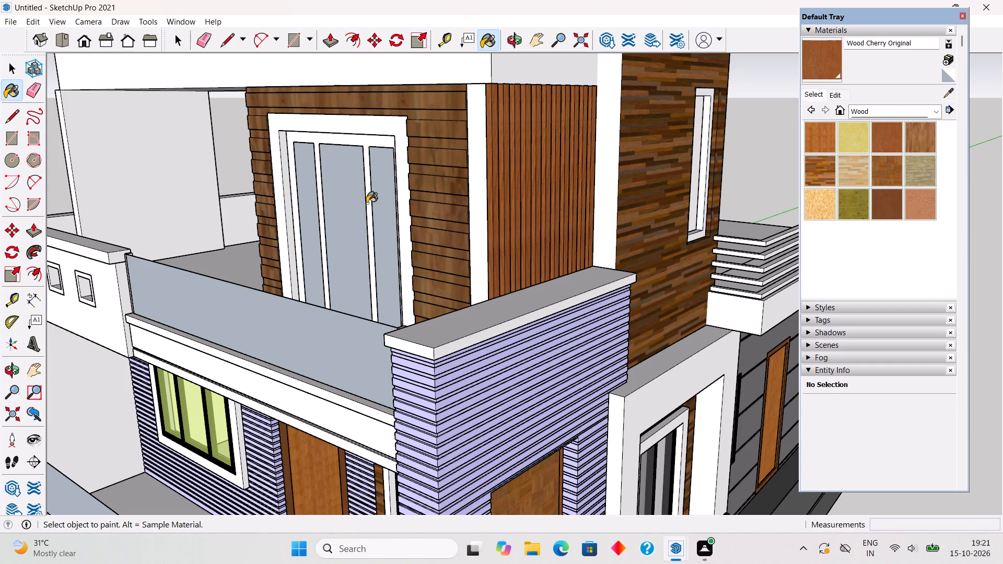
{"action": "left_click", "coordinate": [419, 204]}
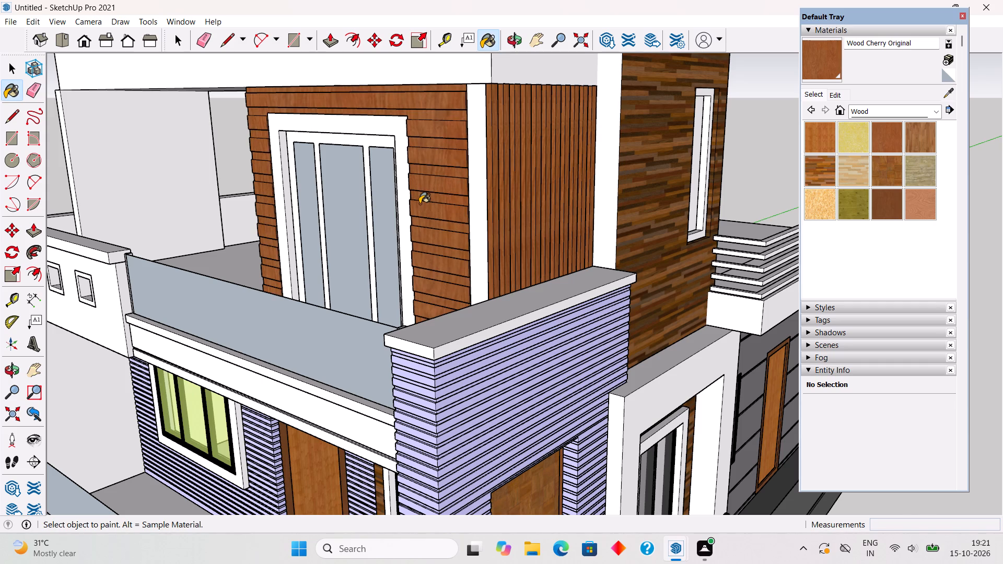
{"action": "key", "text": "space"}
Paint the narrow white corner strip between the banded wall and the vertical slats with Wood Cherry Original.
{"action": "scroll", "coordinate": [419, 204], "scroll_direction": "down", "scroll_amount": 10}
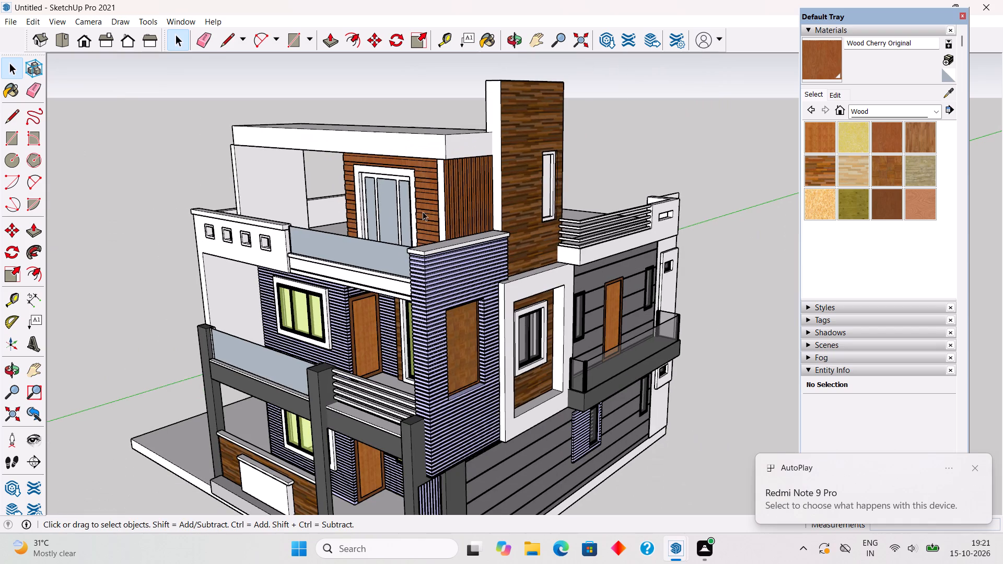
{"action": "left_click", "coordinate": [589, 141]}
{"action": "middle_click_drag", "start_coordinate": [573, 272], "coordinate": [773, 252]}
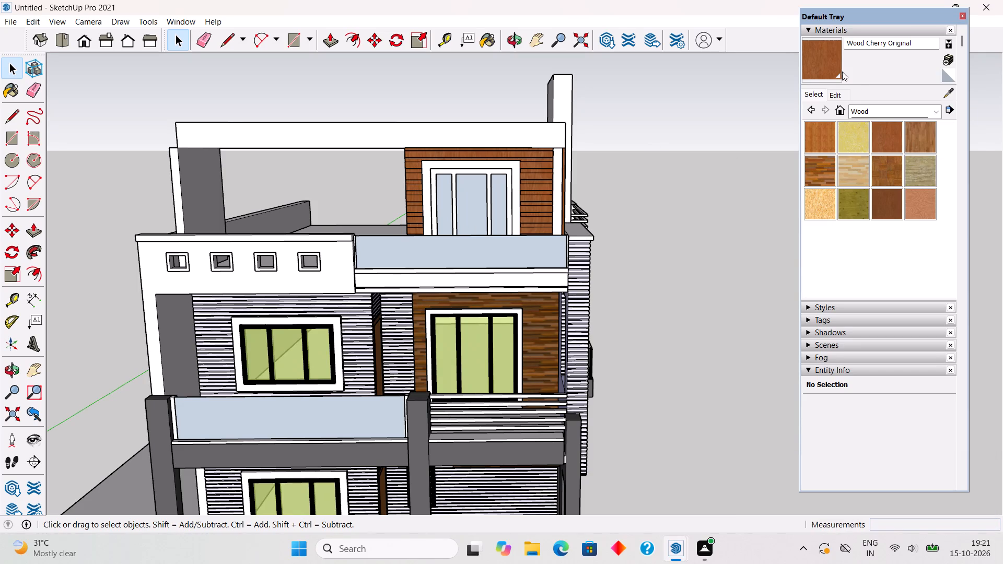
{"action": "left_click", "coordinate": [829, 66]}
{"action": "left_click", "coordinate": [558, 186]}
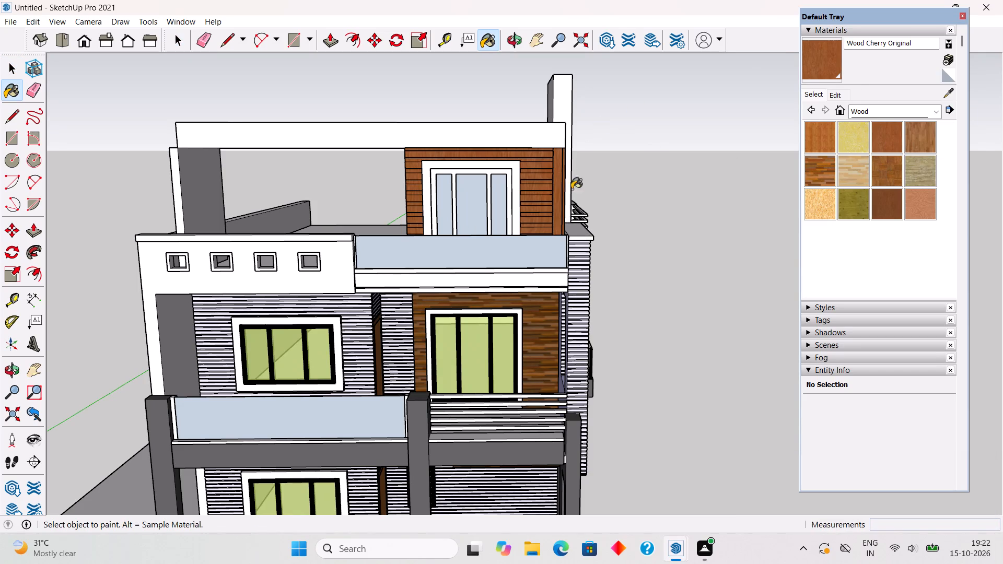
{"action": "key", "text": "space"}
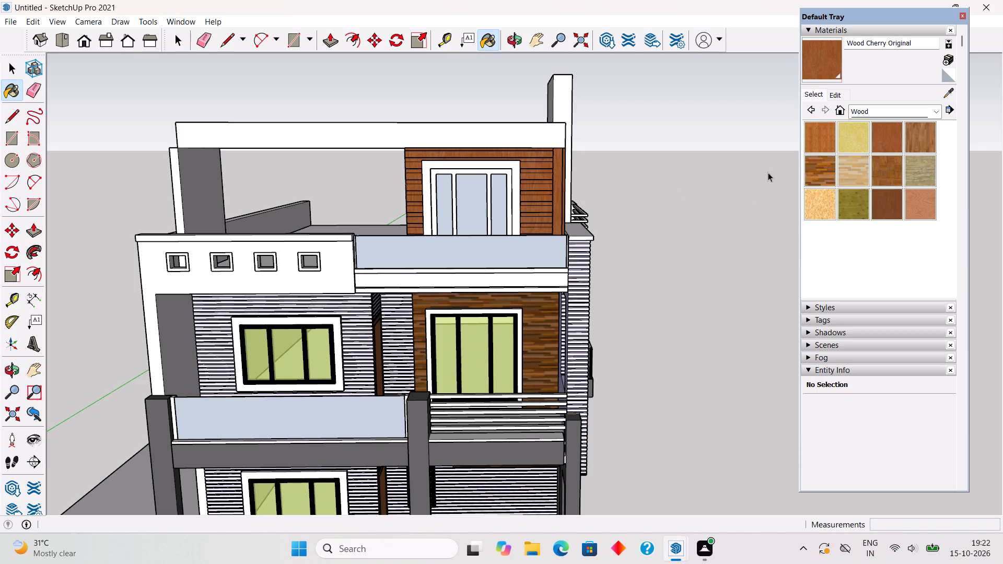
Sample black Color M09 from the first-floor window frame and paint the rooftop window's inner frame and mullions with it.
{"action": "middle_click_drag", "start_coordinate": [593, 176], "coordinate": [208, 261]}
{"action": "scroll", "coordinate": [190, 220], "scroll_direction": "down", "scroll_amount": 1}
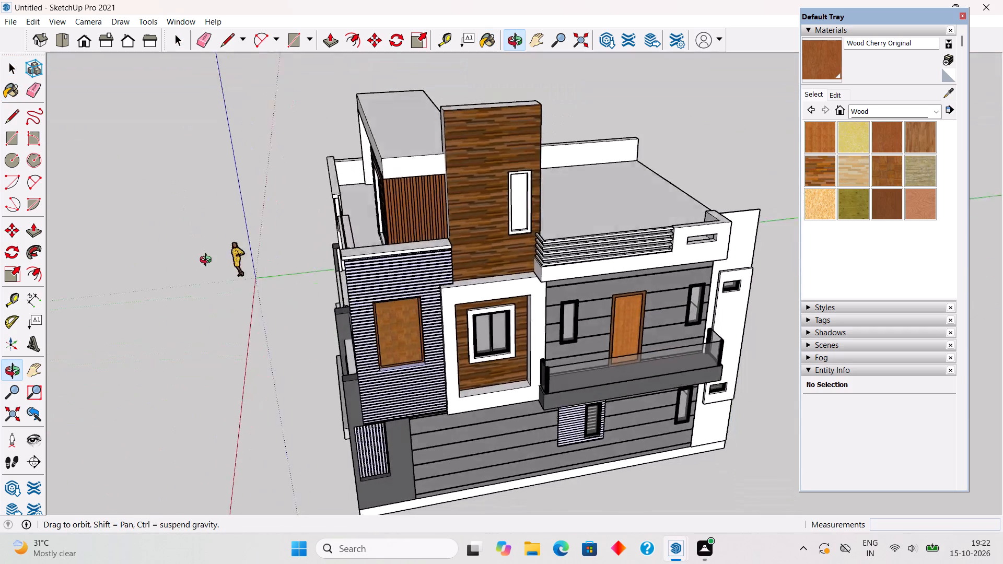
{"action": "middle_click_drag", "start_coordinate": [208, 261], "coordinate": [624, 194]}
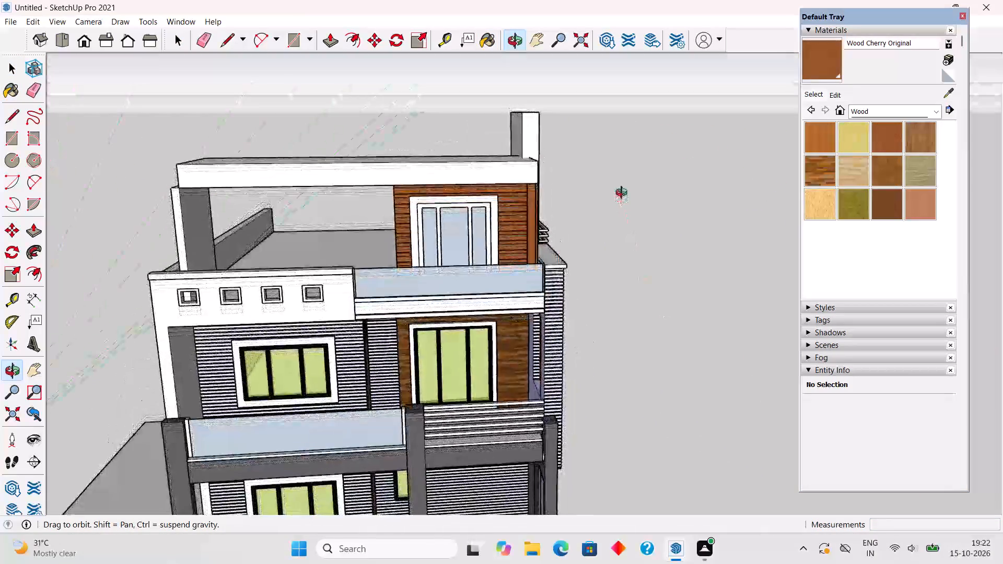
{"action": "middle_click_drag", "start_coordinate": [624, 194], "coordinate": [336, 209]}
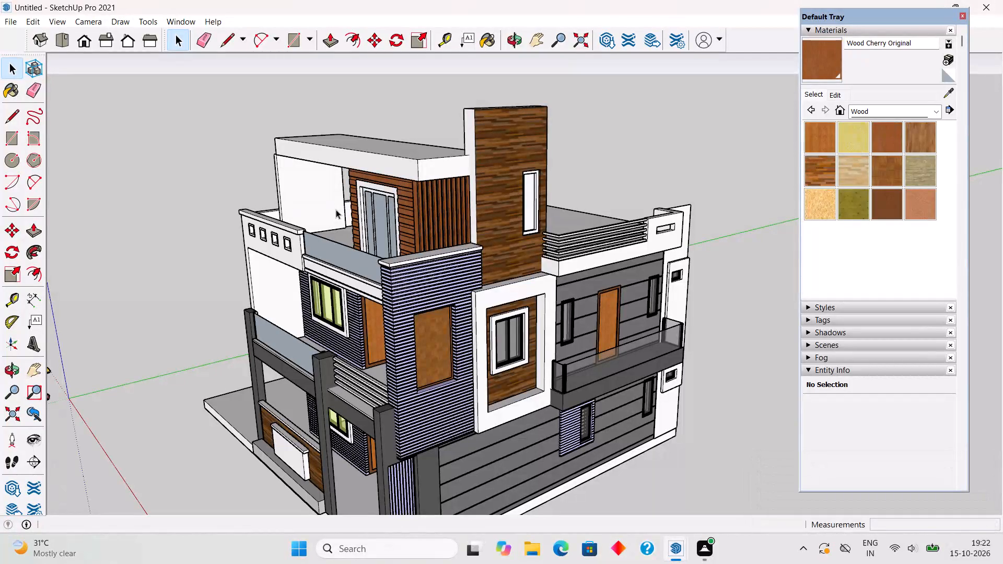
{"action": "middle_click_drag", "start_coordinate": [360, 226], "coordinate": [594, 244]}
{"action": "middle_click_drag", "start_coordinate": [520, 233], "coordinate": [568, 233]}
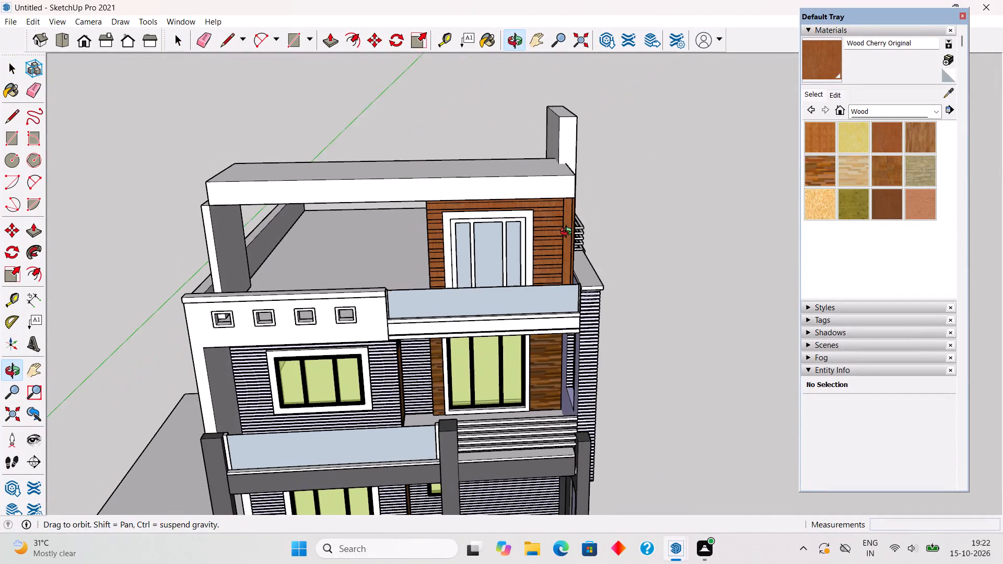
{"action": "middle_click_drag", "start_coordinate": [568, 233], "coordinate": [570, 233]}
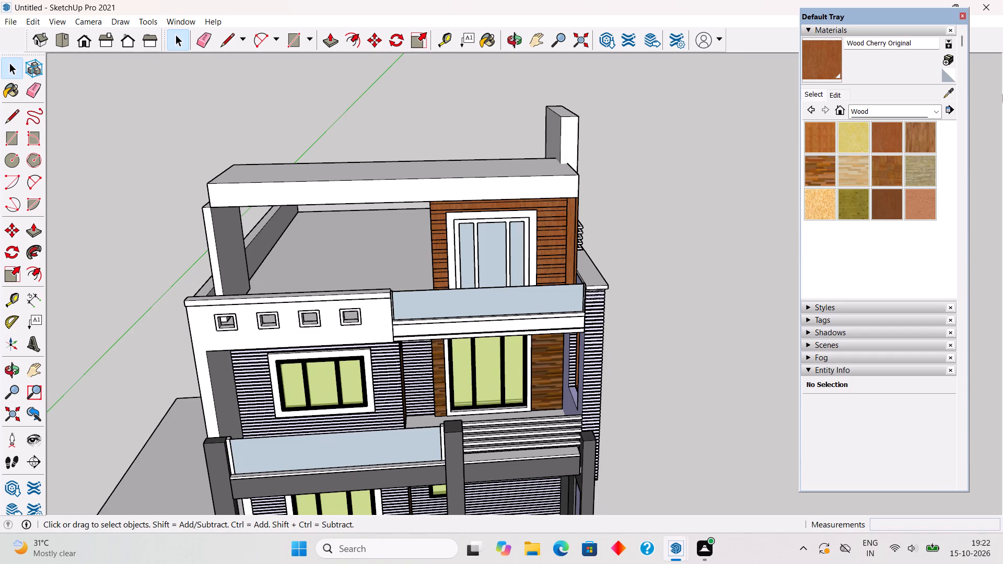
{"action": "left_click", "coordinate": [947, 95]}
{"action": "scroll", "coordinate": [508, 336], "scroll_direction": "up", "scroll_amount": 4}
{"action": "scroll", "coordinate": [530, 377], "scroll_direction": "up", "scroll_amount": 4}
{"action": "left_click", "coordinate": [530, 377]}
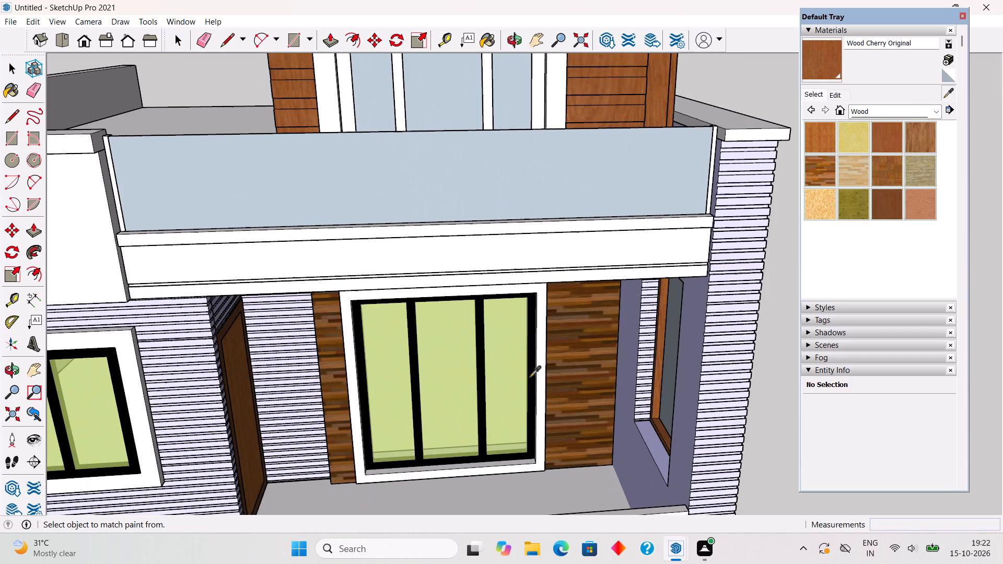
{"action": "left_click", "coordinate": [489, 109]}
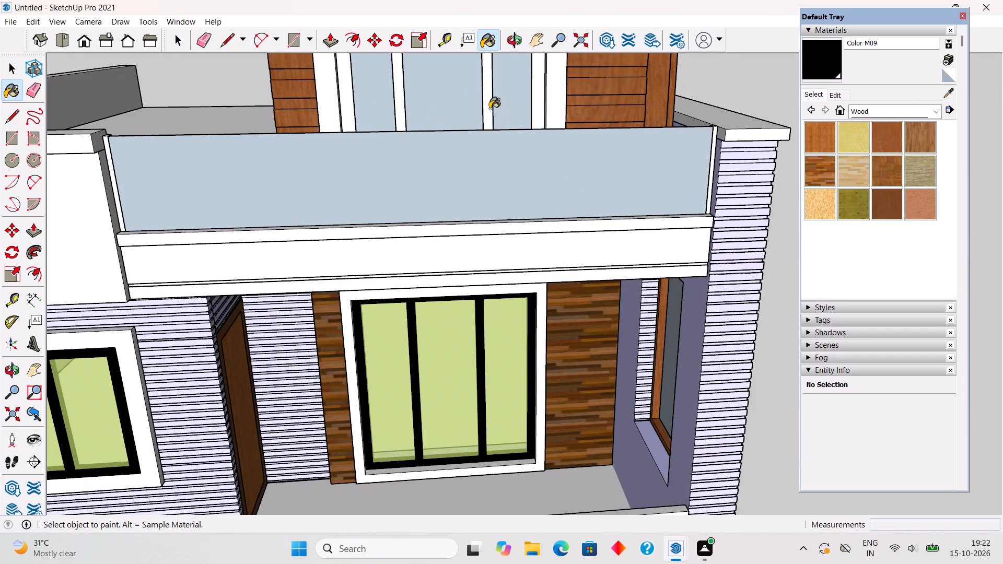
Sample Translucent Glass Gold from the window below and paint the rooftop window's three panes with it.
{"action": "scroll", "coordinate": [489, 128], "scroll_direction": "down", "scroll_amount": 10}
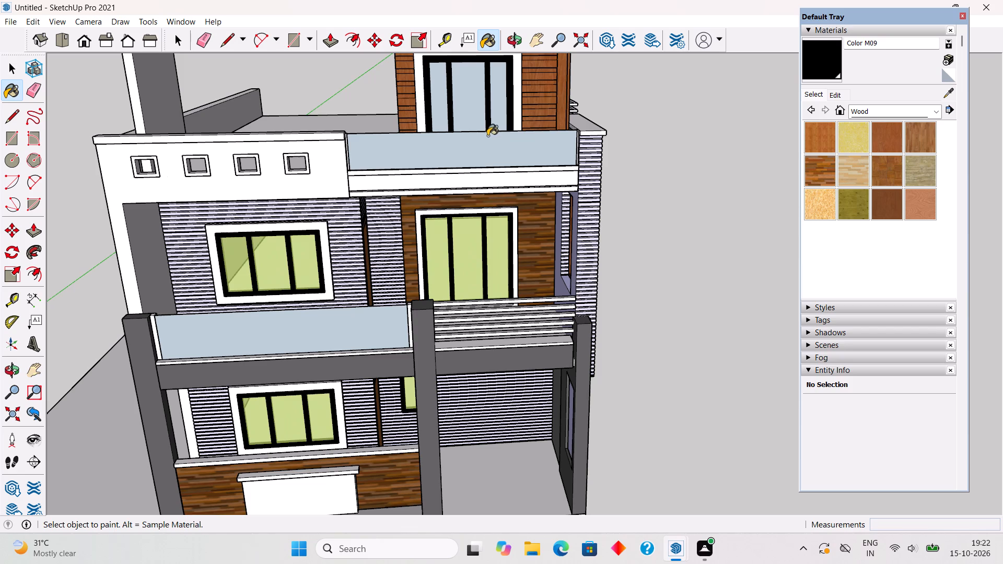
{"action": "left_click", "coordinate": [949, 91]}
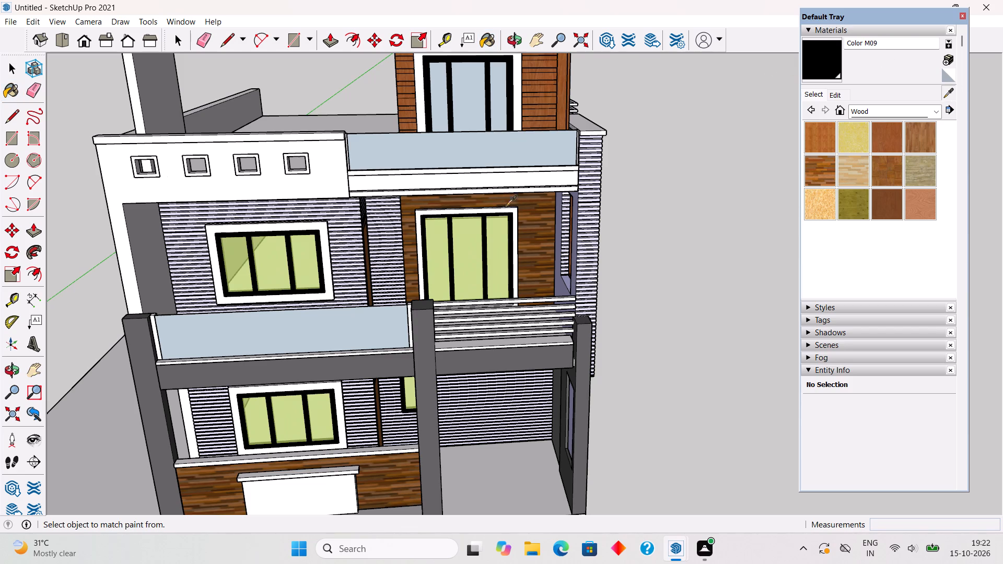
{"action": "left_click", "coordinate": [497, 245]}
{"action": "left_click", "coordinate": [470, 107]}
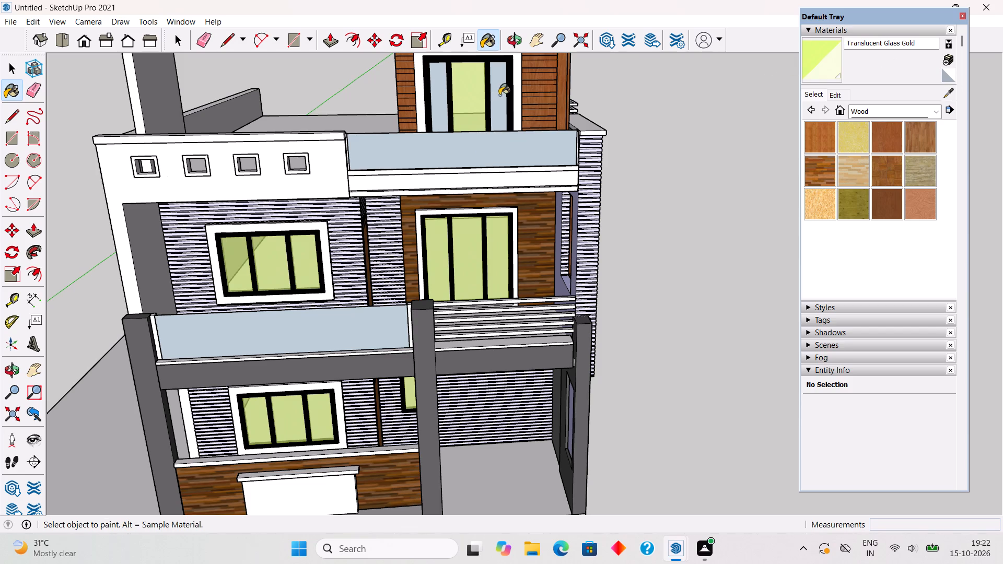
{"action": "left_click", "coordinate": [500, 95]}
{"action": "left_click", "coordinate": [439, 104]}
{"action": "scroll", "coordinate": [469, 170], "scroll_direction": "down", "scroll_amount": 5}
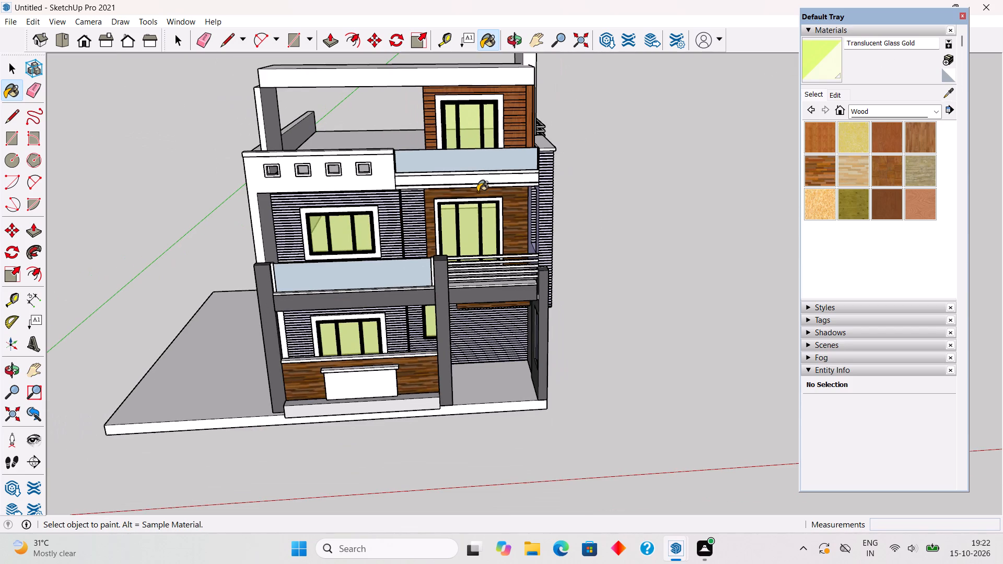
{"action": "key", "text": "space"}
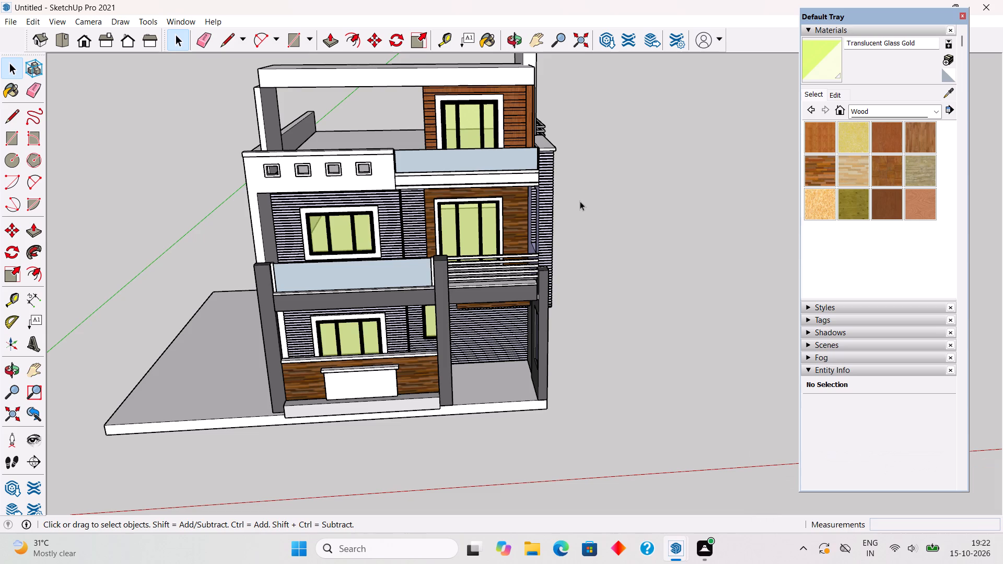
Open the rooftop slab group for editing and pull the slab's long front face outward about 2' 10".
{"action": "middle_click_drag", "start_coordinate": [438, 97], "coordinate": [681, 209]}
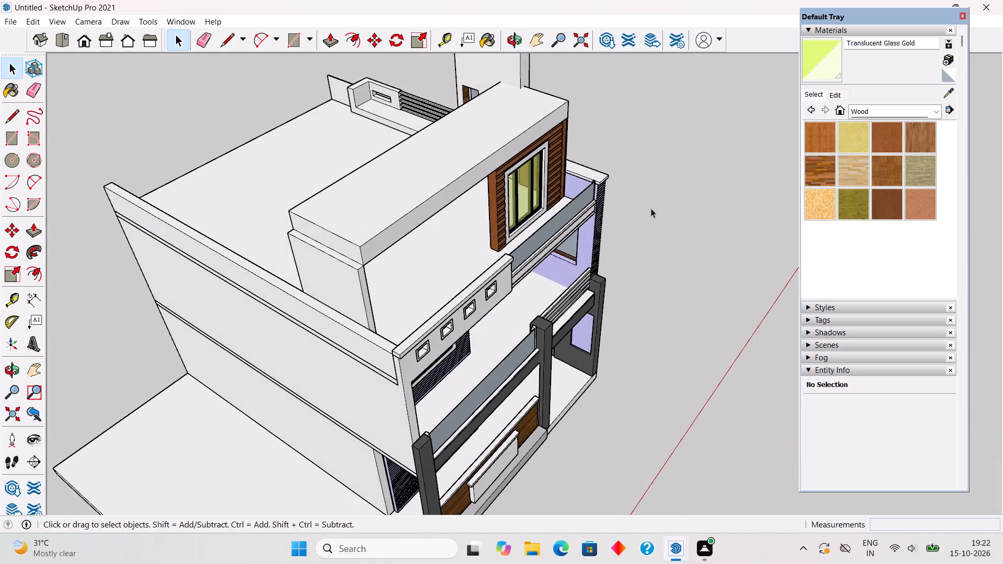
{"action": "scroll", "coordinate": [400, 194], "scroll_direction": "up", "scroll_amount": 4}
{"action": "triple_click", "coordinate": [401, 267]}
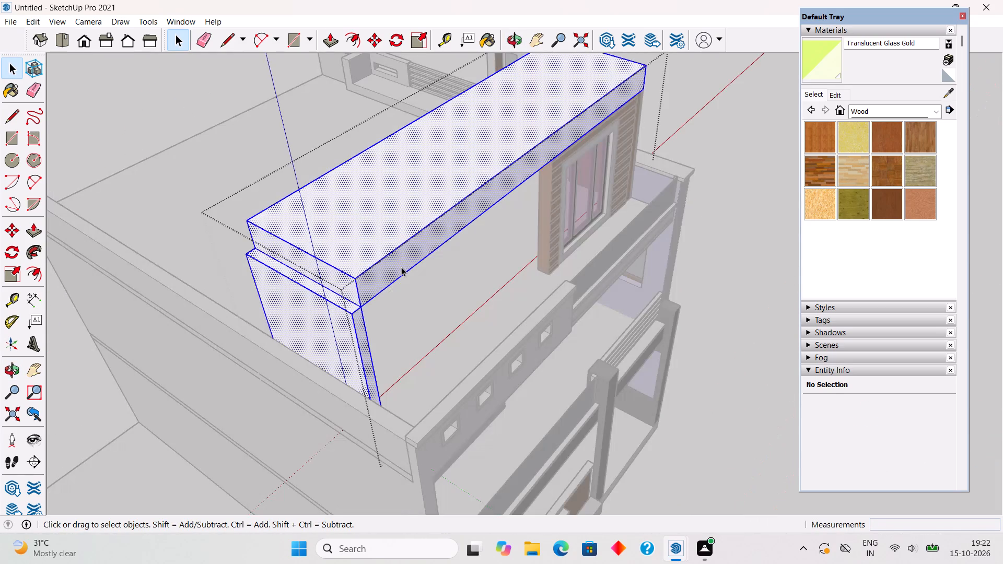
{"action": "key", "text": "p"}
{"action": "left_click", "coordinate": [401, 267]}
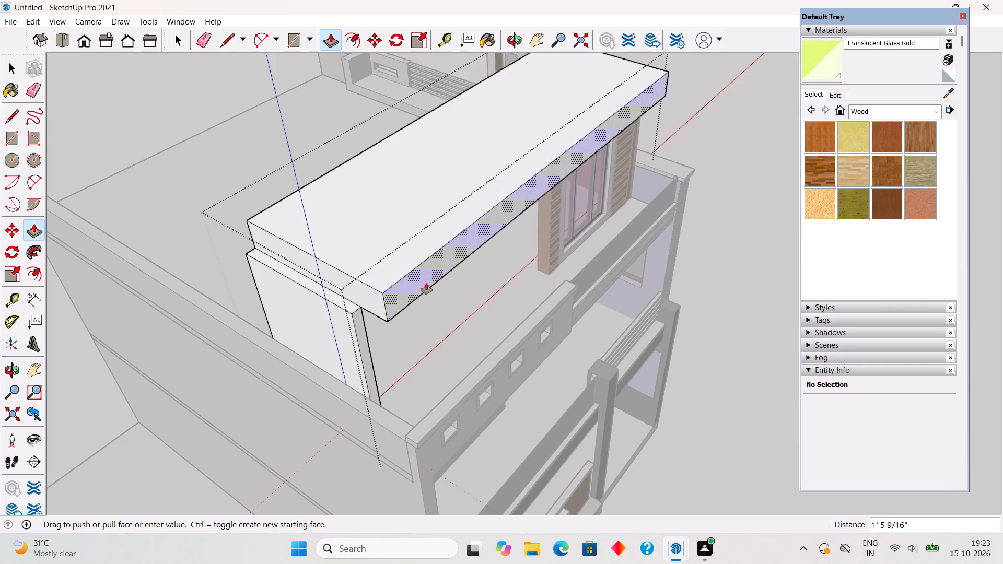
{"action": "left_click", "coordinate": [437, 398]}
Pull the slab's end face above the supporting wall outward 1' 3", extend it further with a second pull, and leave the group.
{"action": "left_click", "coordinate": [402, 316]}
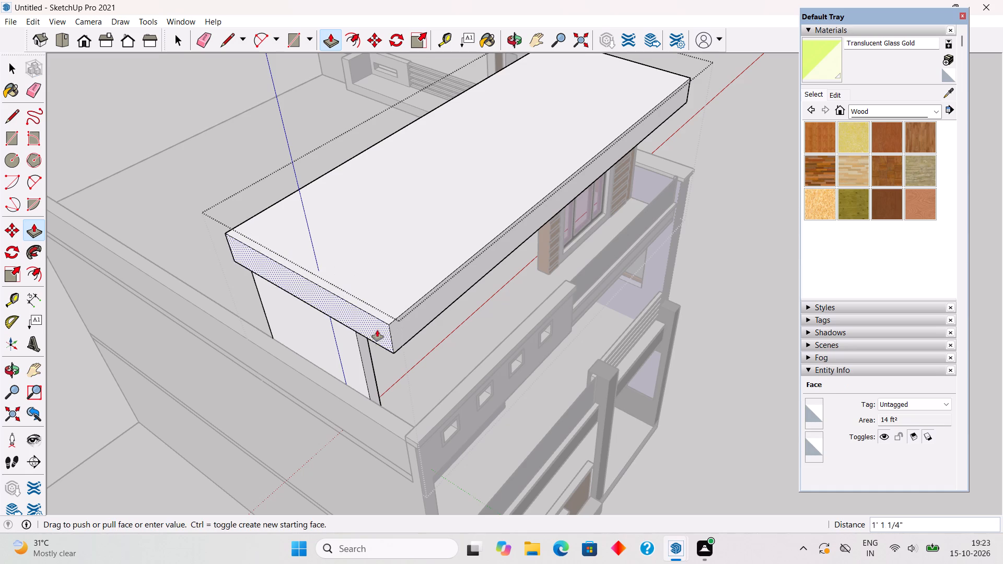
{"action": "left_click", "coordinate": [365, 415]}
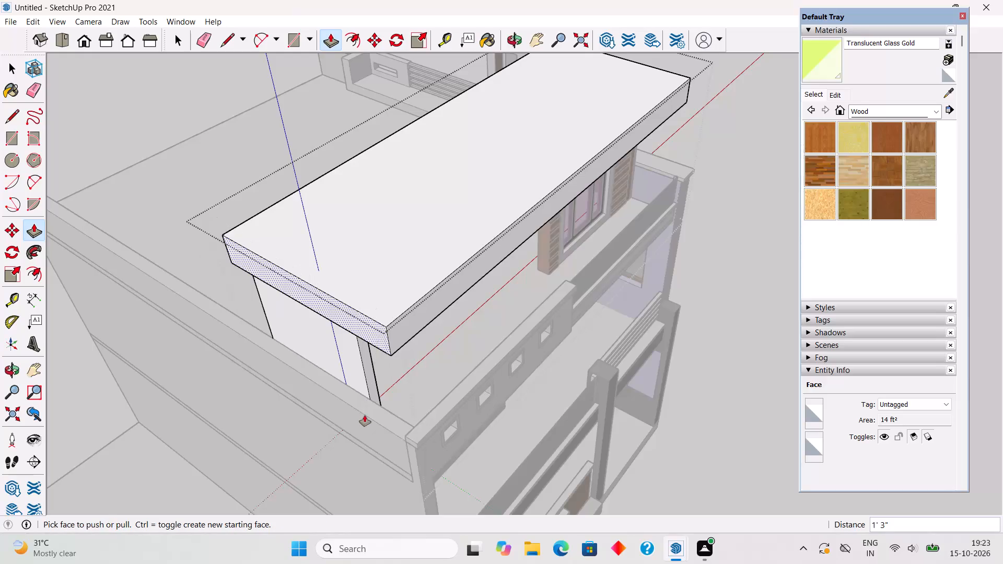
{"action": "left_click", "coordinate": [355, 333]}
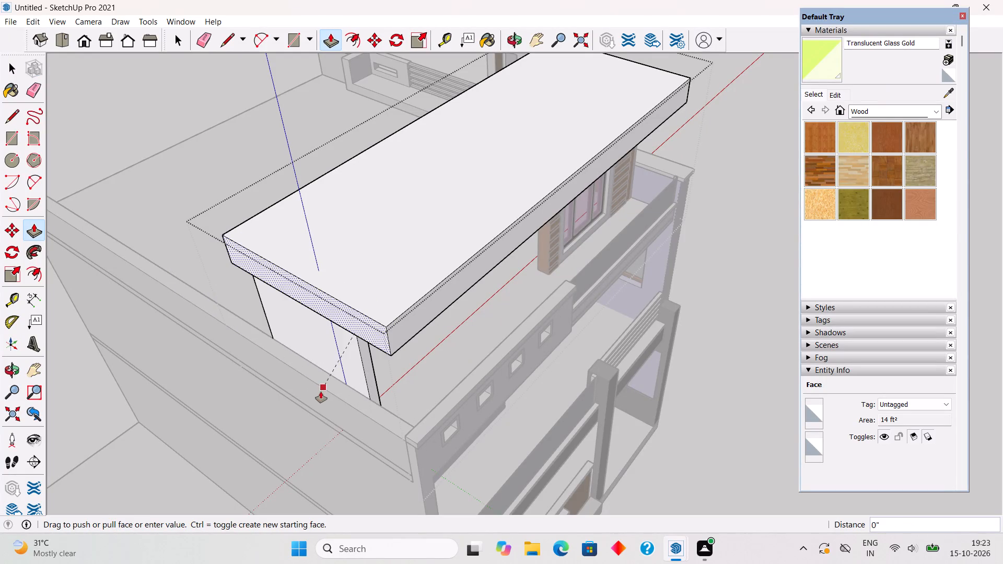
{"action": "left_click", "coordinate": [320, 393]}
{"action": "key", "text": "space"}
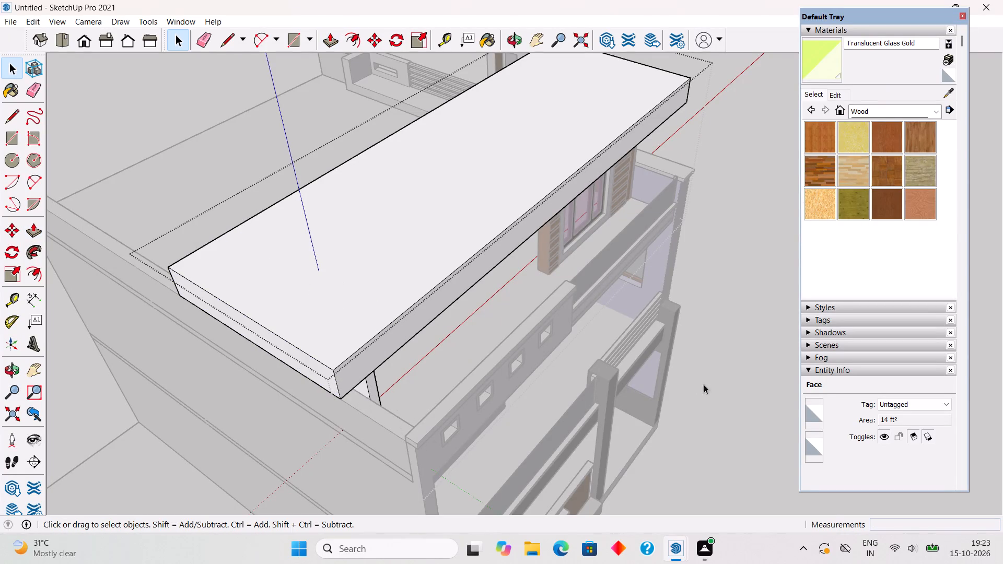
{"action": "left_click", "coordinate": [775, 381]}
Examine the extended rooftop slab's overhang from the front of the house and from above.
{"action": "middle_click_drag", "start_coordinate": [648, 345], "coordinate": [361, 171]}
{"action": "scroll", "coordinate": [361, 171], "scroll_direction": "down", "scroll_amount": 5}
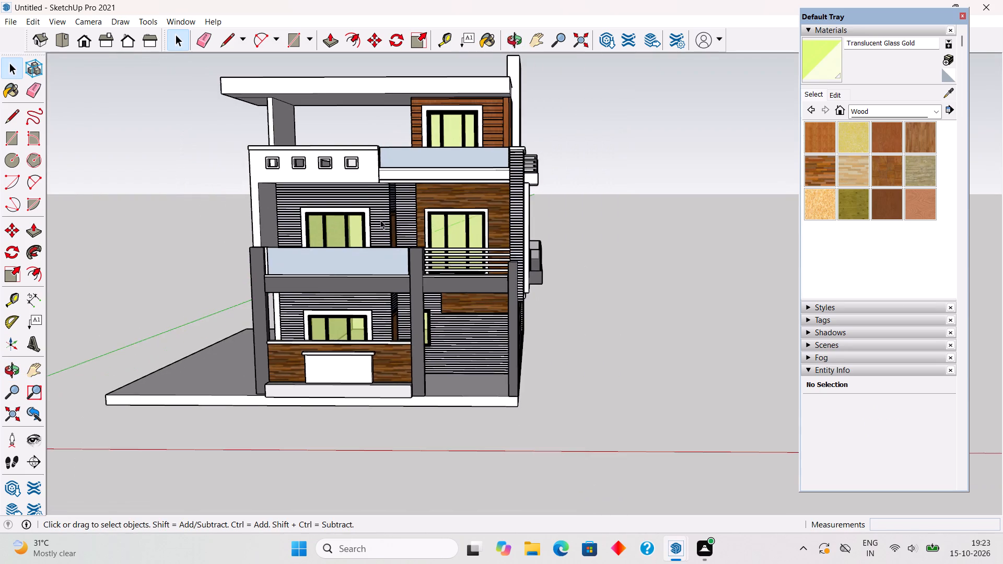
{"action": "middle_click_drag", "start_coordinate": [391, 168], "coordinate": [400, 95]}
{"action": "scroll", "coordinate": [207, 32], "scroll_direction": "up", "scroll_amount": 3}
{"action": "scroll", "coordinate": [307, 119], "scroll_direction": "up", "scroll_amount": 1}
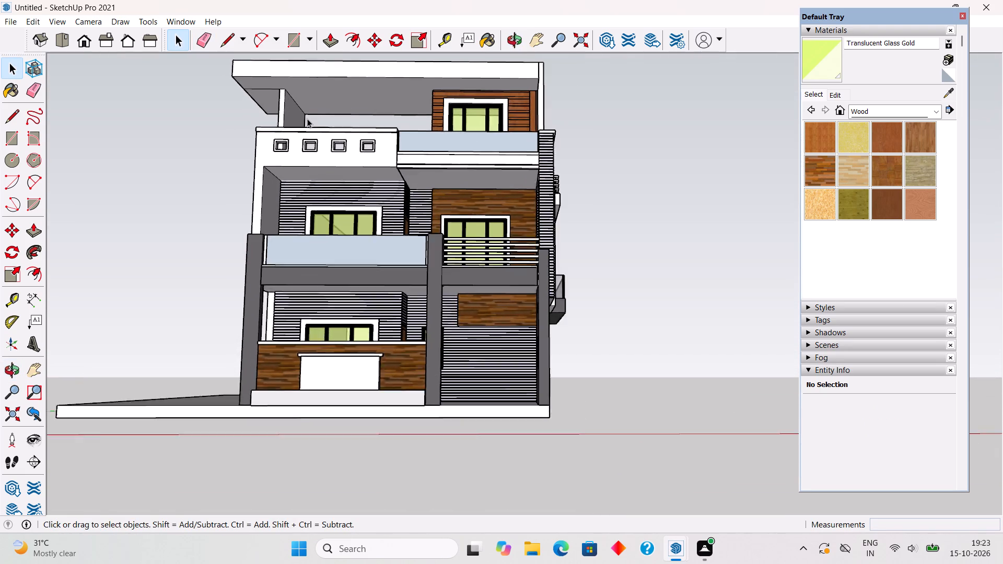
{"action": "scroll", "coordinate": [307, 119], "scroll_direction": "up", "scroll_amount": 1}
{"action": "middle_click_drag", "start_coordinate": [312, 204], "coordinate": [378, 342]}
{"action": "middle_click_drag", "start_coordinate": [358, 161], "coordinate": [305, 68]}
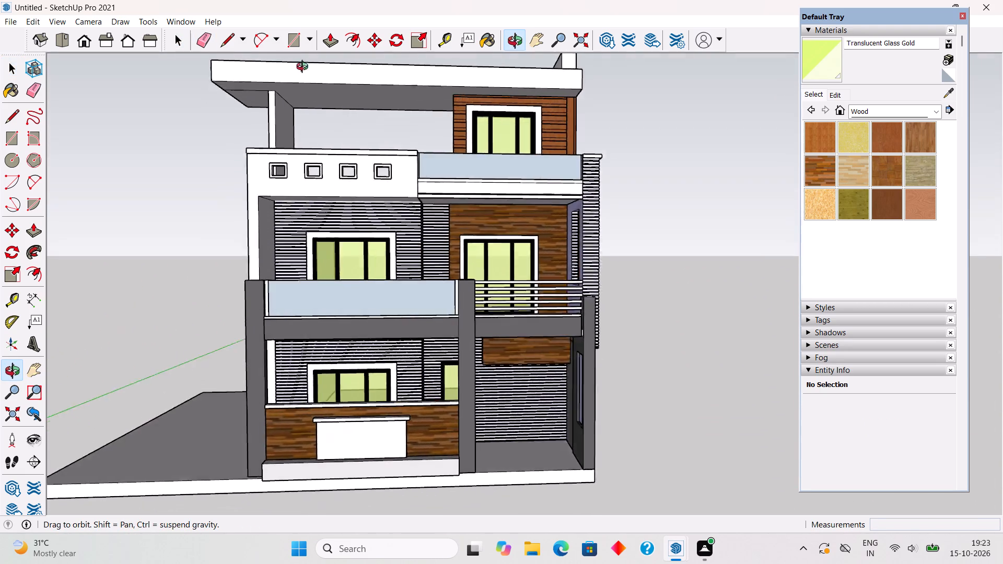
{"action": "middle_click_drag", "start_coordinate": [305, 68], "coordinate": [427, 231]}
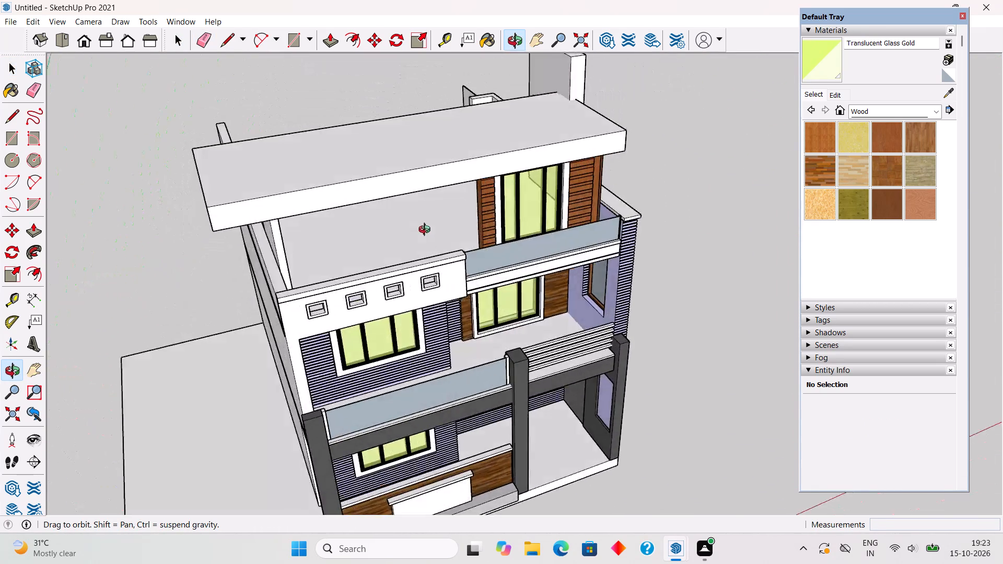
{"action": "middle_click_drag", "start_coordinate": [427, 231], "coordinate": [494, 188]}
Open the rooftop slab group and delete the leftover edge across the slab's underside beside the supporting wall.
{"action": "scroll", "coordinate": [341, 193], "scroll_direction": "up", "scroll_amount": 4}
{"action": "middle_click_drag", "start_coordinate": [242, 168], "coordinate": [286, 66]}
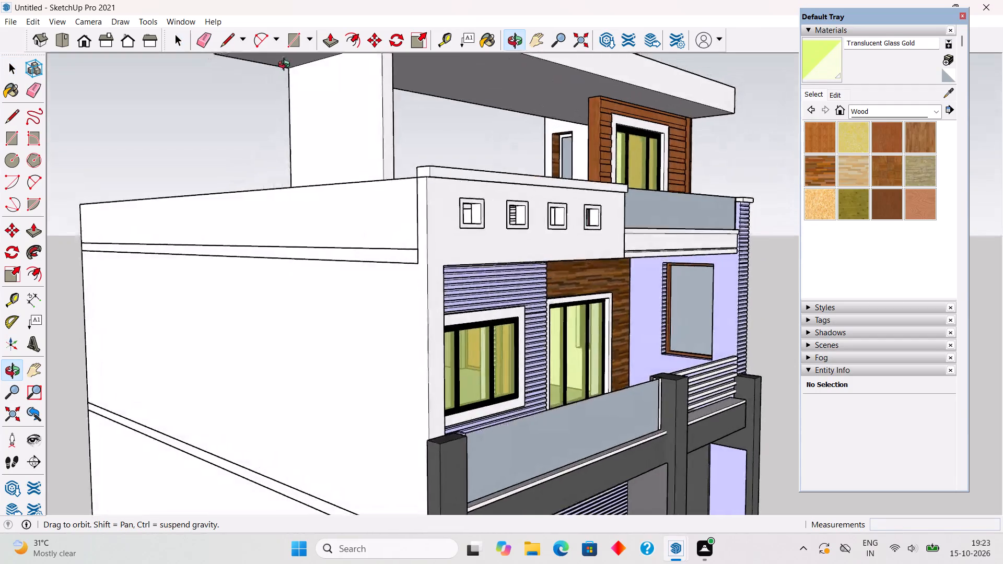
{"action": "middle_click_drag", "start_coordinate": [286, 66], "coordinate": [289, 238]}
{"action": "scroll", "coordinate": [289, 236], "scroll_direction": "down", "scroll_amount": 8}
{"action": "middle_click_drag", "start_coordinate": [328, 272], "coordinate": [285, 113]}
{"action": "scroll", "coordinate": [285, 113], "scroll_direction": "up", "scroll_amount": 8}
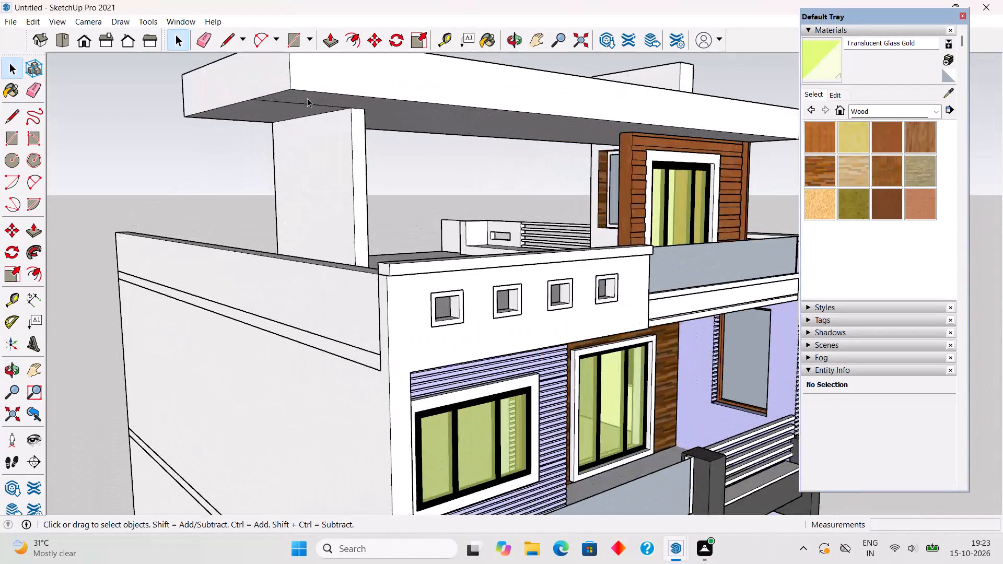
{"action": "left_click", "coordinate": [309, 105]}
{"action": "triple_click", "coordinate": [309, 105]}
{"action": "left_click", "coordinate": [309, 105]}
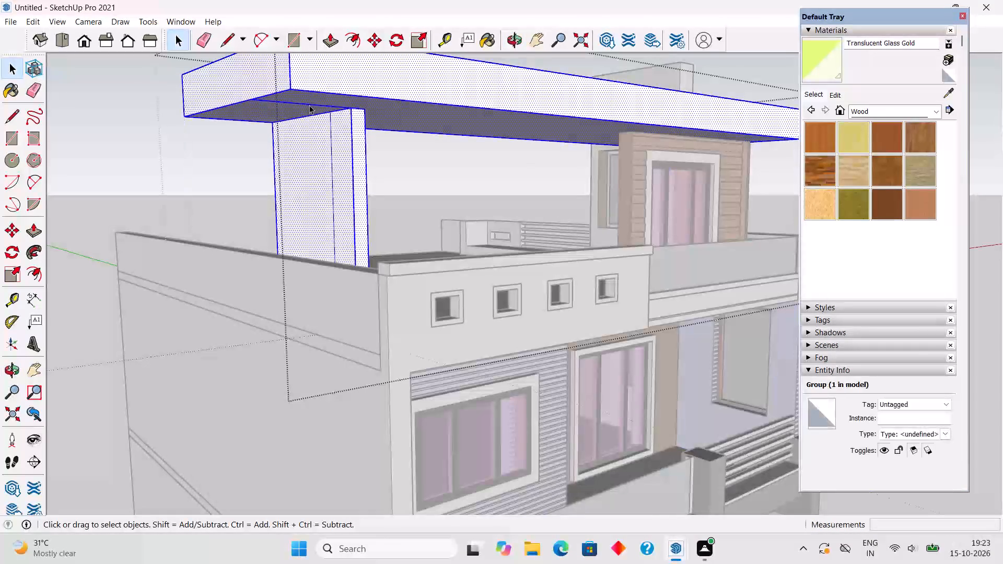
{"action": "scroll", "coordinate": [309, 105], "scroll_direction": "up", "scroll_amount": 5}
{"action": "left_click", "coordinate": [309, 105]}
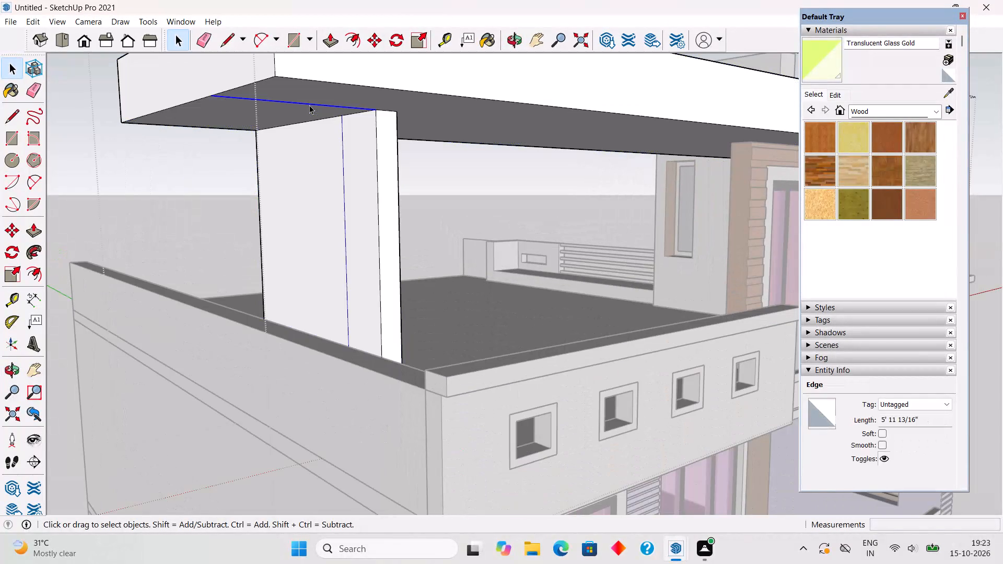
{"action": "key", "text": "Delete"}
Pull the slab's opposite end face, above the vertical wood slats, outward 1.5' and leave the group.
{"action": "scroll", "coordinate": [309, 105], "scroll_direction": "down", "scroll_amount": 10}
{"action": "middle_click_drag", "start_coordinate": [293, 173], "coordinate": [271, 191]}
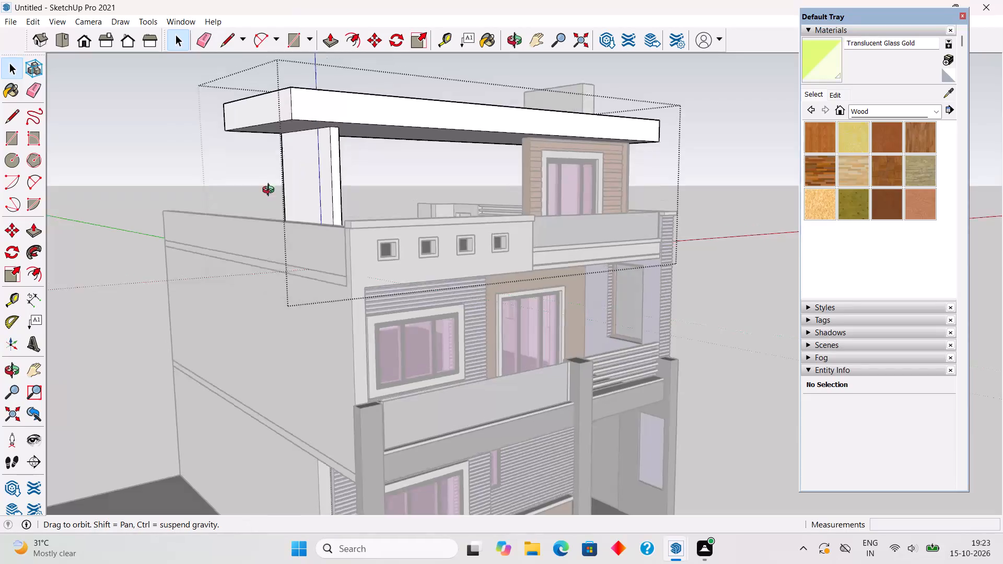
{"action": "middle_click_drag", "start_coordinate": [271, 191], "coordinate": [23, 160]}
{"action": "middle_click_drag", "start_coordinate": [581, 171], "coordinate": [565, 174]}
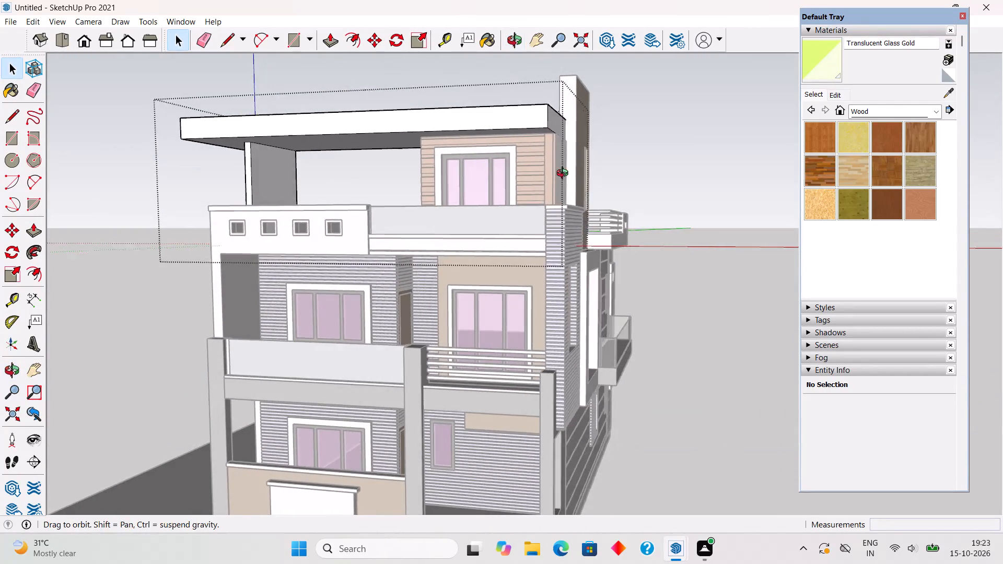
{"action": "middle_click_drag", "start_coordinate": [565, 174], "coordinate": [515, 187]}
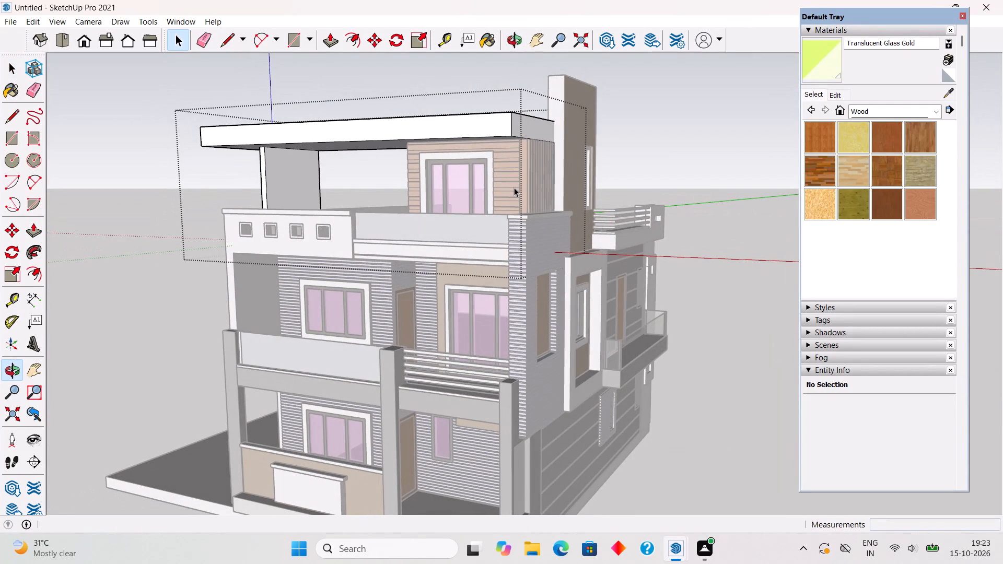
{"action": "middle_click_drag", "start_coordinate": [530, 157], "coordinate": [375, 225]}
{"action": "scroll", "coordinate": [452, 129], "scroll_direction": "up", "scroll_amount": 2}
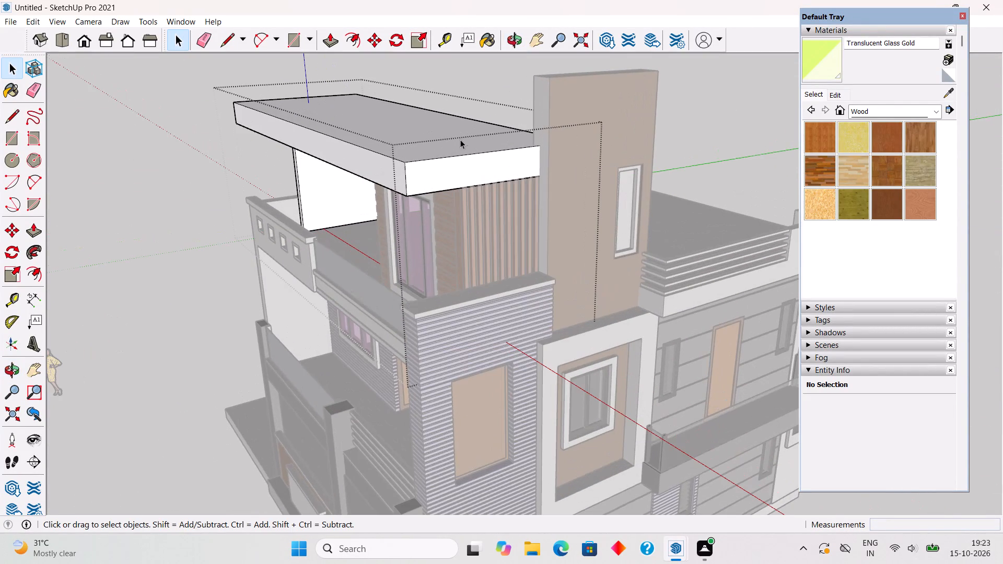
{"action": "scroll", "coordinate": [460, 139], "scroll_direction": "up", "scroll_amount": 1}
{"action": "left_click", "coordinate": [477, 167]}
{"action": "key", "text": "p"}
{"action": "left_click", "coordinate": [477, 167]}
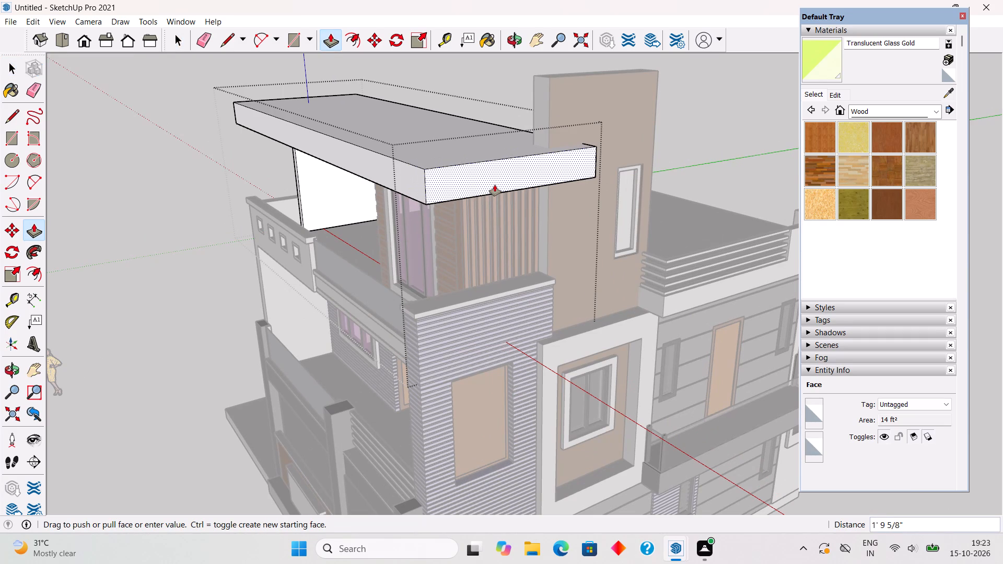
{"action": "type", "text": "1.5'"}
{"action": "key", "text": "Return"}
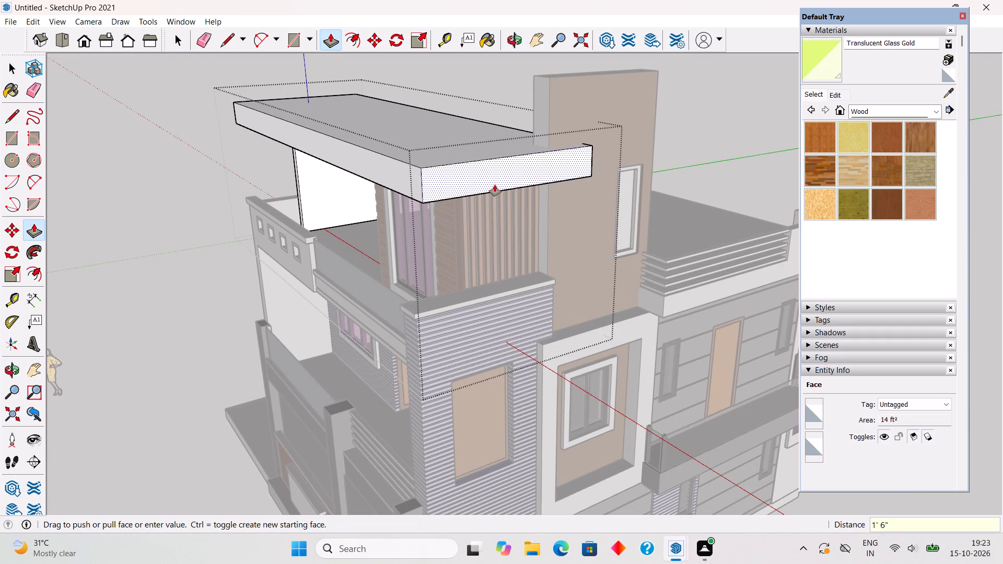
{"action": "scroll", "coordinate": [495, 185], "scroll_direction": "down", "scroll_amount": 3}
{"action": "key", "text": "space"}
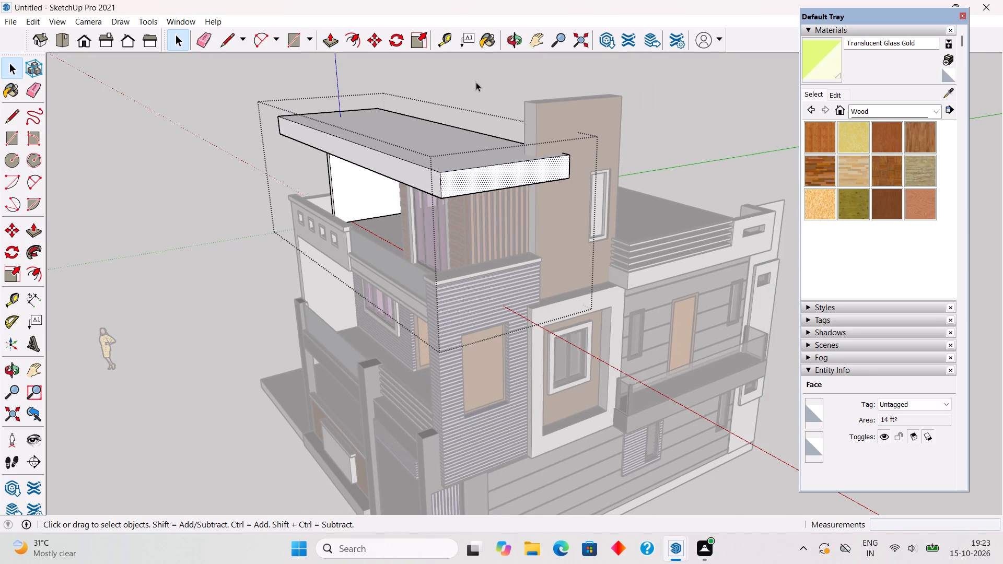
{"action": "left_click", "coordinate": [477, 79]}
Sample grey Color M06 from the front column and paint the rooftop slab and its supporting wall with it.
{"action": "middle_click_drag", "start_coordinate": [604, 264], "coordinate": [715, 185]}
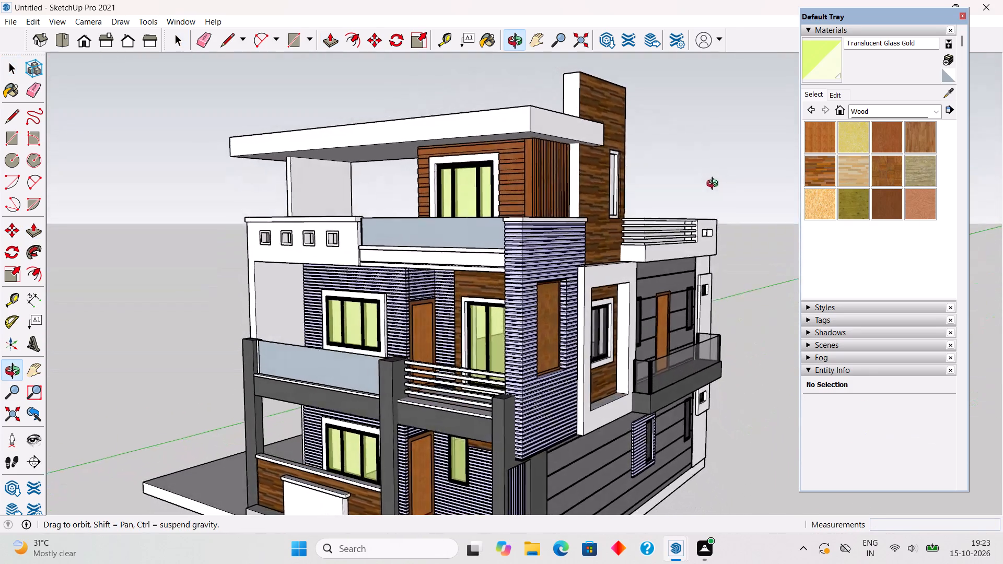
{"action": "middle_click_drag", "start_coordinate": [715, 185], "coordinate": [838, 156]}
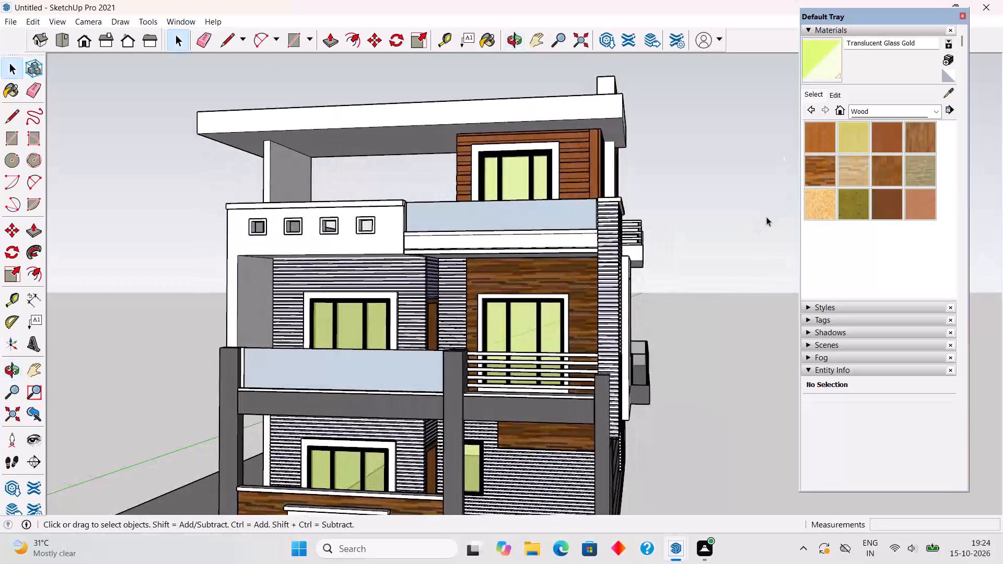
{"action": "left_click", "coordinate": [946, 93]}
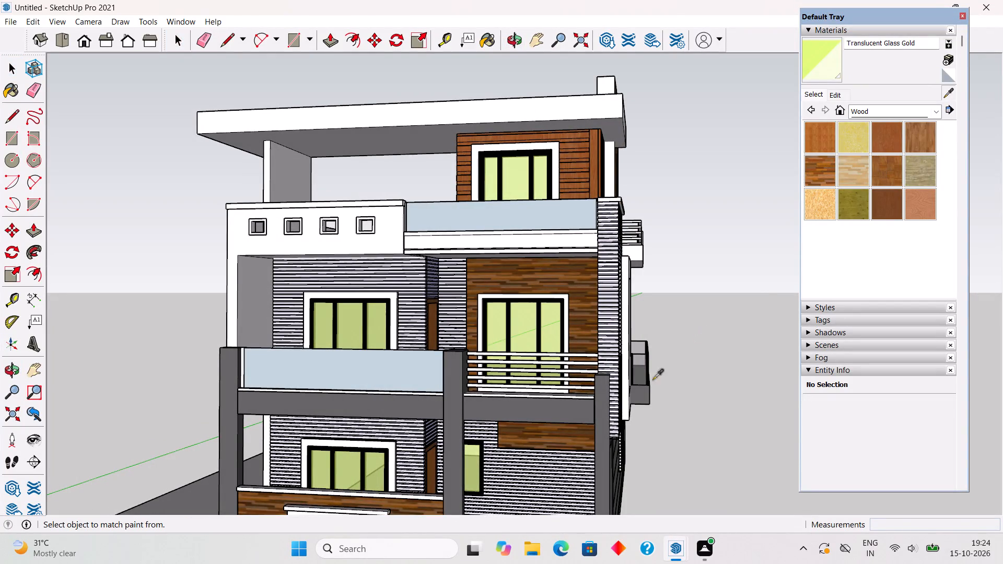
{"action": "left_click_drag", "start_coordinate": [600, 434], "coordinate": [600, 428]}
{"action": "left_click", "coordinate": [488, 112]}
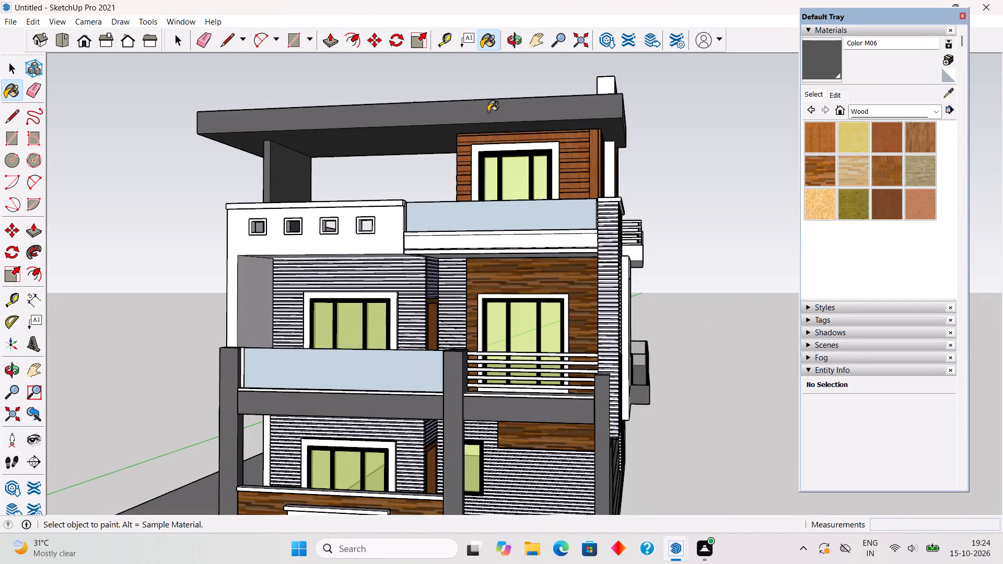
{"action": "key", "text": "space"}
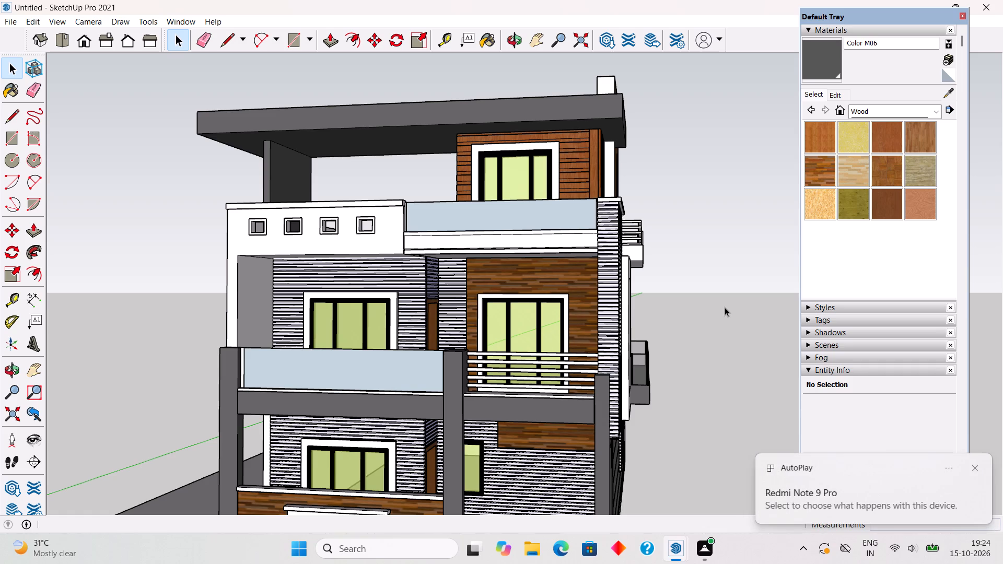
Isolate the rooftop slab group by inverting the selection and hiding everything else in the model.
{"action": "middle_click_drag", "start_coordinate": [440, 272], "coordinate": [585, 207]}
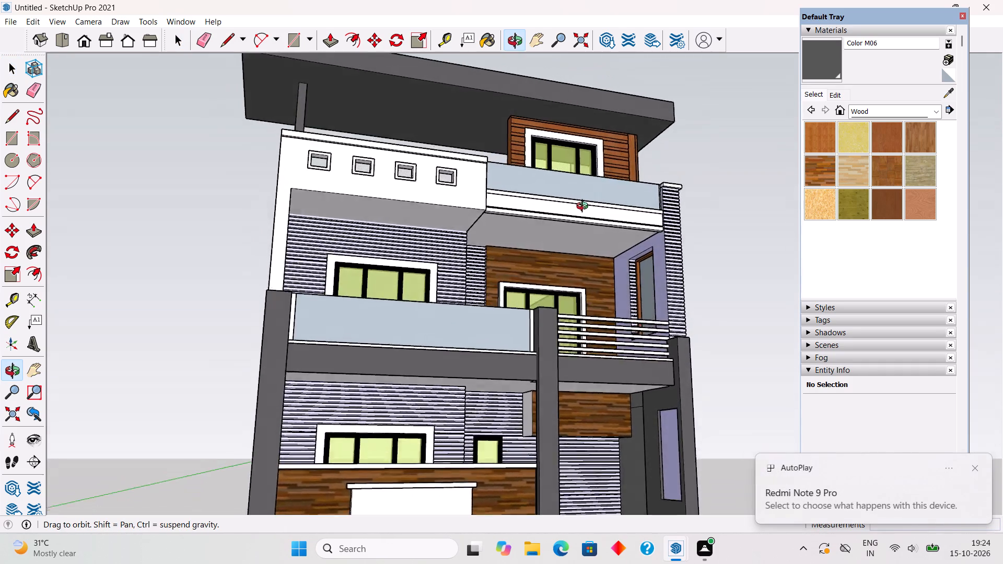
{"action": "middle_click_drag", "start_coordinate": [585, 207], "coordinate": [585, 234]}
{"action": "scroll", "coordinate": [585, 234], "scroll_direction": "down", "scroll_amount": 8}
{"action": "left_click", "coordinate": [471, 166]}
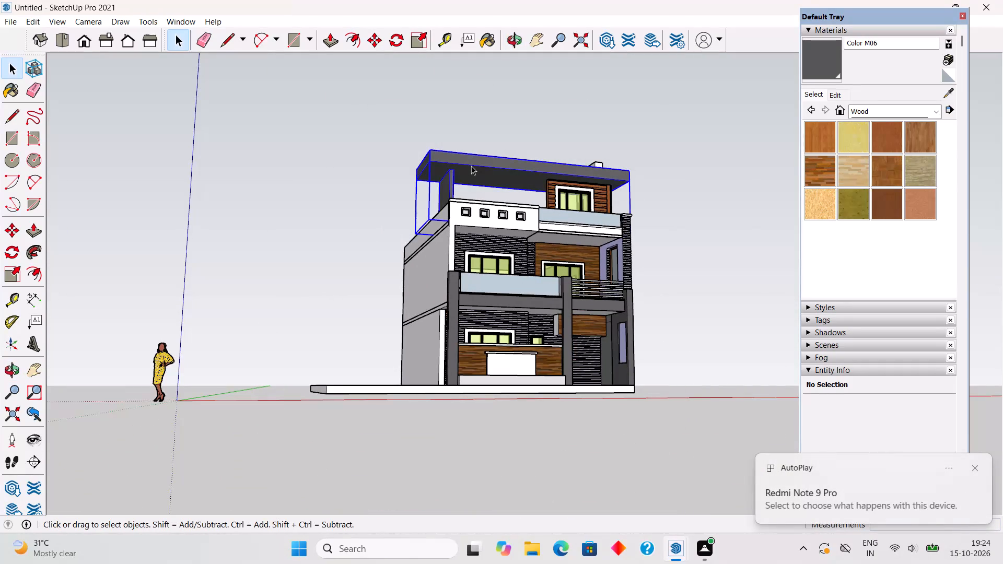
{"action": "right_click", "coordinate": [471, 166]}
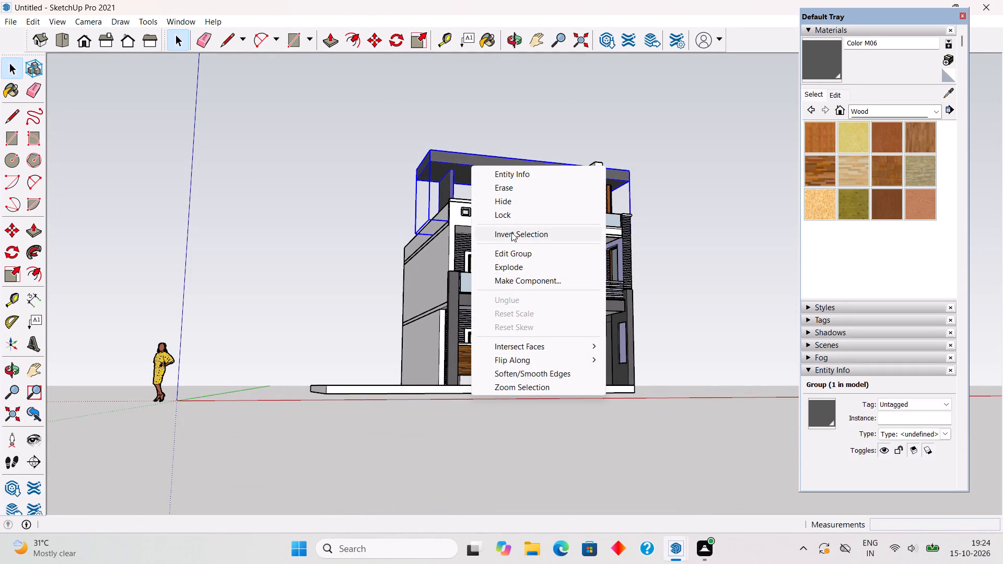
{"action": "left_click", "coordinate": [511, 233]}
{"action": "right_click", "coordinate": [509, 222]}
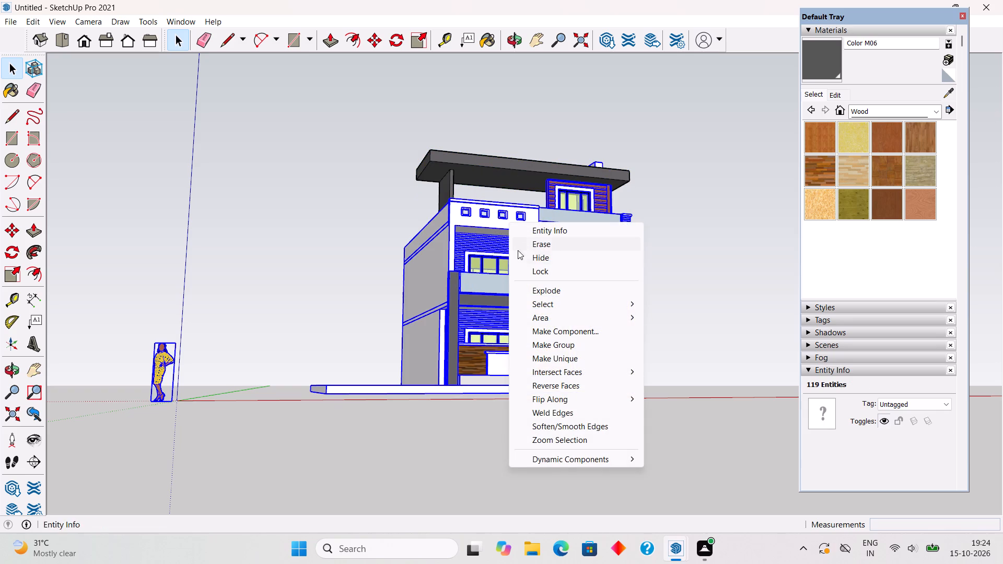
{"action": "left_click", "coordinate": [520, 253]}
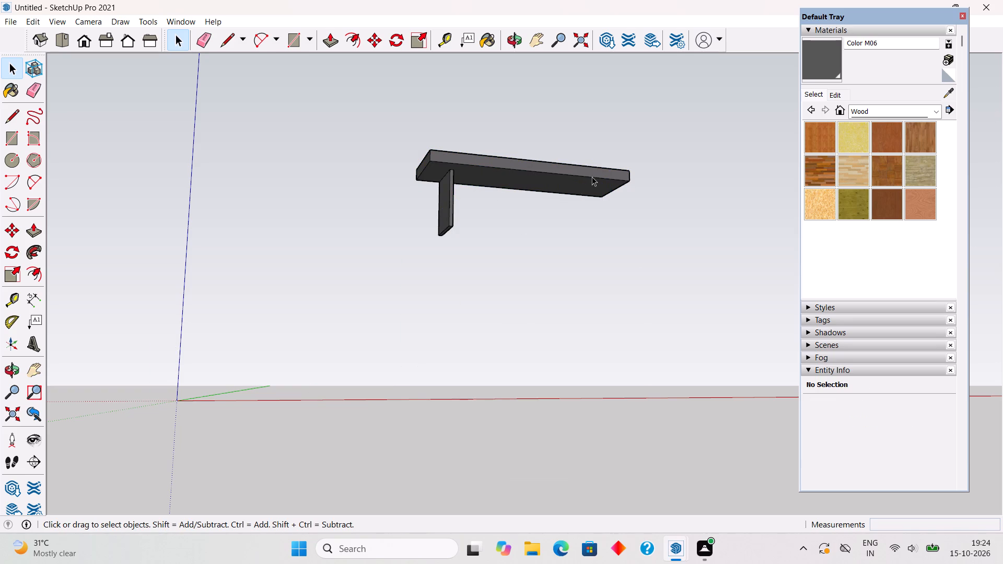
Place guides across the slab's underside 9' in from the end edge away from the supporting wall and another 3' further in.
{"action": "middle_click_drag", "start_coordinate": [592, 177], "coordinate": [558, 124]}
{"action": "scroll", "coordinate": [558, 124], "scroll_direction": "up", "scroll_amount": 10}
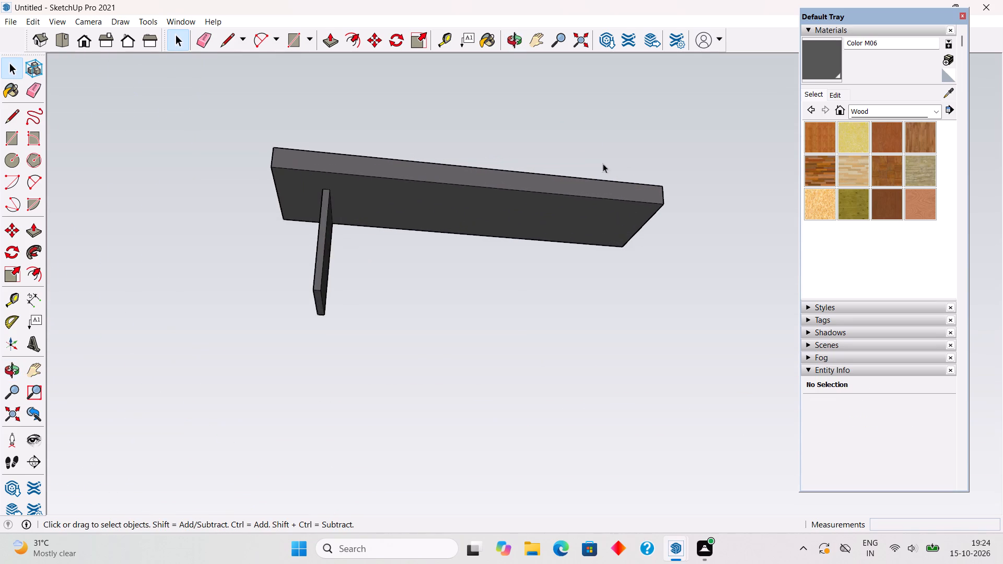
{"action": "middle_click_drag", "start_coordinate": [603, 163], "coordinate": [567, 85]}
{"action": "scroll", "coordinate": [629, 171], "scroll_direction": "up", "scroll_amount": 5}
{"action": "middle_click_drag", "start_coordinate": [652, 204], "coordinate": [630, 146]}
{"action": "key", "text": "t"}
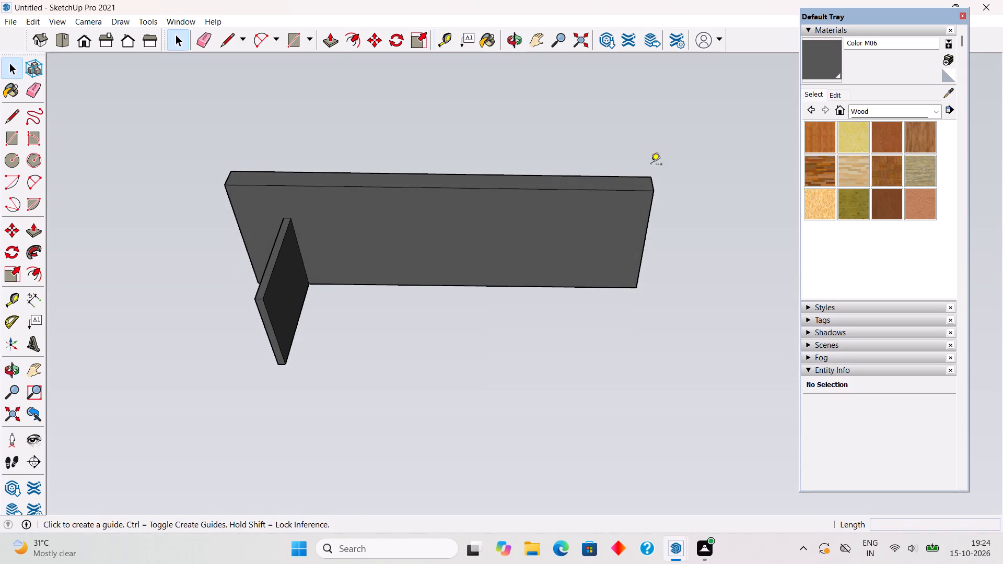
{"action": "left_click", "coordinate": [647, 229]}
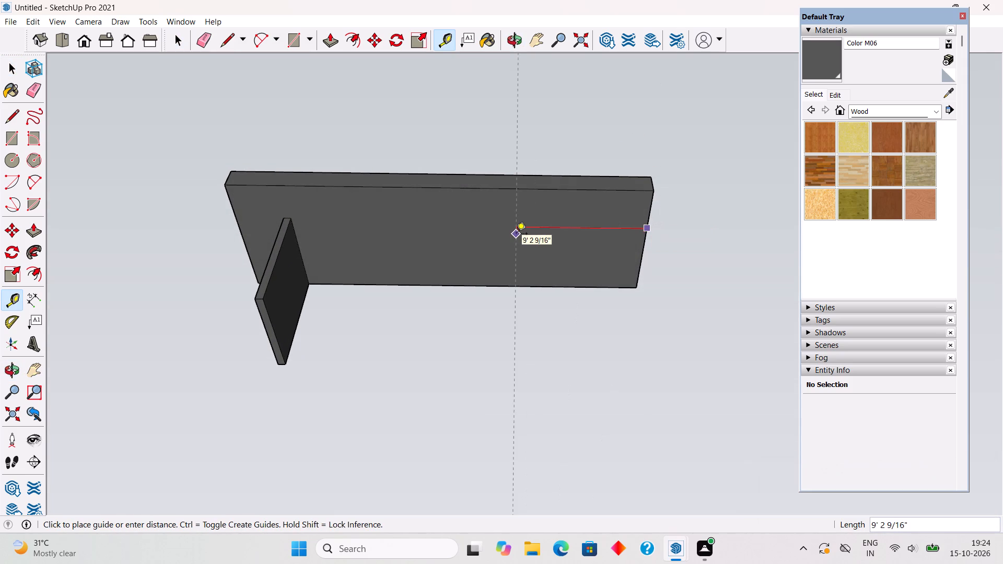
{"action": "type", "text": "9'"}
{"action": "key", "text": "Return"}
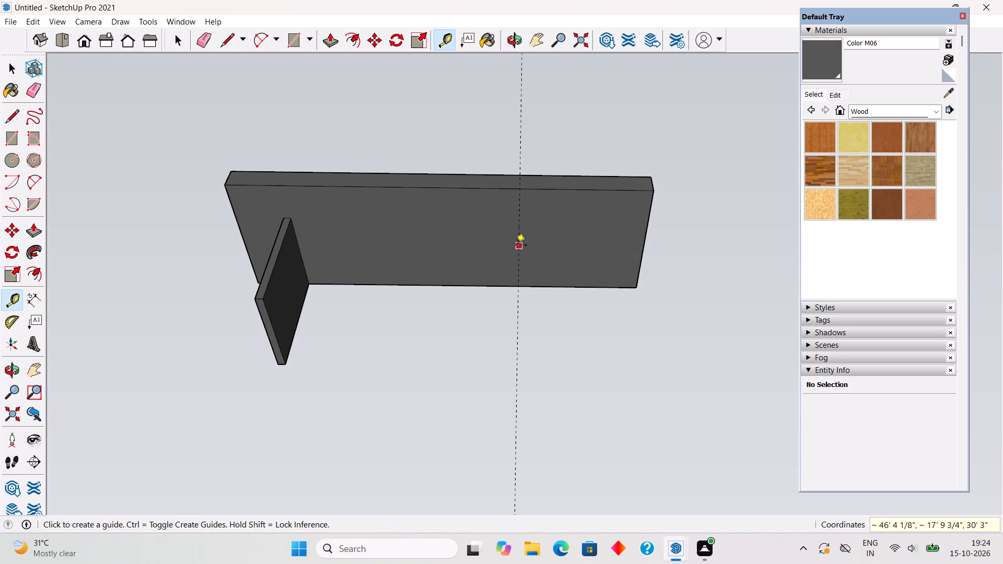
{"action": "left_click", "coordinate": [516, 246]}
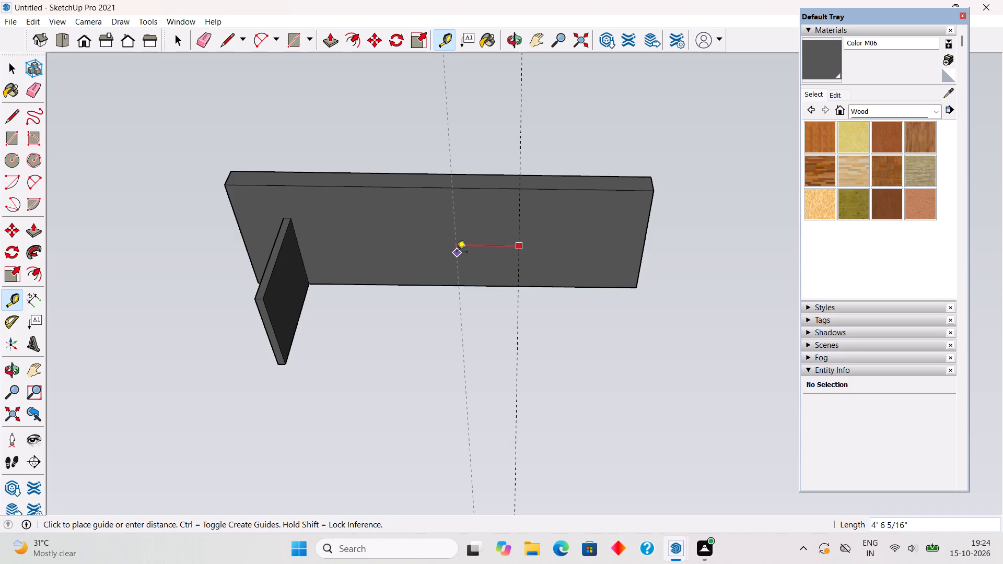
{"action": "type", "text": "3'"}
{"action": "key", "text": "Return"}
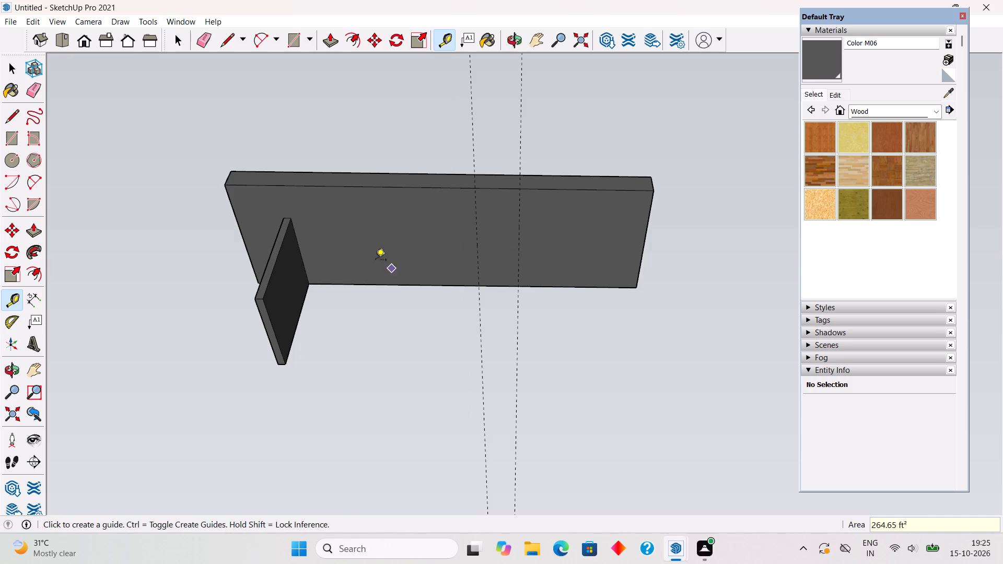
Place a guide 1' from the supporting wall's inner face and one 1' inside the slab's long edge that the wall stops short of.
{"action": "scroll", "coordinate": [328, 242], "scroll_direction": "up", "scroll_amount": 8}
{"action": "left_click", "coordinate": [278, 251]}
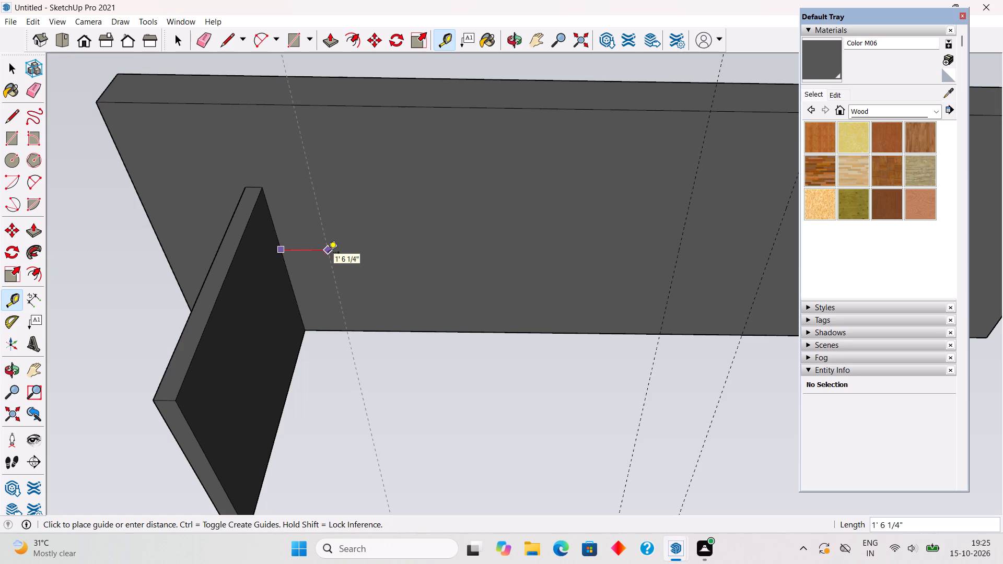
{"action": "type", "text": "1'"}
{"action": "key", "text": "Return"}
{"action": "scroll", "coordinate": [328, 253], "scroll_direction": "up", "scroll_amount": 1}
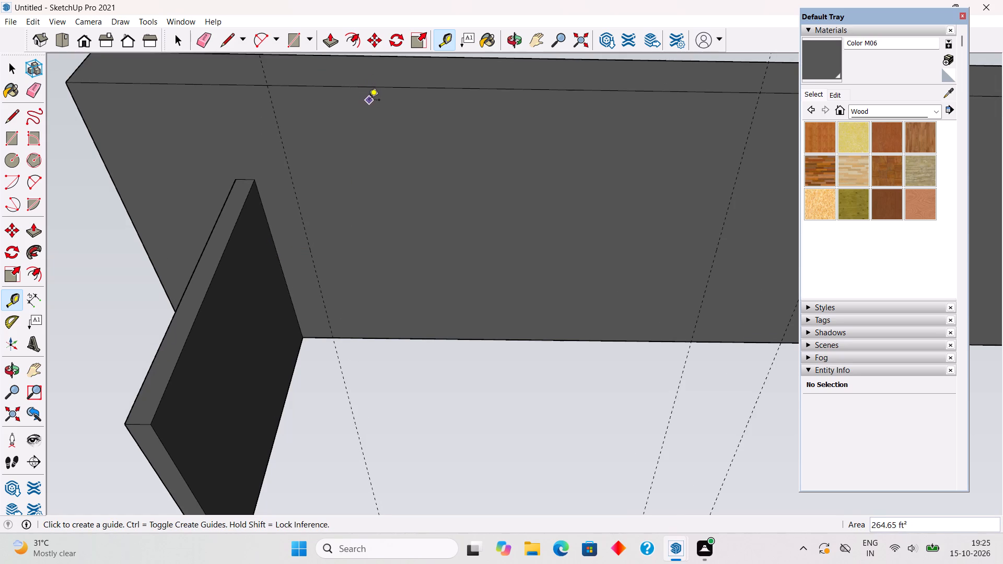
{"action": "left_click", "coordinate": [372, 89]}
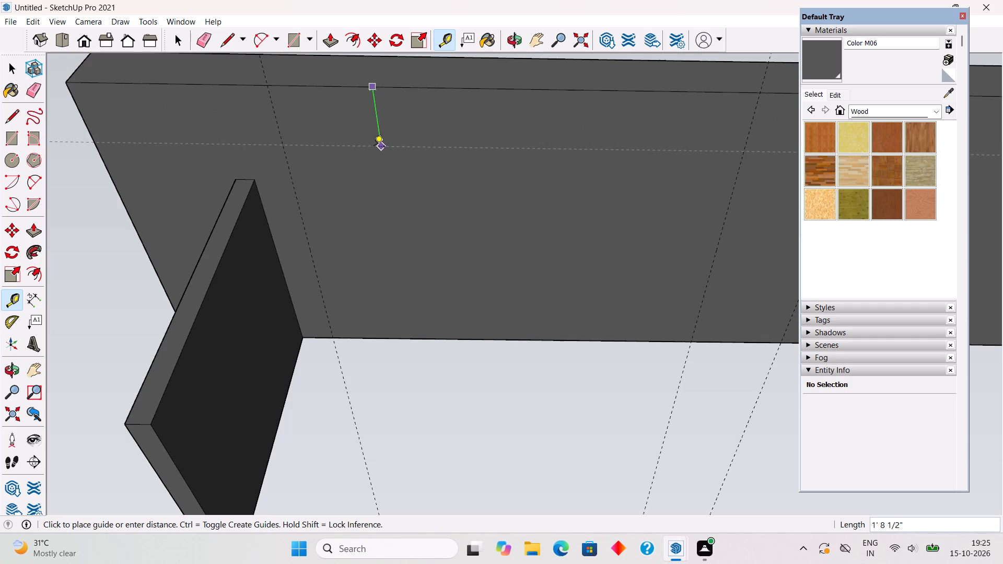
{"action": "type", "text": "1'"}
{"action": "key", "text": "Return"}
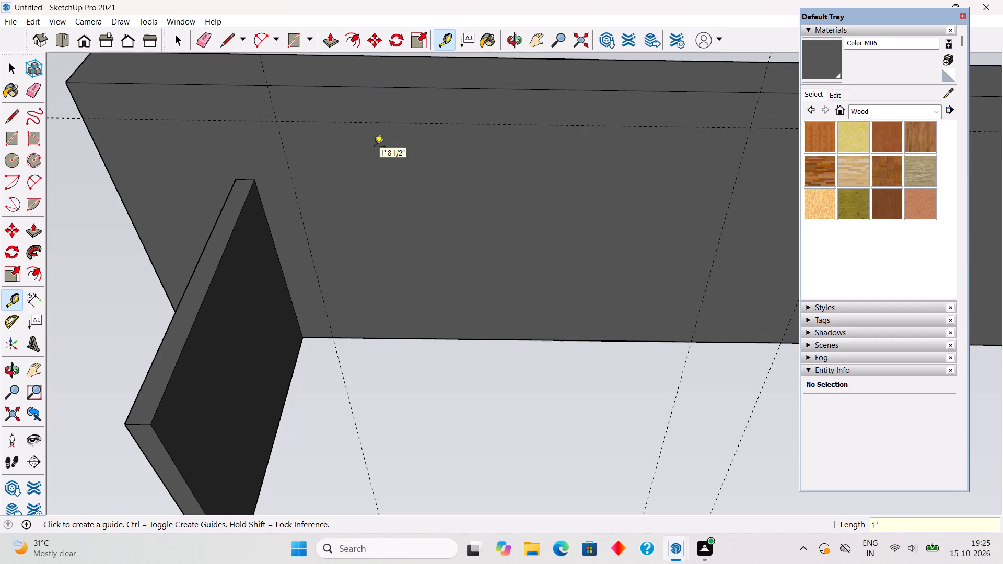
From the guide beside the supporting wall, add three parallel guides across the underside at successive spacings of 2', 1' and 2'.
{"action": "left_click", "coordinate": [310, 238]}
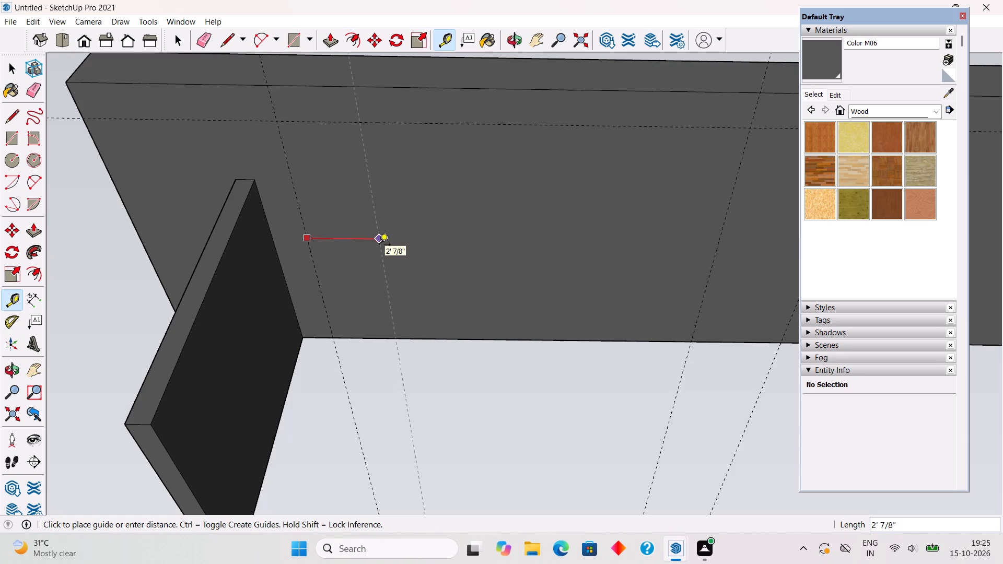
{"action": "type", "text": "2'"}
{"action": "key", "text": "Return"}
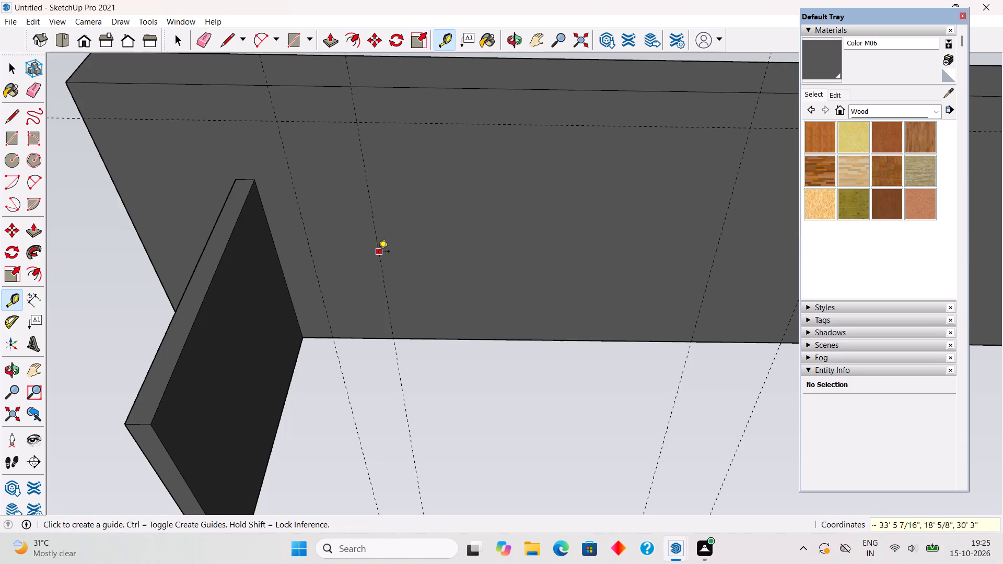
{"action": "left_click", "coordinate": [378, 253]}
{"action": "type", "text": "1'"}
{"action": "key", "text": "Return"}
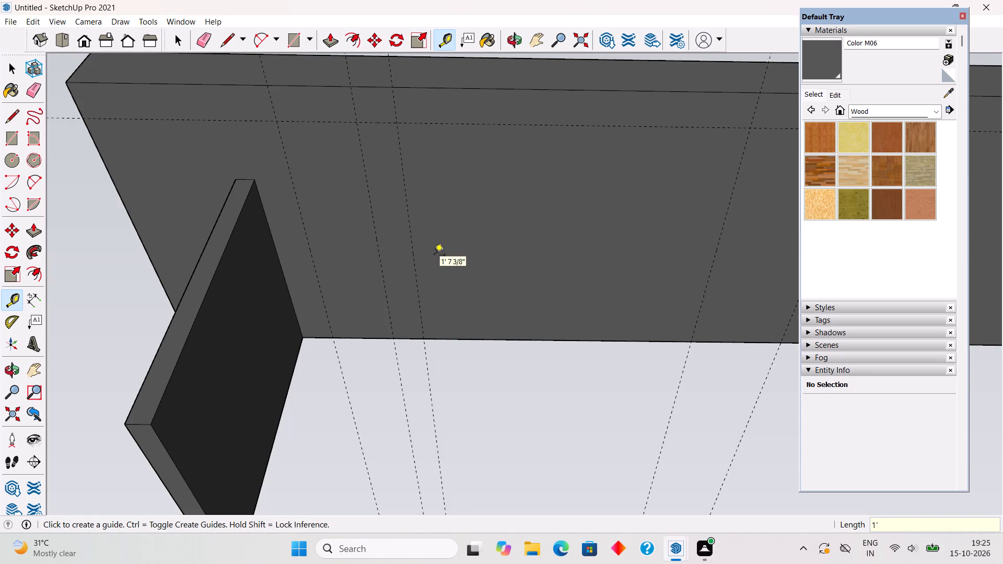
{"action": "left_click", "coordinate": [418, 284]}
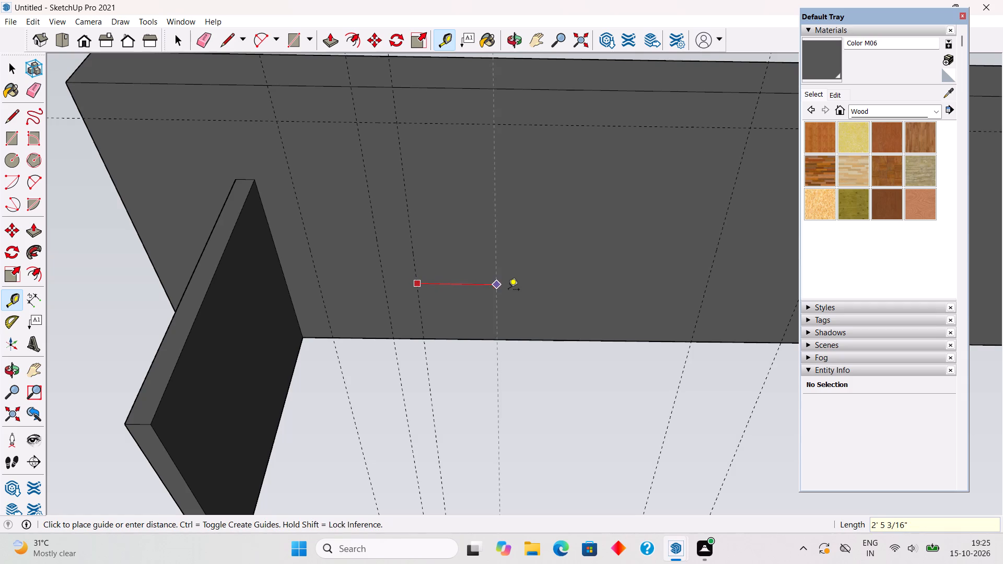
{"action": "key", "text": "2"}
{"action": "key", "text": "apostrophe"}
{"action": "key", "text": "Return"}
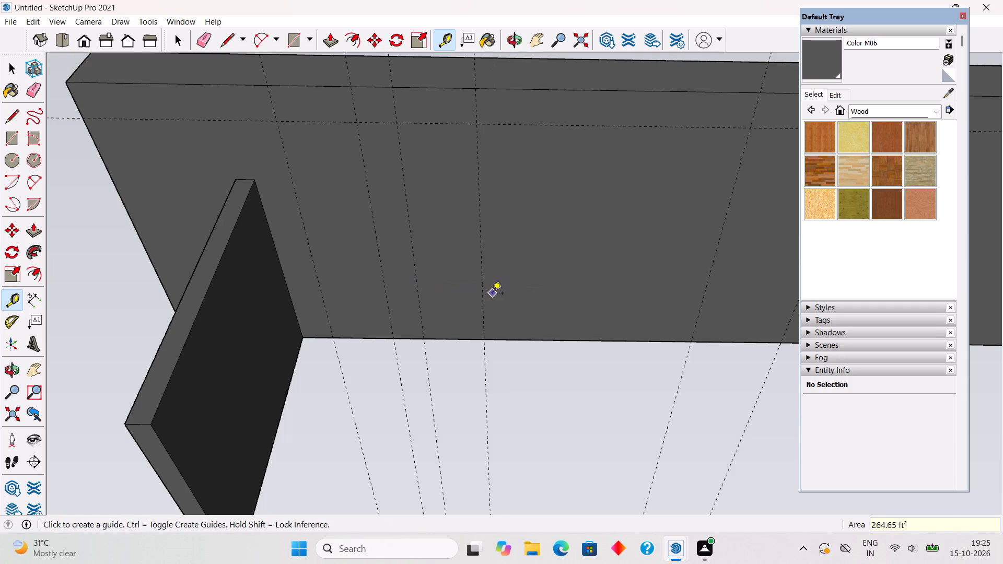
Continue the row away from the supporting wall with four more parallel guides at successive spacings of 1', 2', 1' and 2'.
{"action": "left_click", "coordinate": [484, 307]}
{"action": "type", "text": "1'"}
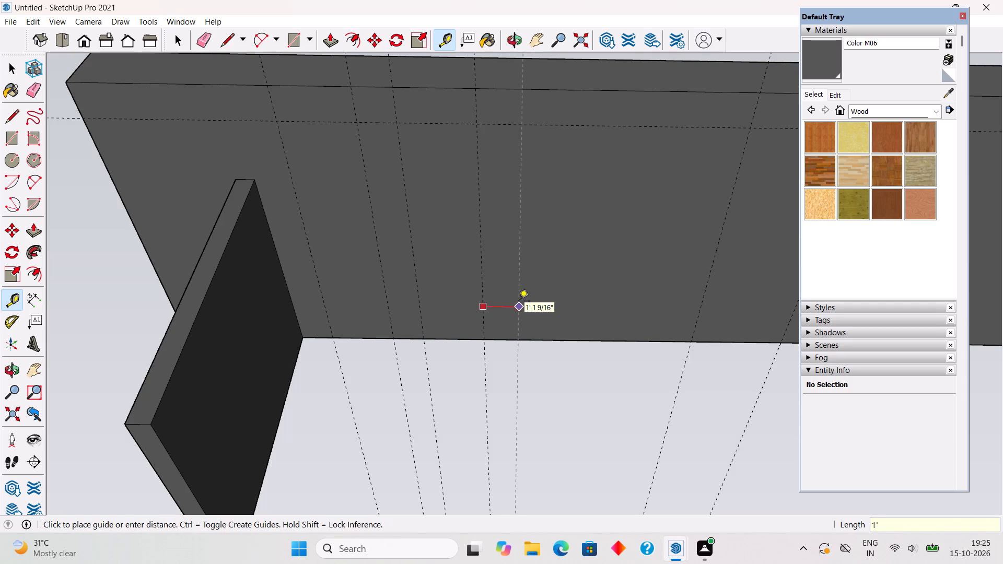
{"action": "key", "text": "Return"}
{"action": "left_click", "coordinate": [517, 291]}
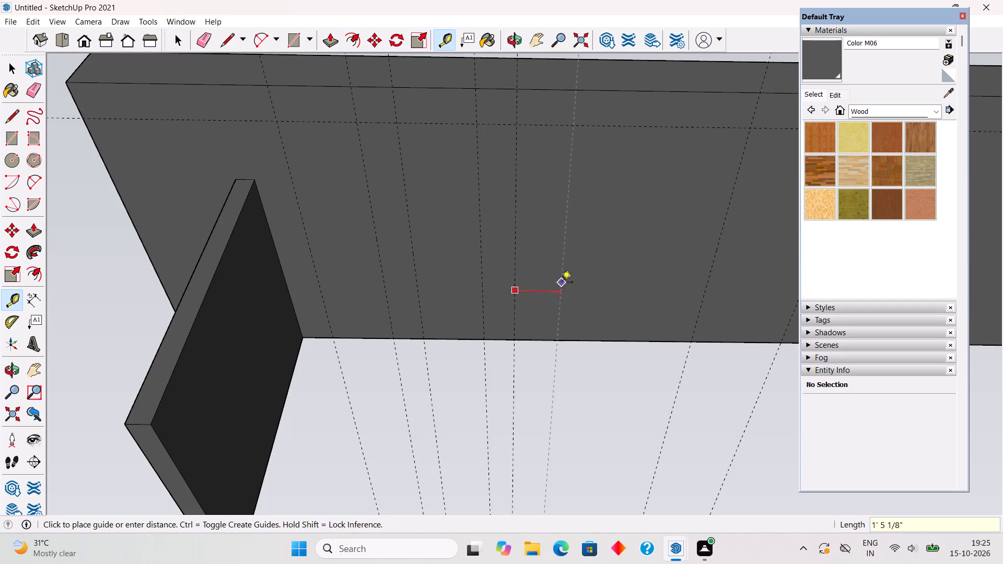
{"action": "type", "text": "2'"}
{"action": "key", "text": "Return"}
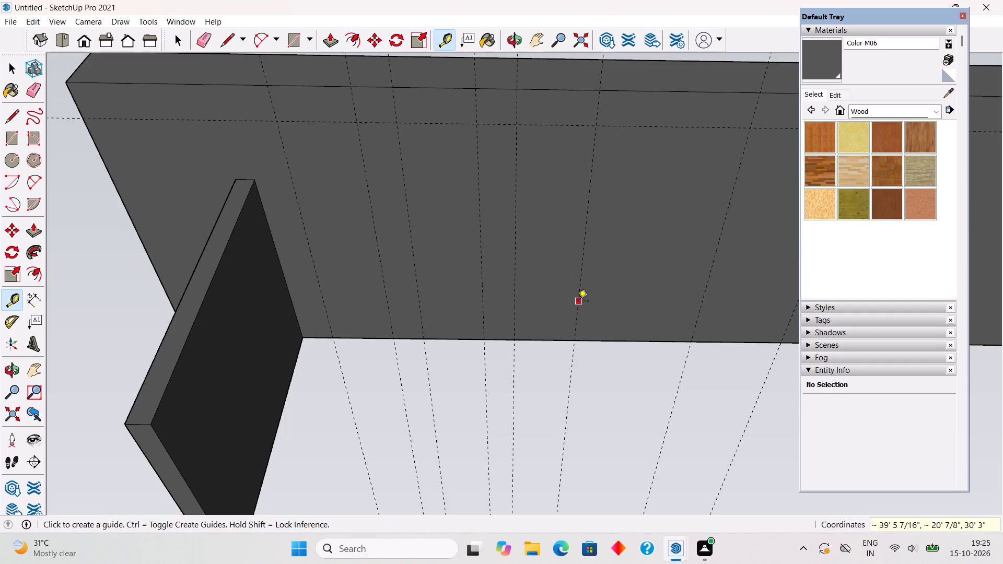
{"action": "left_click", "coordinate": [578, 302]}
{"action": "type", "text": "1'"}
{"action": "key", "text": "Return"}
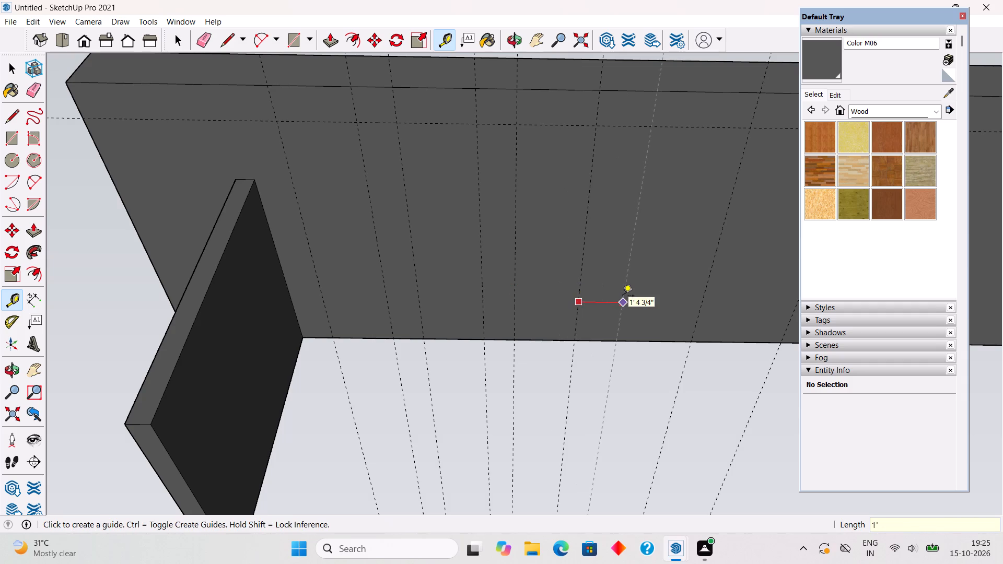
{"action": "left_click", "coordinate": [610, 305]}
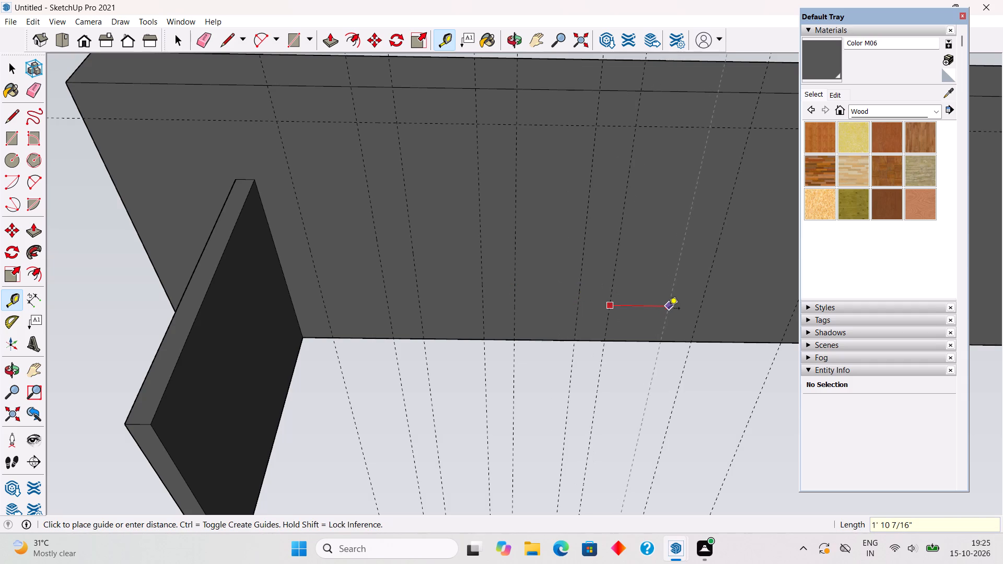
{"action": "type", "text": "2'"}
{"action": "key", "text": "Return"}
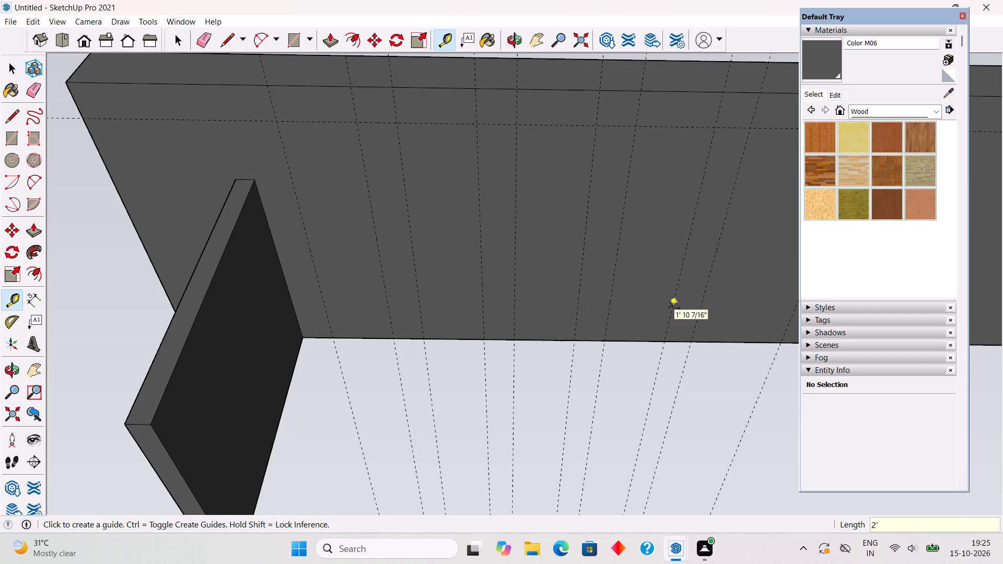
Place a guide 1.5' inside the slab's long edge that is flush with the supporting wall.
{"action": "left_click", "coordinate": [554, 338]}
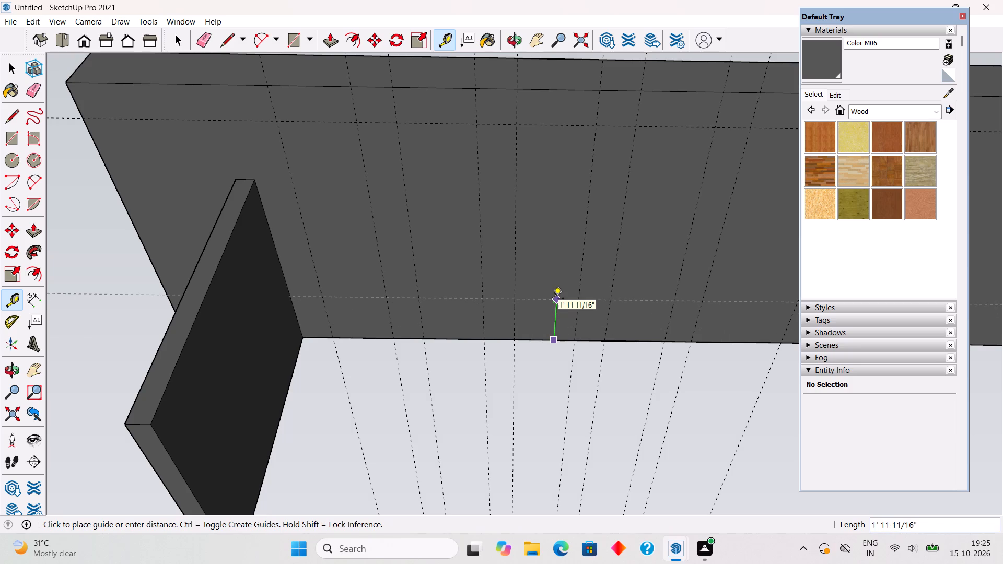
{"action": "type", "text": "1.5'"}
{"action": "key", "text": "Return"}
{"action": "key", "text": "space"}
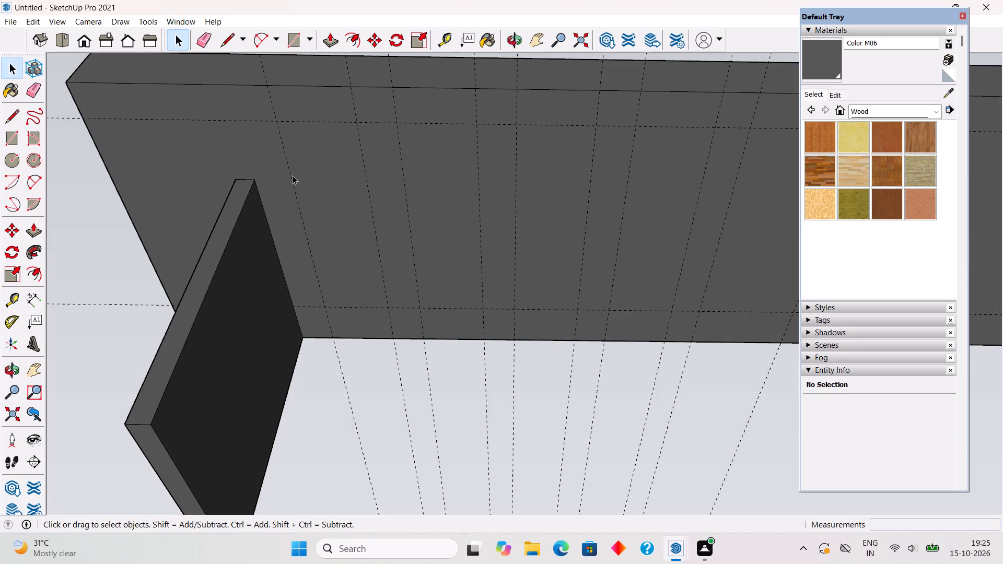
Open the slab group and draw four 6' 10" by 2' rectangles on its underside in the 2' bays between the guides.
{"action": "triple_click", "coordinate": [358, 205]}
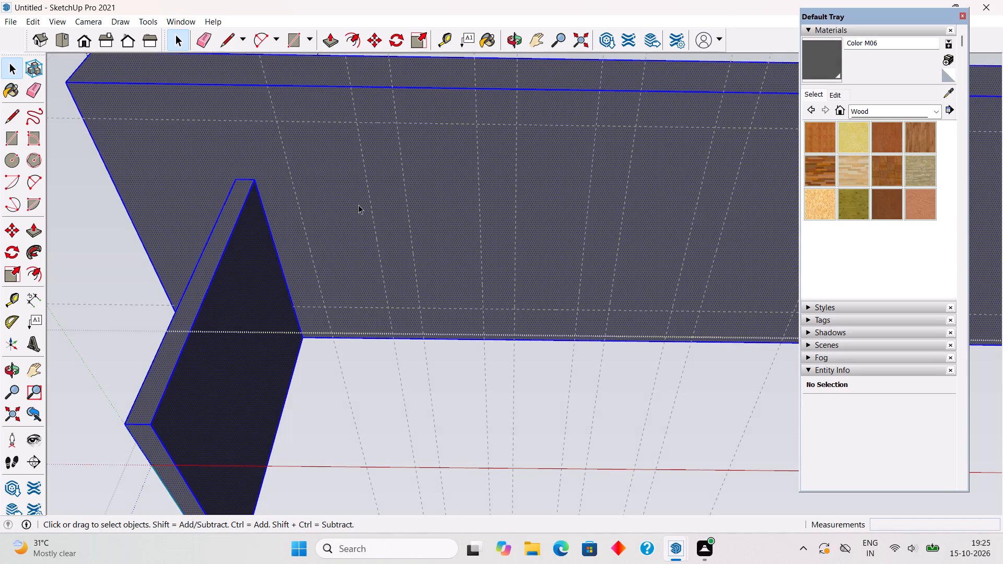
{"action": "key", "text": "r"}
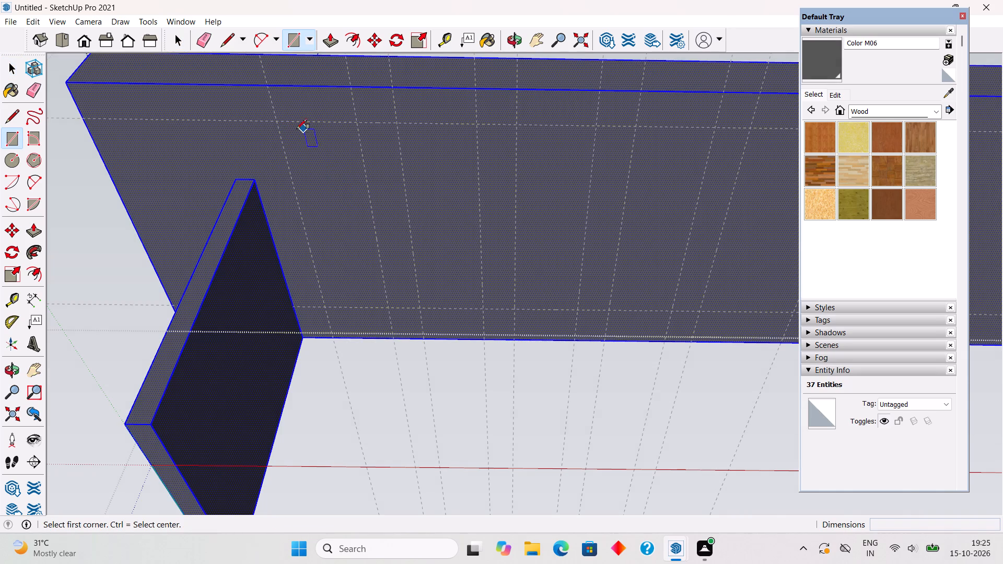
{"action": "left_click", "coordinate": [279, 124]}
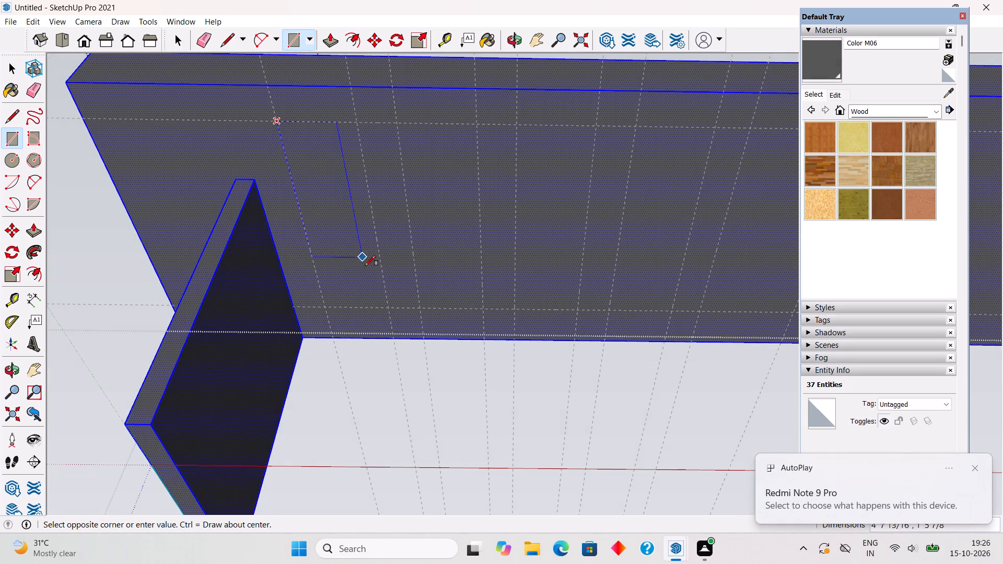
{"action": "left_click", "coordinate": [386, 305]}
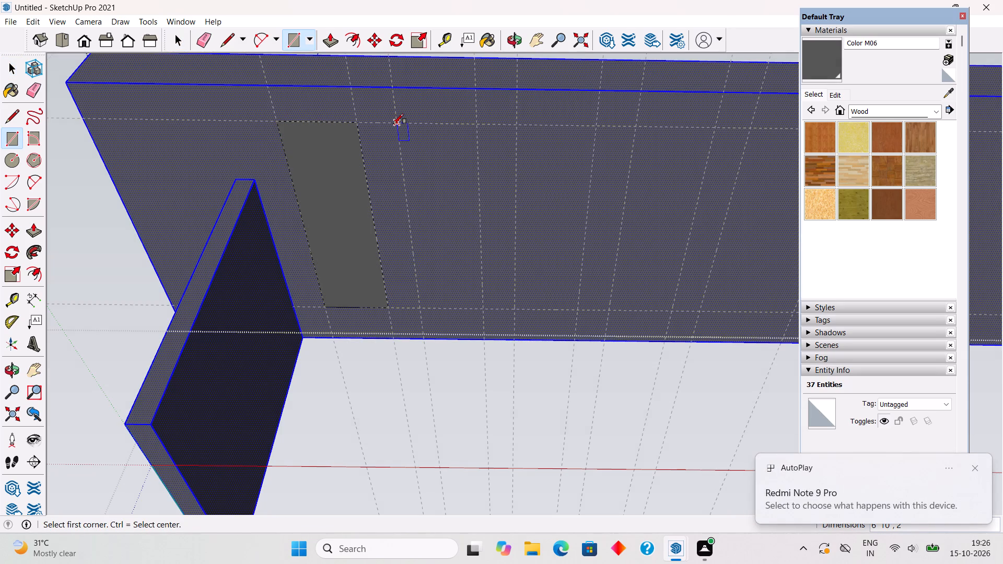
{"action": "left_click", "coordinate": [393, 124]}
{"action": "left_click", "coordinate": [479, 309]}
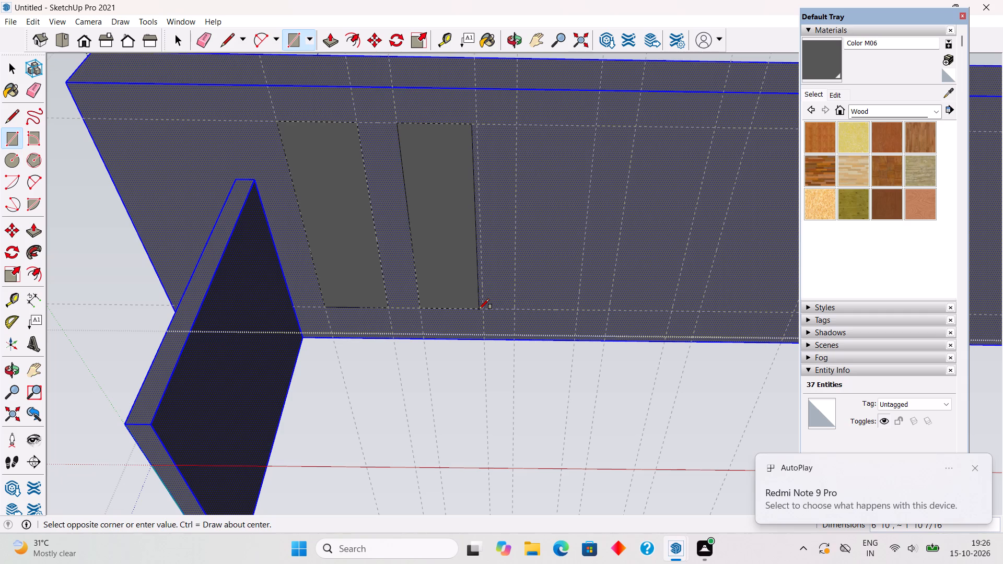
{"action": "key", "text": "ctrl+z"}
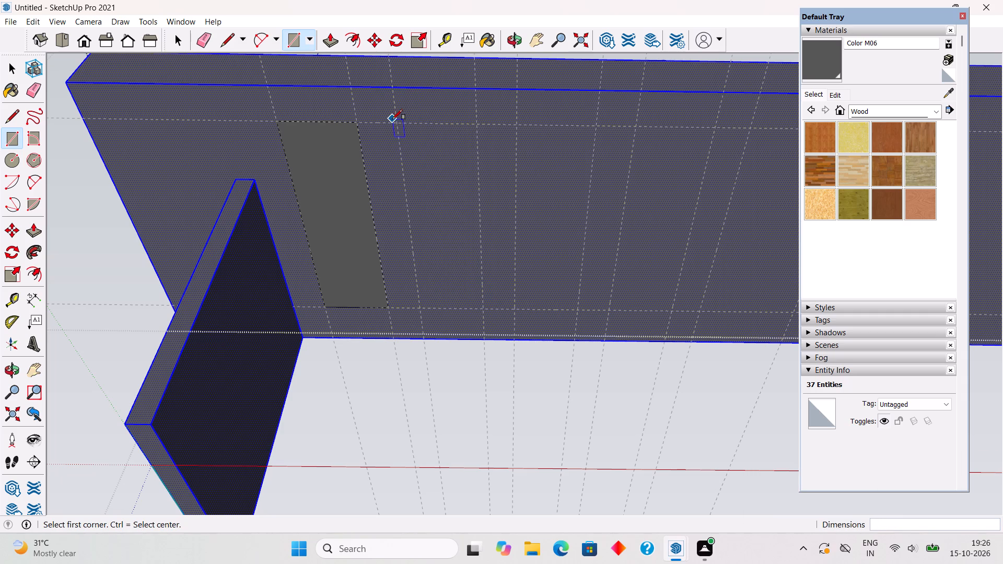
{"action": "left_click", "coordinate": [394, 124]}
{"action": "left_click", "coordinate": [484, 308]}
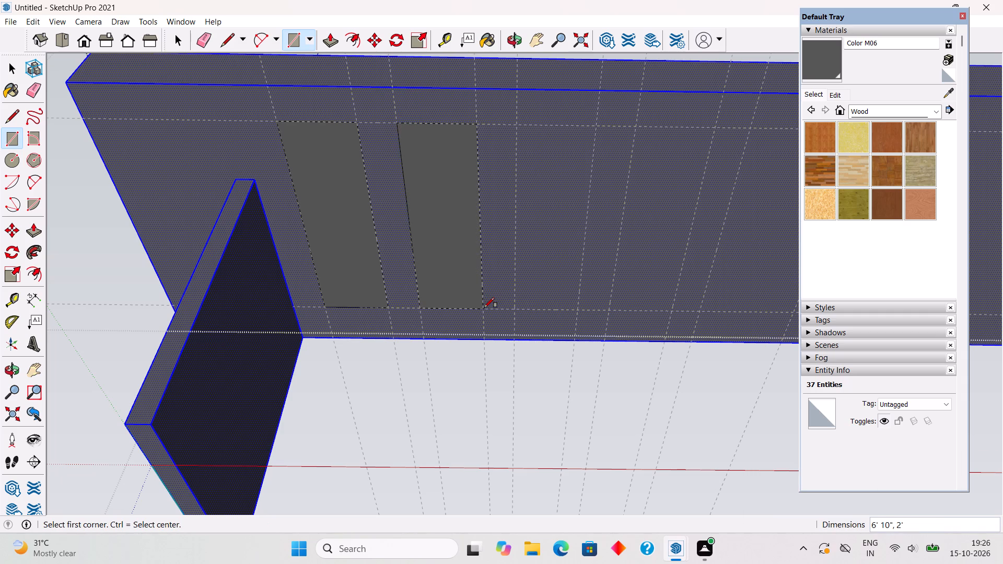
{"action": "left_click", "coordinate": [518, 124]}
{"action": "left_click", "coordinate": [580, 311]}
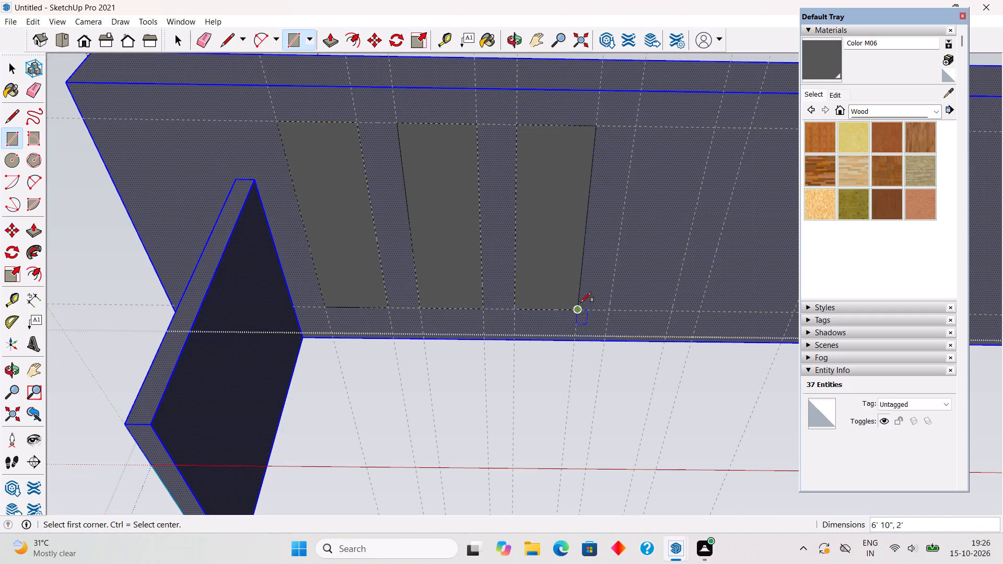
{"action": "left_click", "coordinate": [637, 127]}
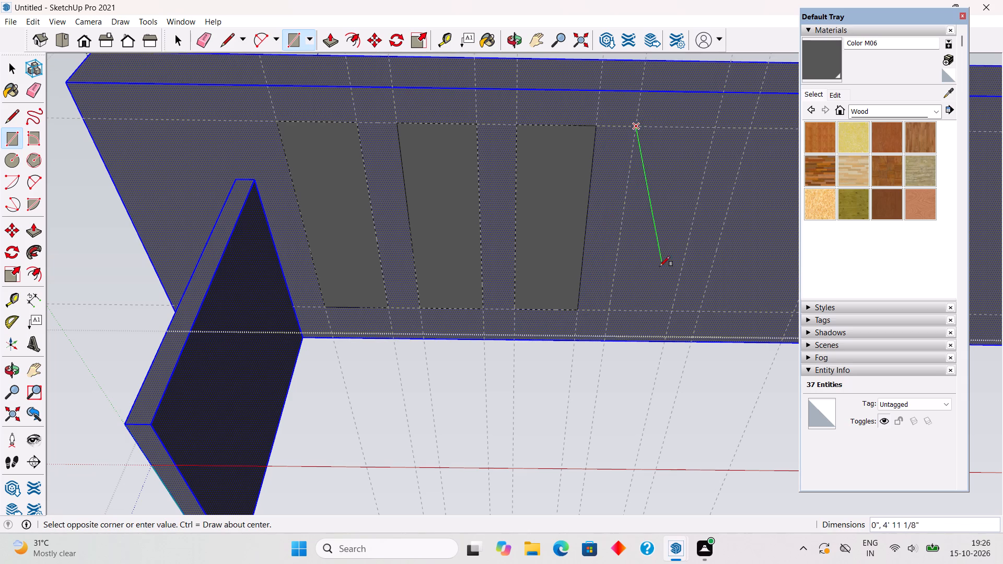
{"action": "left_click", "coordinate": [673, 312]}
{"action": "scroll", "coordinate": [535, 313], "scroll_direction": "down", "scroll_amount": 5}
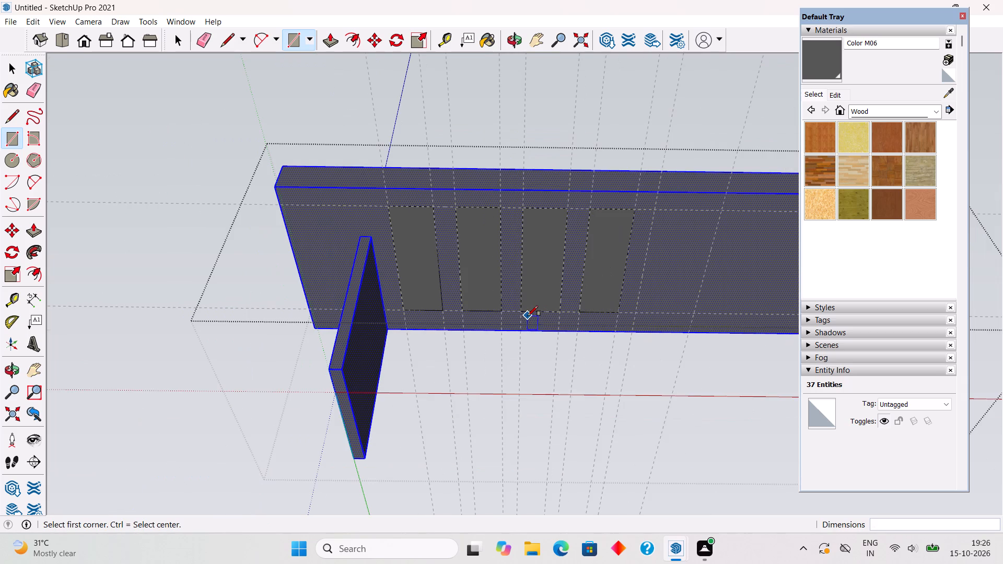
{"action": "key", "text": "space"}
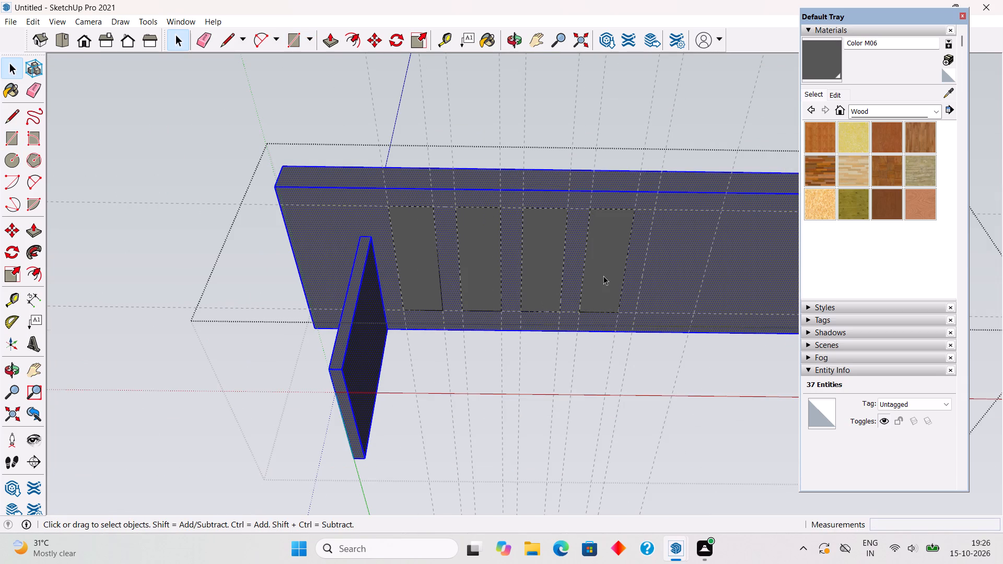
Push the four rectangles through the slab's full thickness to cut openings, and close the slab group.
{"action": "left_click", "coordinate": [603, 276]}
{"action": "key", "text": "p"}
{"action": "left_click_drag", "start_coordinate": [603, 276], "coordinate": [607, 239]}
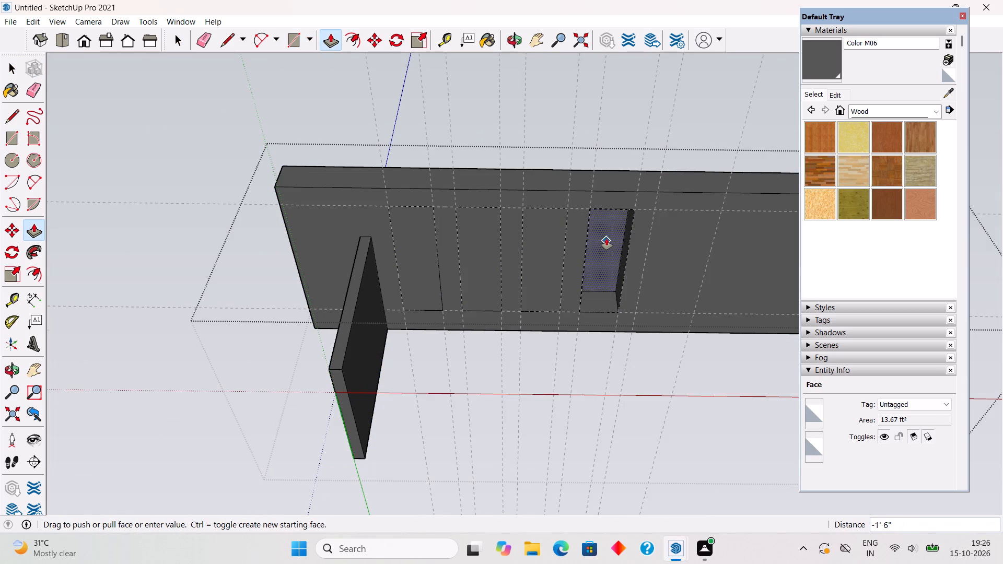
{"action": "left_click_drag", "start_coordinate": [607, 239], "coordinate": [607, 237]}
{"action": "double_click", "coordinate": [542, 260]}
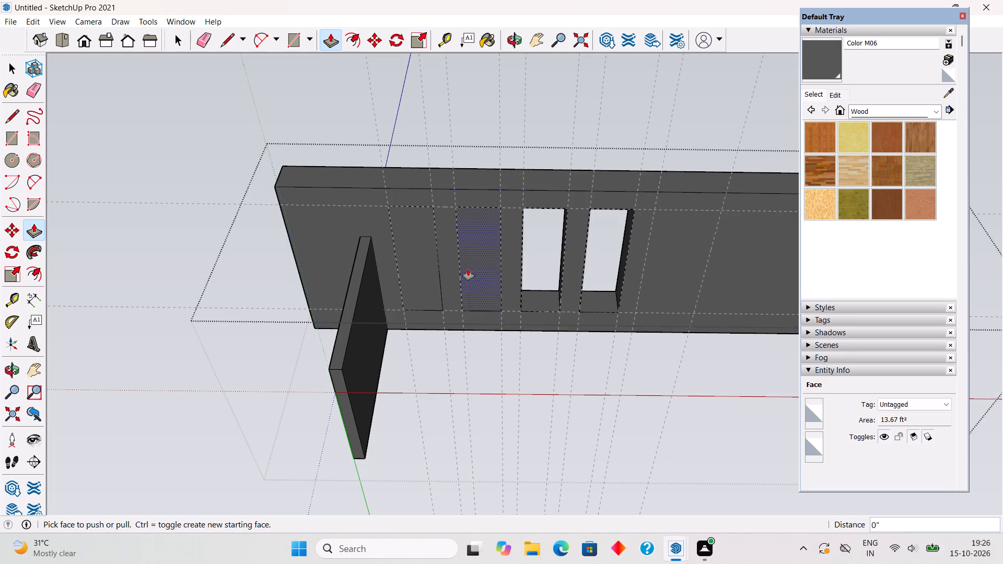
{"action": "double_click", "coordinate": [473, 269]}
{"action": "double_click", "coordinate": [431, 283]}
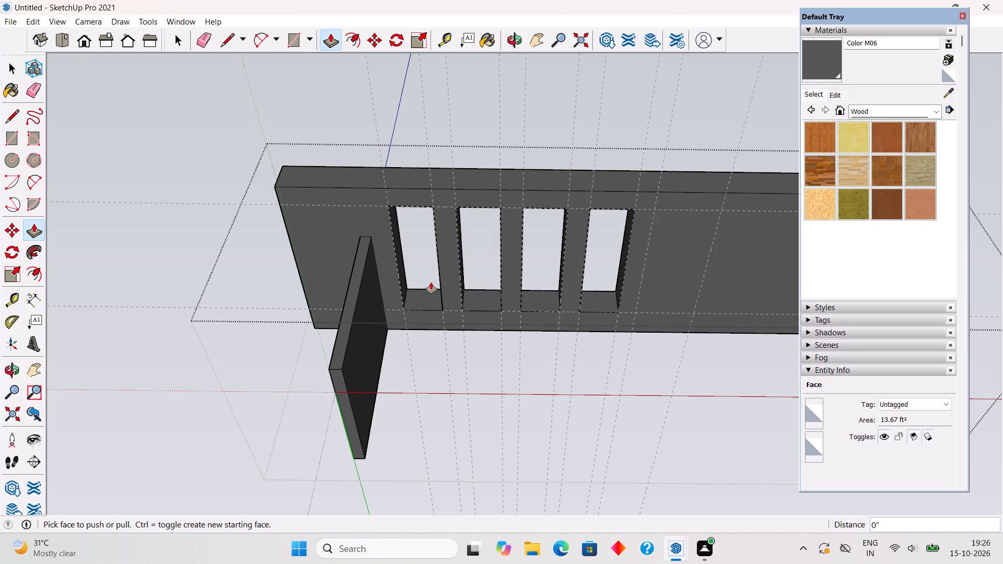
{"action": "key", "text": "space"}
{"action": "left_click", "coordinate": [298, 123]}
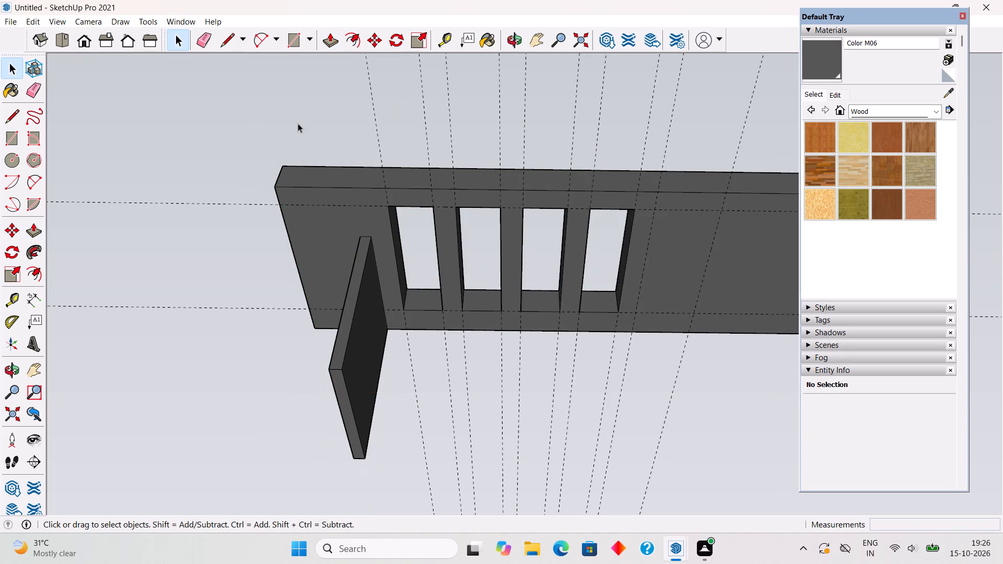
Delete all the guides in the model.
{"action": "middle_click_drag", "start_coordinate": [298, 150], "coordinate": [352, 515]}
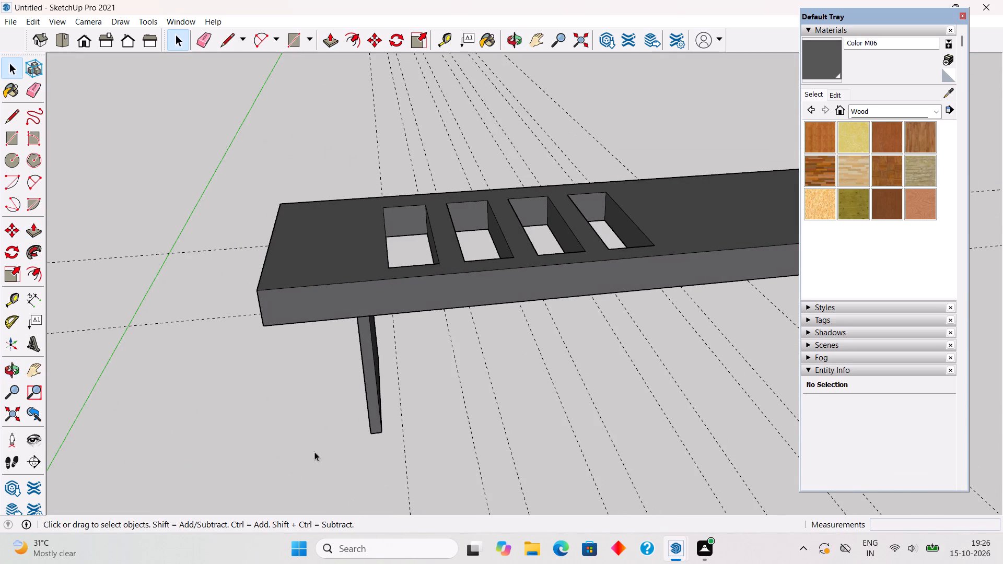
{"action": "left_click", "coordinate": [31, 22]}
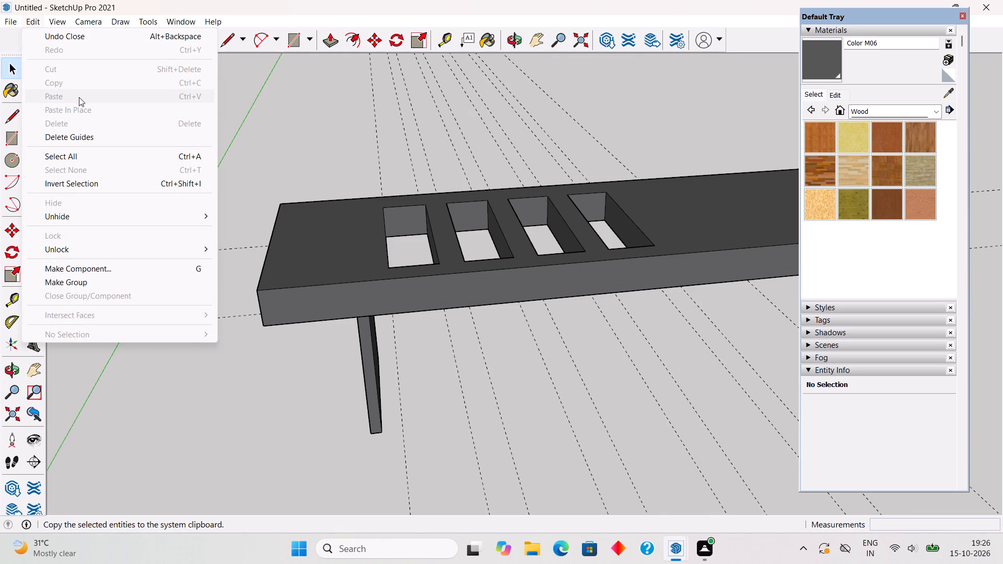
{"action": "left_click", "coordinate": [85, 136]}
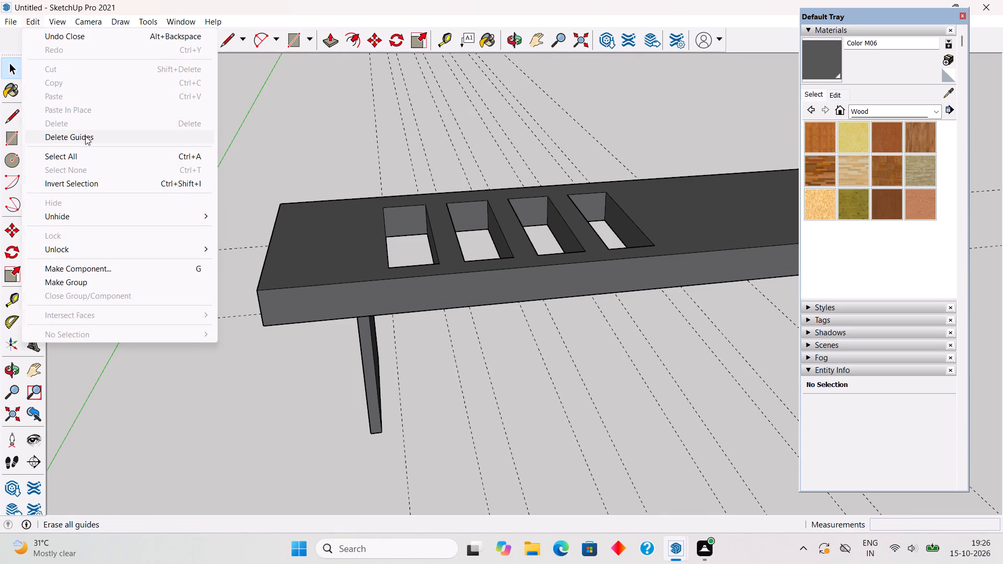
Unhide the last hidden objects to bring back the rest of the house.
{"action": "left_click", "coordinate": [37, 22]}
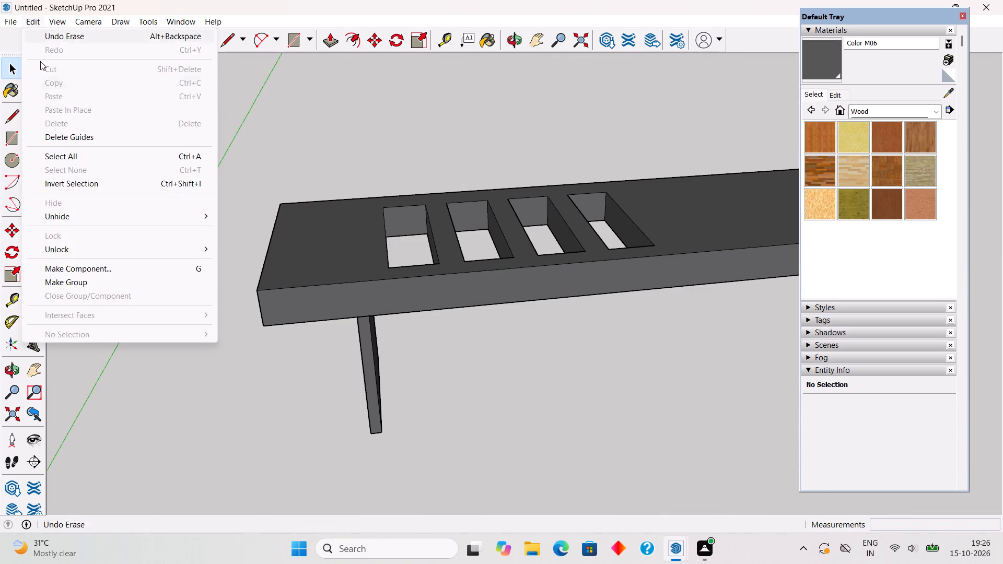
{"action": "left_click", "coordinate": [100, 210]}
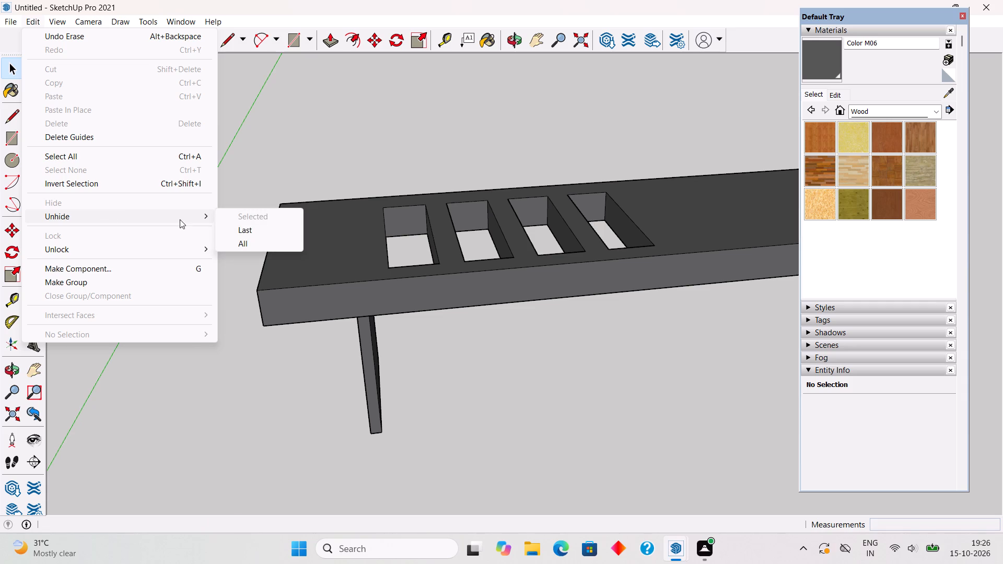
{"action": "left_click", "coordinate": [228, 227]}
Reopen the rooftop slab group for editing, viewed from above.
{"action": "scroll", "coordinate": [229, 227], "scroll_direction": "down", "scroll_amount": 5}
{"action": "middle_click_drag", "start_coordinate": [298, 292], "coordinate": [299, 219]}
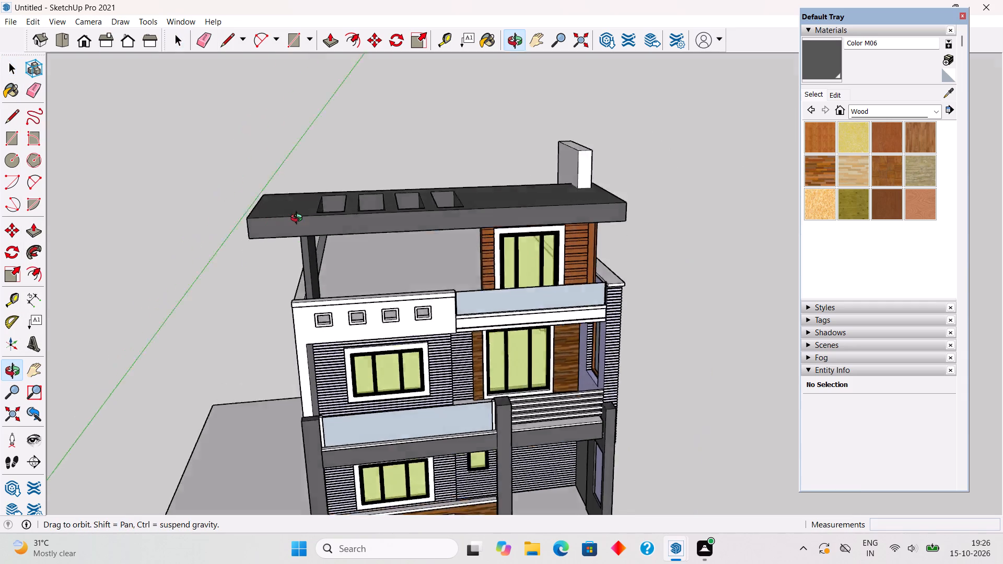
{"action": "middle_click_drag", "start_coordinate": [299, 219], "coordinate": [236, 102]}
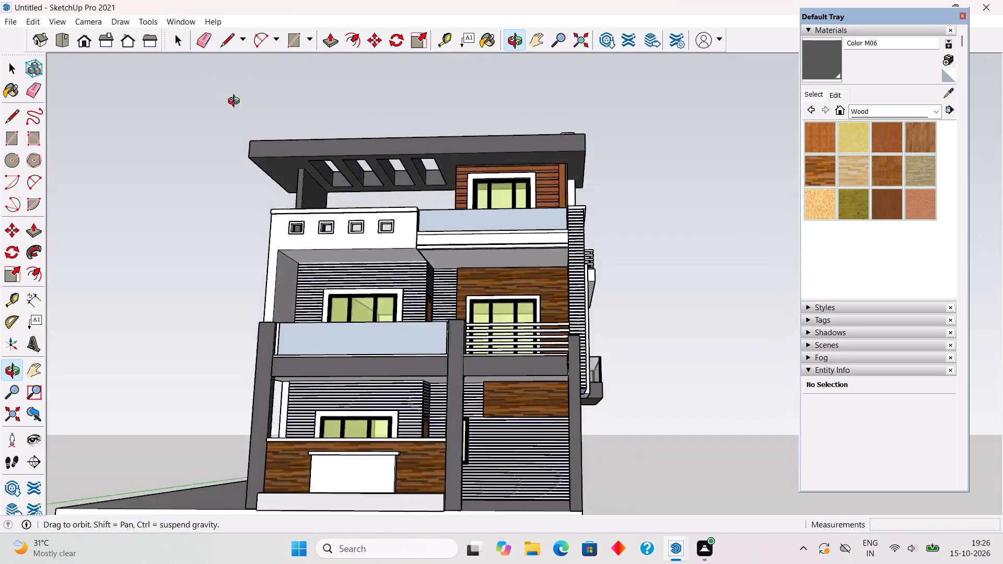
{"action": "middle_click_drag", "start_coordinate": [236, 102], "coordinate": [260, 244]}
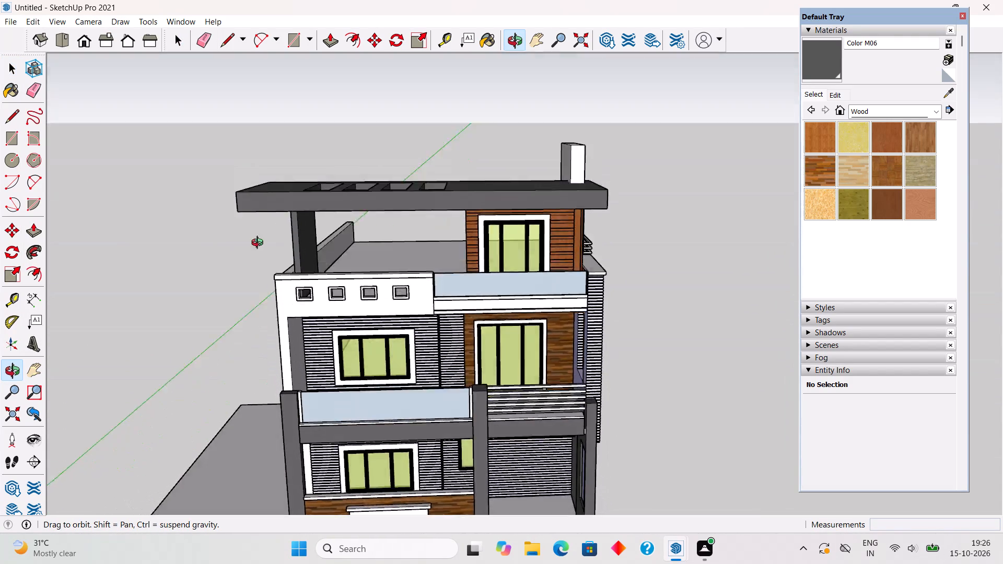
{"action": "middle_click_drag", "start_coordinate": [260, 244], "coordinate": [260, 294]}
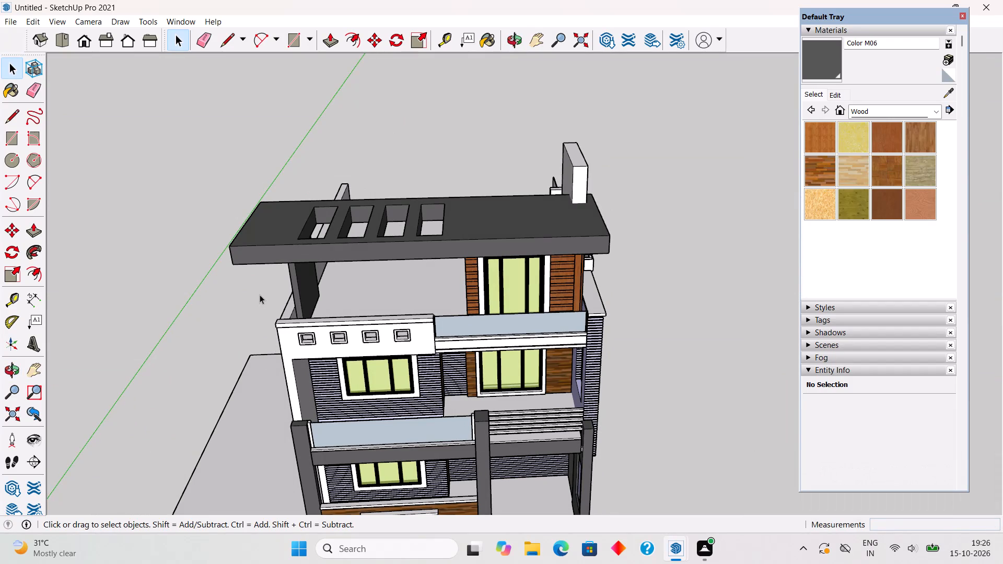
{"action": "middle_click_drag", "start_coordinate": [260, 295], "coordinate": [270, 379]}
{"action": "scroll", "coordinate": [262, 316], "scroll_direction": "up", "scroll_amount": 5}
{"action": "left_click", "coordinate": [274, 311]}
{"action": "triple_click", "coordinate": [272, 292]}
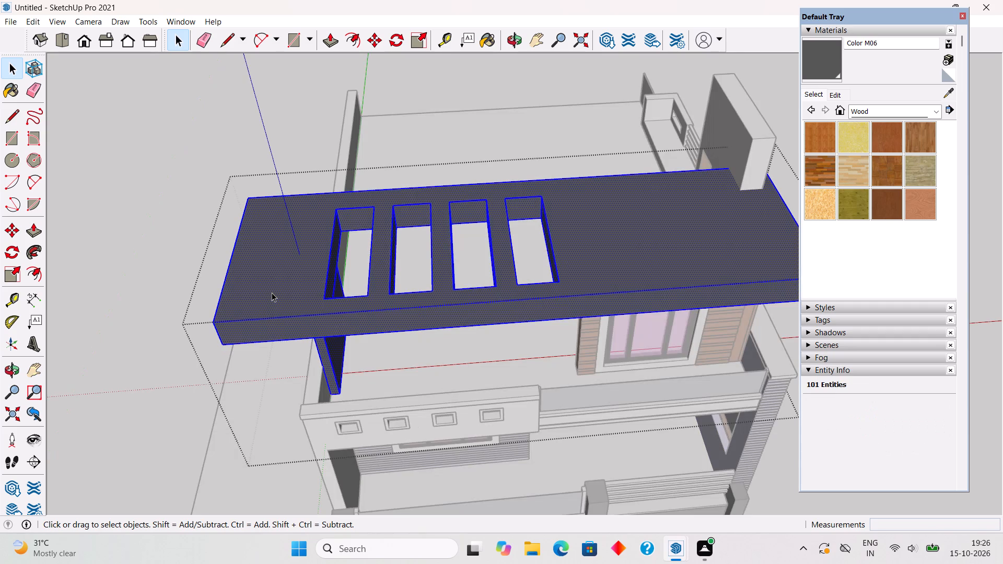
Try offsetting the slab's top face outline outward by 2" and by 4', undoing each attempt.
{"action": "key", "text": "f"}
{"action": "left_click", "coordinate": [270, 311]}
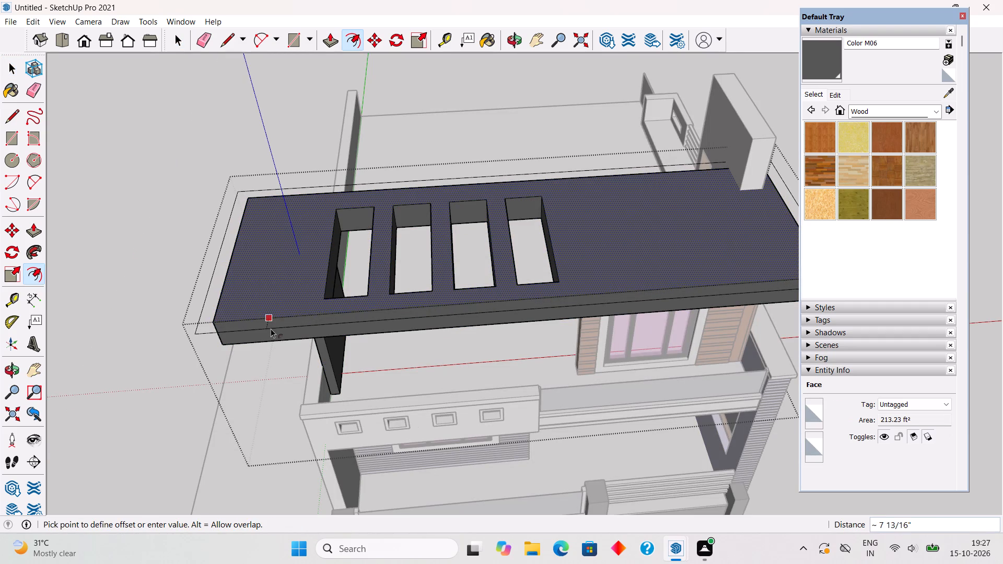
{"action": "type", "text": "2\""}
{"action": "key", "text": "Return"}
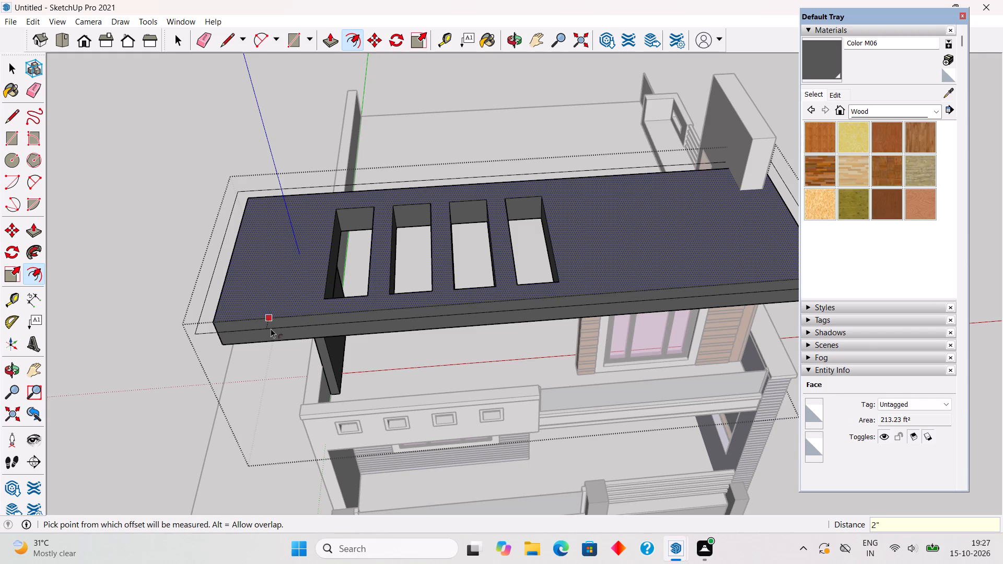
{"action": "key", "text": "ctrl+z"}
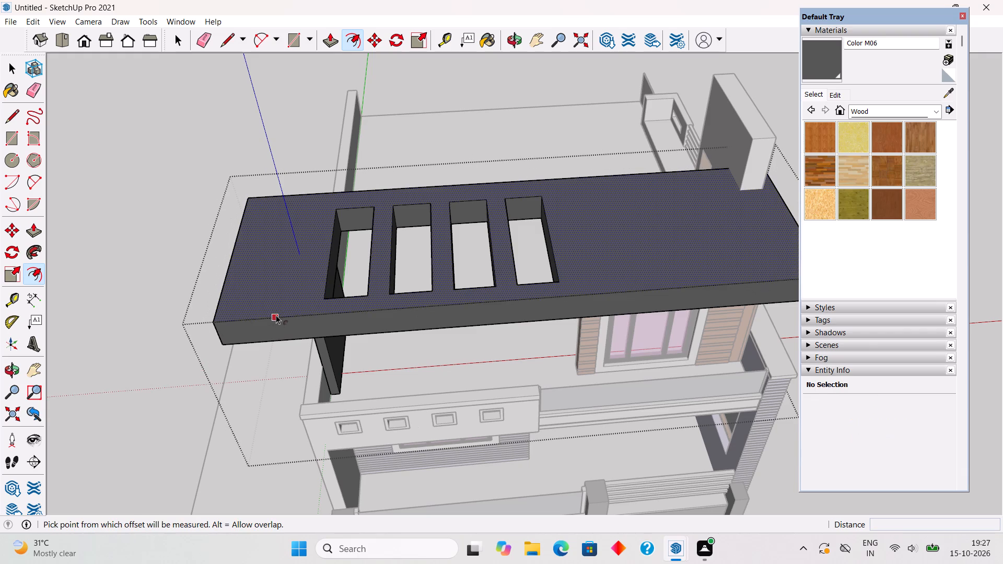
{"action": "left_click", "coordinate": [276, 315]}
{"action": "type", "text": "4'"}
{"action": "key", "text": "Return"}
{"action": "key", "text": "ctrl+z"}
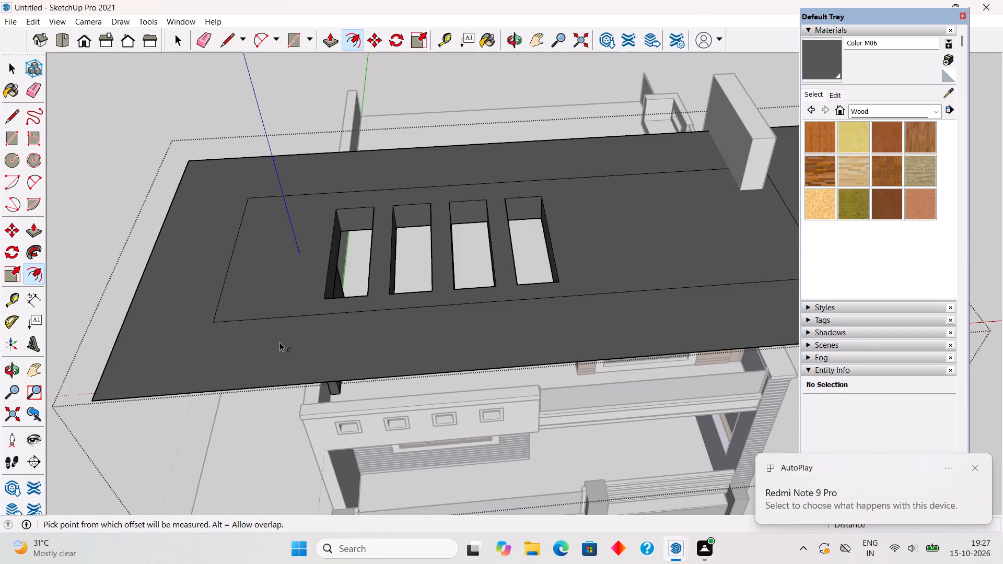
Offset the slab's top face outline outward by 4".
{"action": "left_click", "coordinate": [279, 310]}
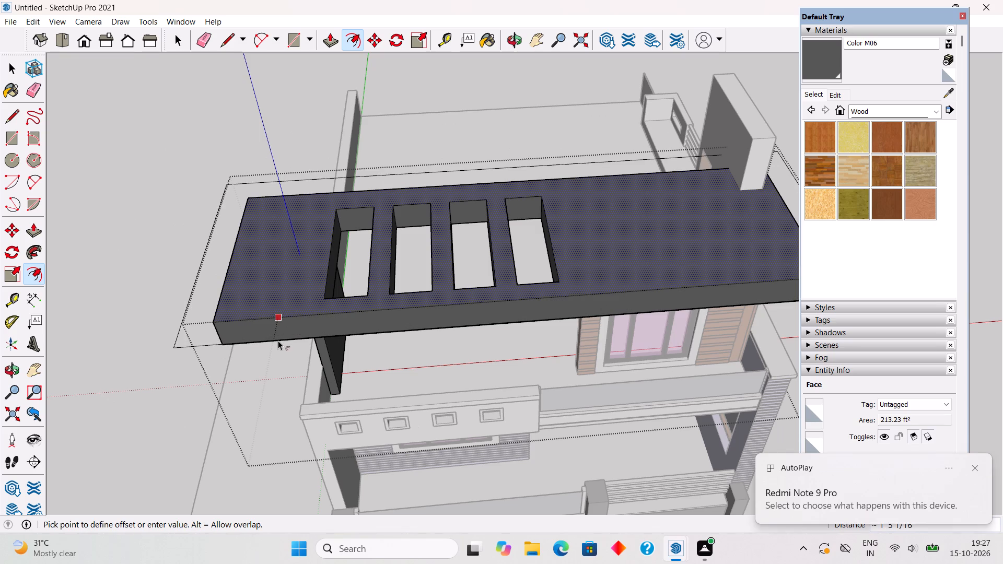
{"action": "type", "text": "4\""}
{"action": "key", "text": "Return"}
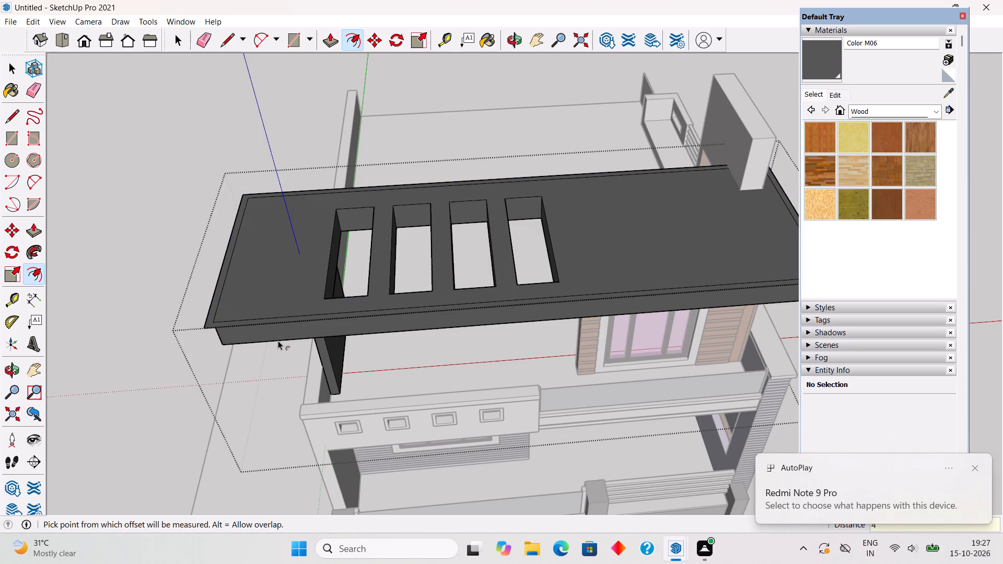
{"action": "key", "text": "space"}
Pull the narrow border face around the slab's top up by 4" to form a raised rim.
{"action": "type", "text": "p"}
{"action": "scroll", "coordinate": [216, 296], "scroll_direction": "up", "scroll_amount": 2}
{"action": "left_click", "coordinate": [216, 296]}
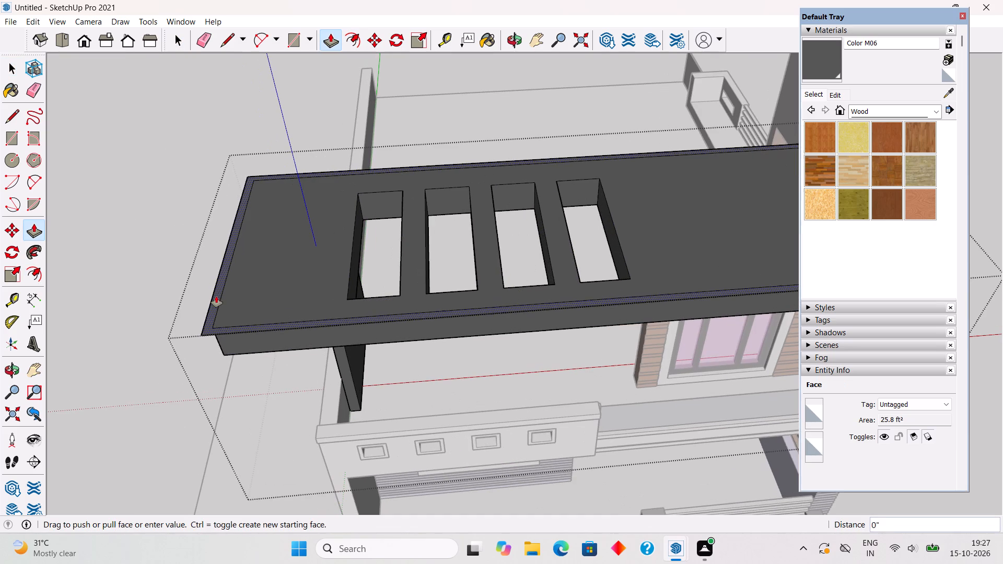
{"action": "type", "text": "4\""}
{"action": "key", "text": "Return"}
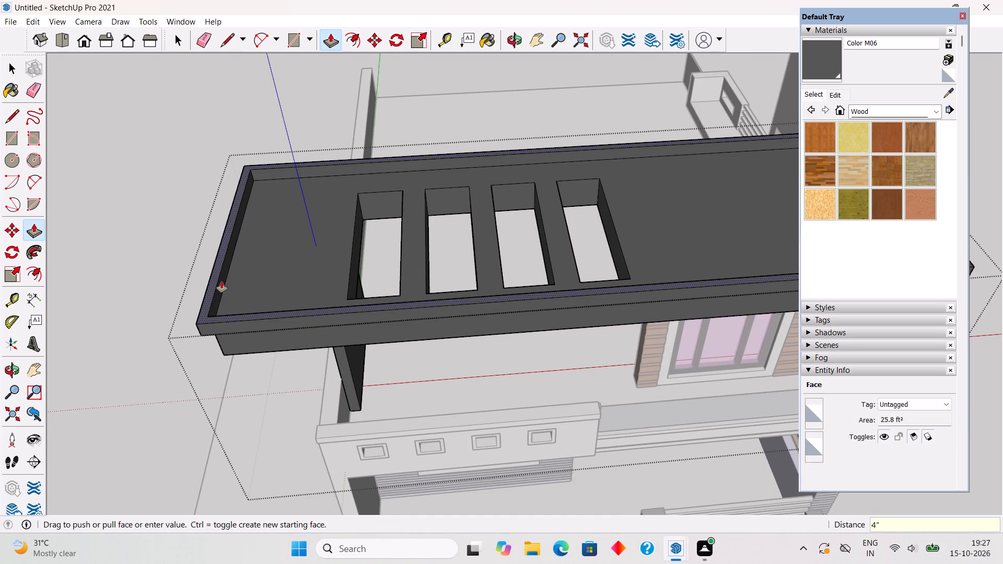
{"action": "key", "text": "space"}
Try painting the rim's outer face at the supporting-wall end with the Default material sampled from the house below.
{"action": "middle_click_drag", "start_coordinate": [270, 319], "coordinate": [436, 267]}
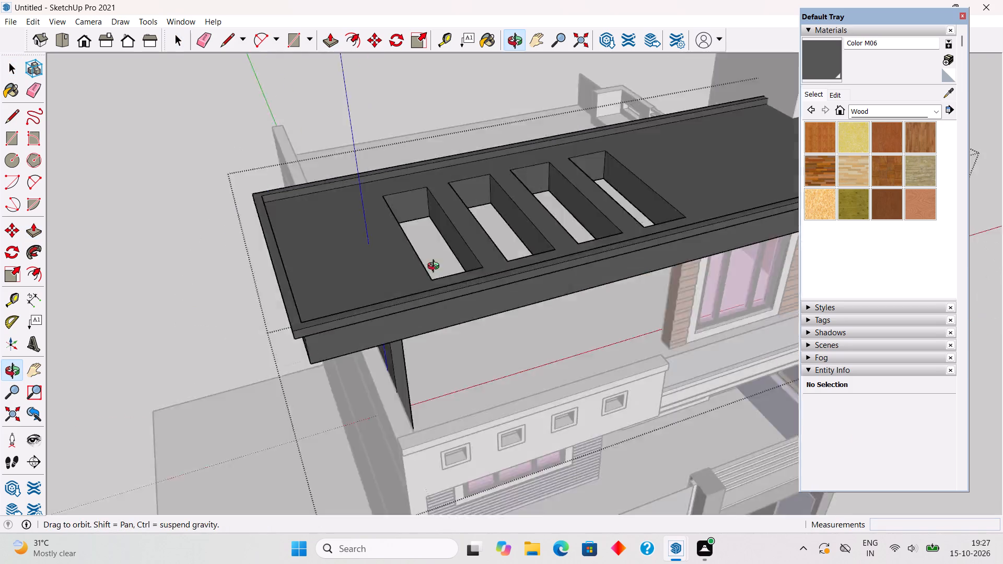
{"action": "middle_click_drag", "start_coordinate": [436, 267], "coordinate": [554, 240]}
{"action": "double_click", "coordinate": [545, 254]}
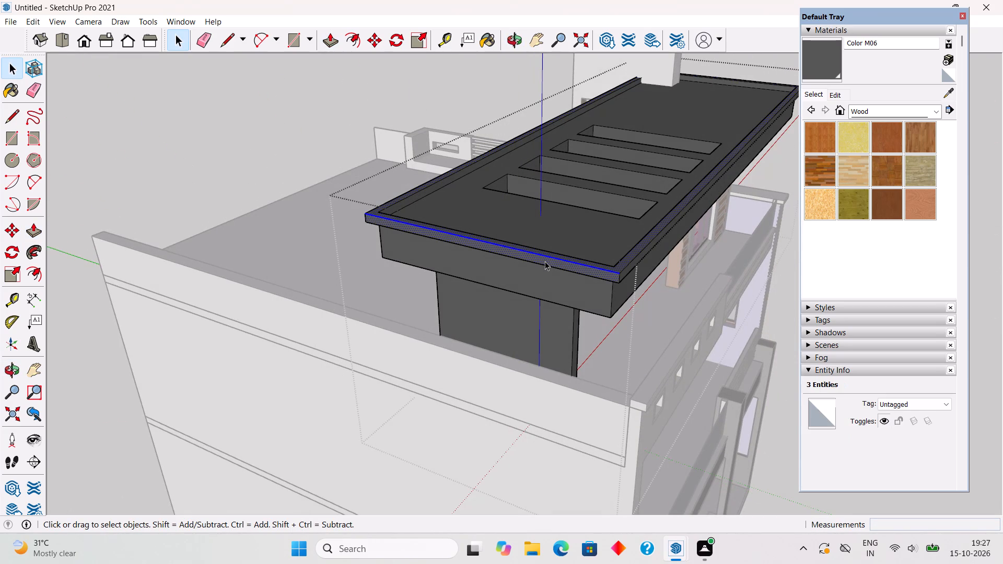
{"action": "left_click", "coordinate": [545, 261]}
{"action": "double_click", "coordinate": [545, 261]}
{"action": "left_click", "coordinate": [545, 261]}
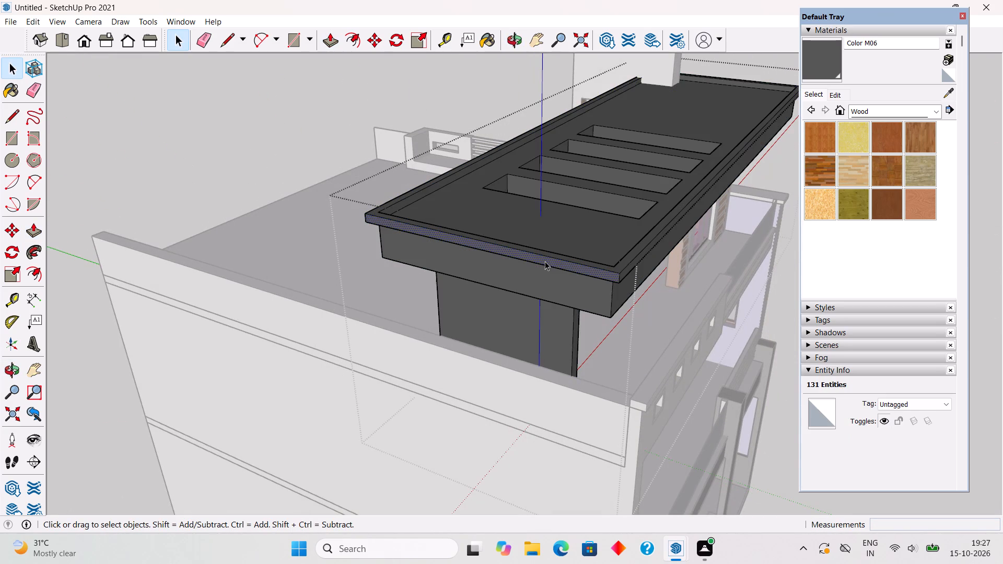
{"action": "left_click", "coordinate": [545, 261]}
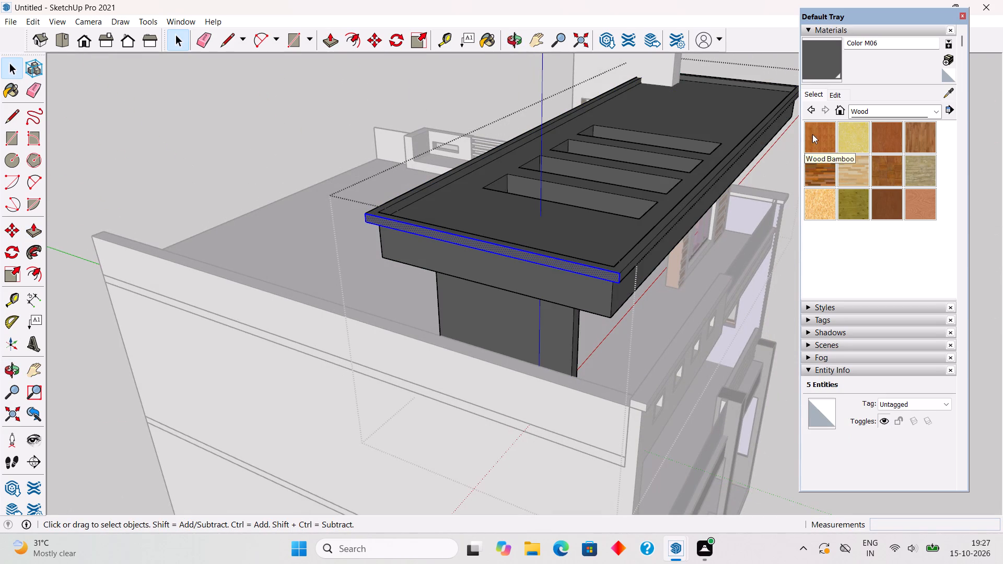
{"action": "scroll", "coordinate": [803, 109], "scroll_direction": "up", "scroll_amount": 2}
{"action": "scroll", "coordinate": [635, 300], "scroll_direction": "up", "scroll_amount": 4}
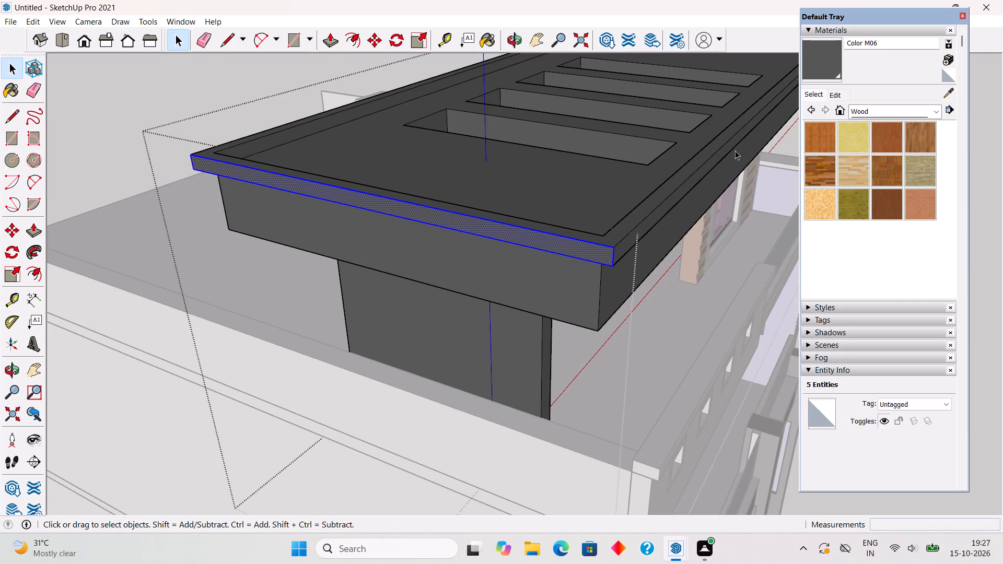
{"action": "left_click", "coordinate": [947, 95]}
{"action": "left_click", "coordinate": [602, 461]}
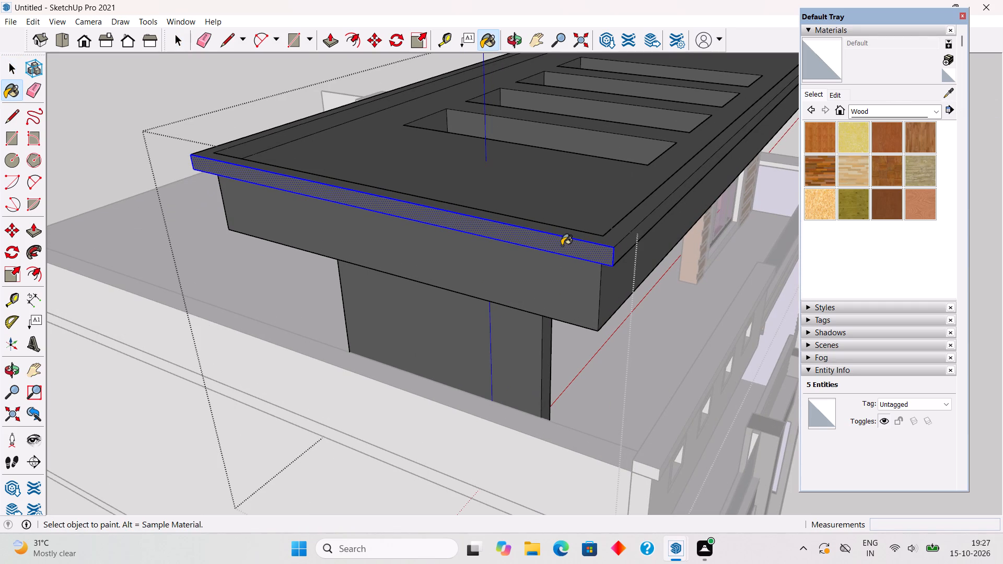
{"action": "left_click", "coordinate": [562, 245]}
Paint the rim's outer end face, top face and outer long side white with Color M00 from the Colors collection.
{"action": "left_click", "coordinate": [861, 109]}
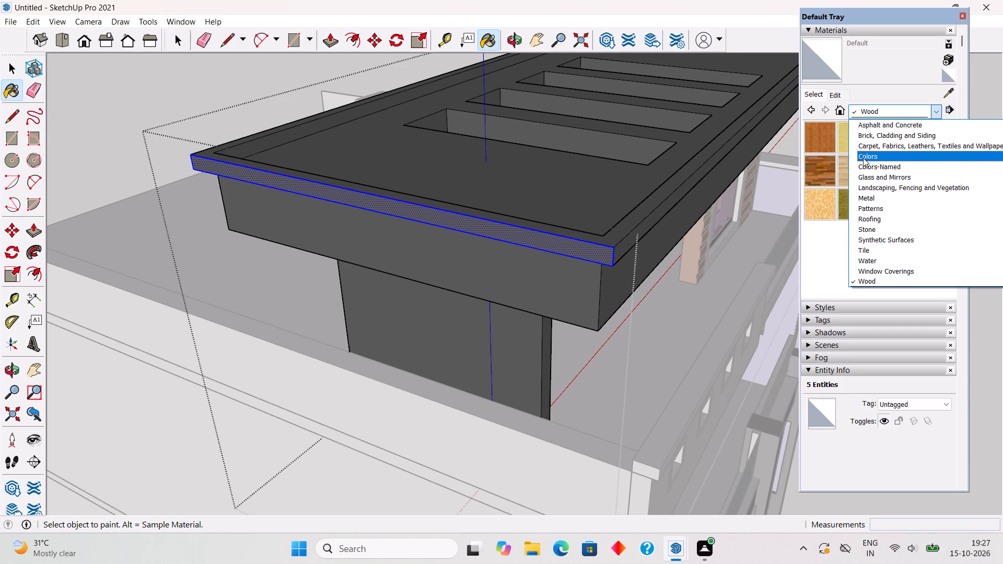
{"action": "left_click", "coordinate": [863, 156]}
{"action": "scroll", "coordinate": [863, 156], "scroll_direction": "down", "scroll_amount": 4}
{"action": "scroll", "coordinate": [863, 156], "scroll_direction": "up", "scroll_amount": 1}
{"action": "scroll", "coordinate": [863, 156], "scroll_direction": "down", "scroll_amount": 6}
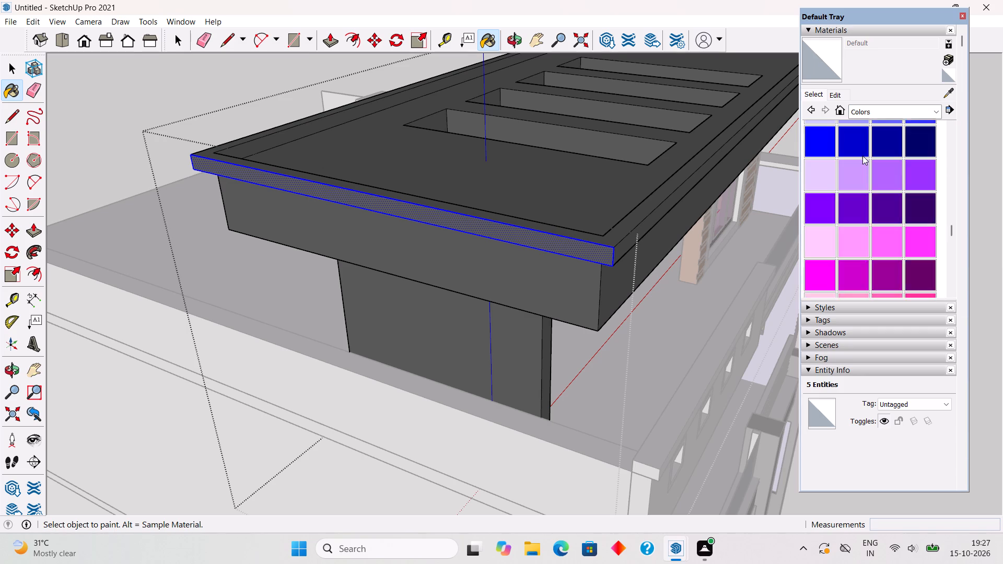
{"action": "scroll", "coordinate": [862, 156], "scroll_direction": "down", "scroll_amount": 4}
{"action": "scroll", "coordinate": [862, 156], "scroll_direction": "up", "scroll_amount": 1}
{"action": "left_click", "coordinate": [833, 177]}
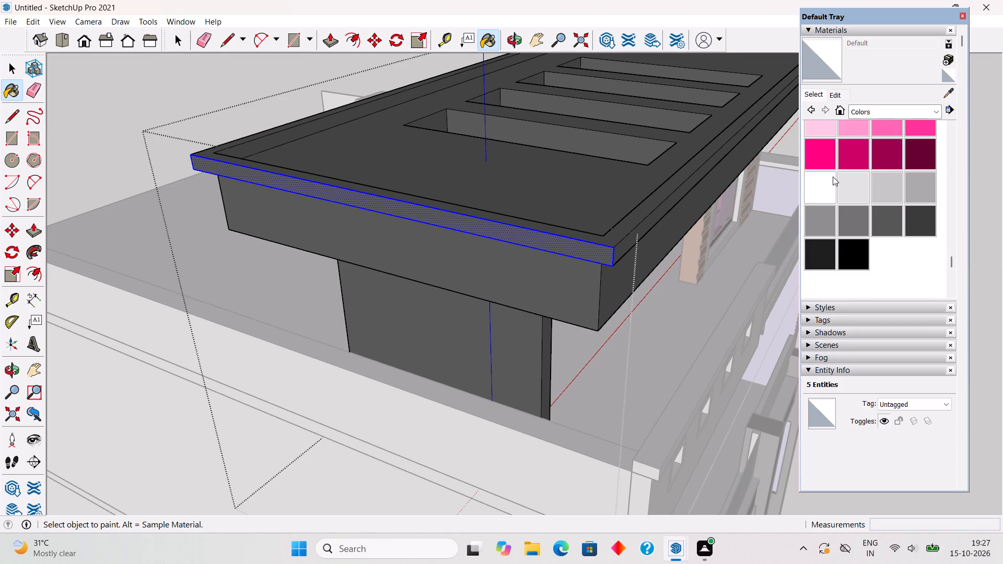
{"action": "left_click", "coordinate": [592, 256]}
{"action": "left_click", "coordinate": [594, 237]}
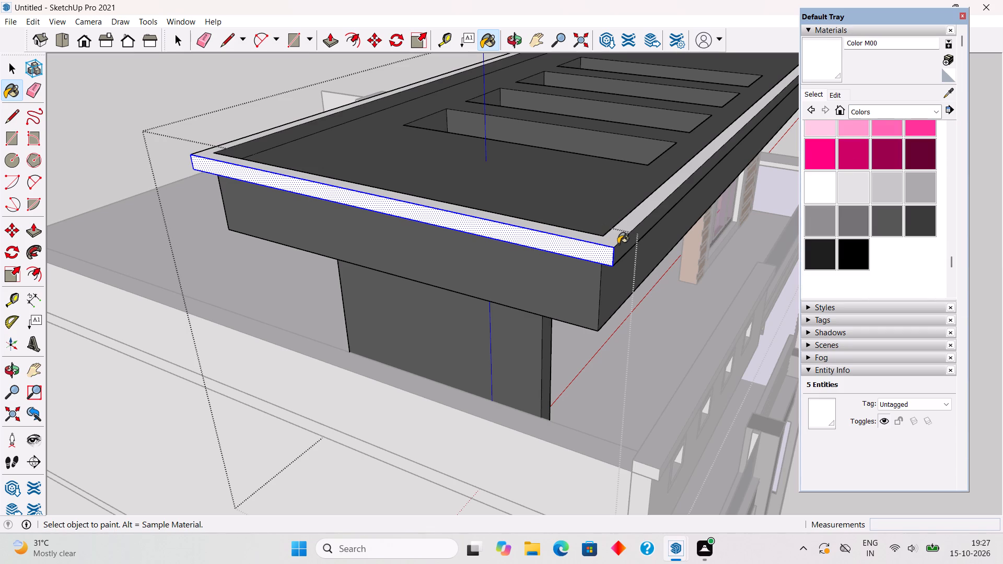
{"action": "left_click", "coordinate": [620, 247]}
{"action": "middle_click_drag", "start_coordinate": [608, 242], "coordinate": [326, 265]}
{"action": "scroll", "coordinate": [349, 265], "scroll_direction": "down", "scroll_amount": 4}
{"action": "scroll", "coordinate": [305, 243], "scroll_direction": "down", "scroll_amount": 12}
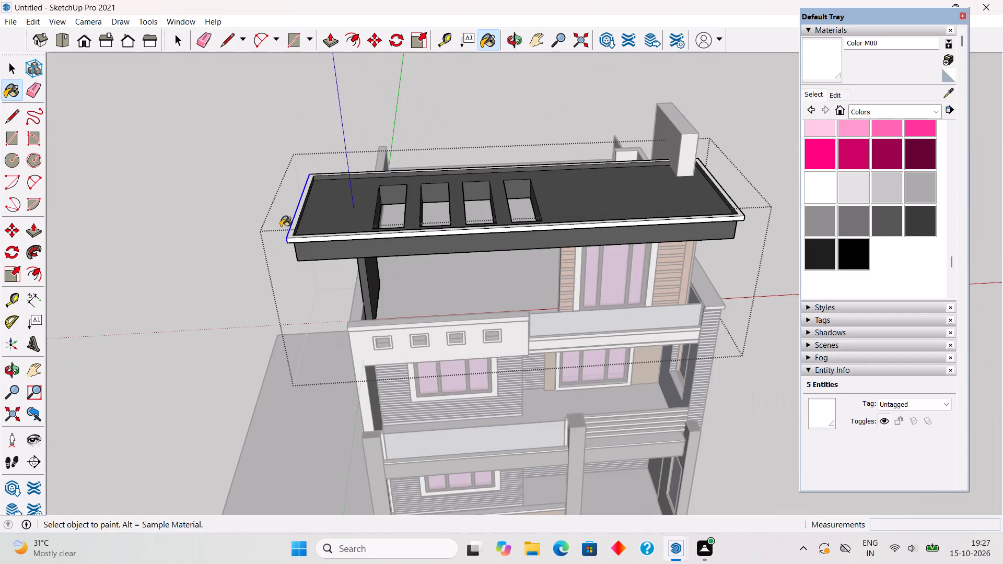
Paint the rim's remaining unpainted short faces beside the tall wall white with Color M00 and leave the slab group.
{"action": "middle_click_drag", "start_coordinate": [477, 197], "coordinate": [129, 119]}
{"action": "scroll", "coordinate": [533, 147], "scroll_direction": "up", "scroll_amount": 4}
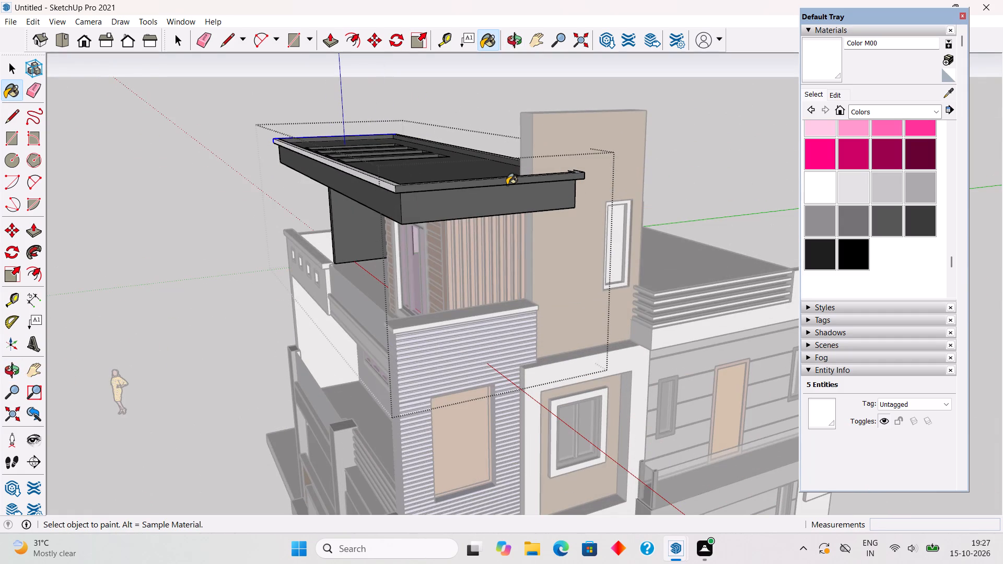
{"action": "left_click", "coordinate": [507, 182]}
{"action": "middle_click_drag", "start_coordinate": [512, 171], "coordinate": [551, 333]}
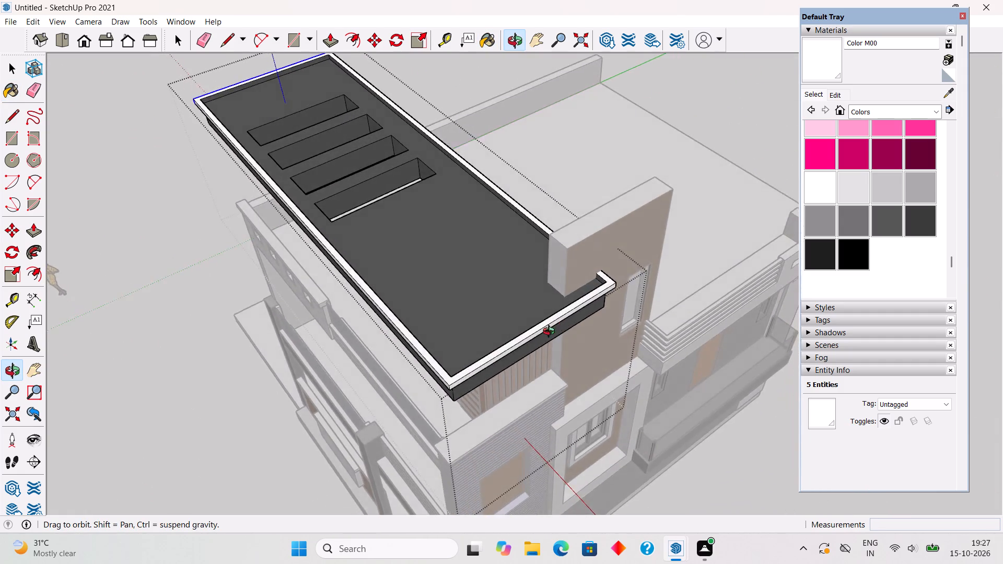
{"action": "middle_click_drag", "start_coordinate": [551, 333], "coordinate": [175, 195]}
{"action": "scroll", "coordinate": [394, 174], "scroll_direction": "up", "scroll_amount": 4}
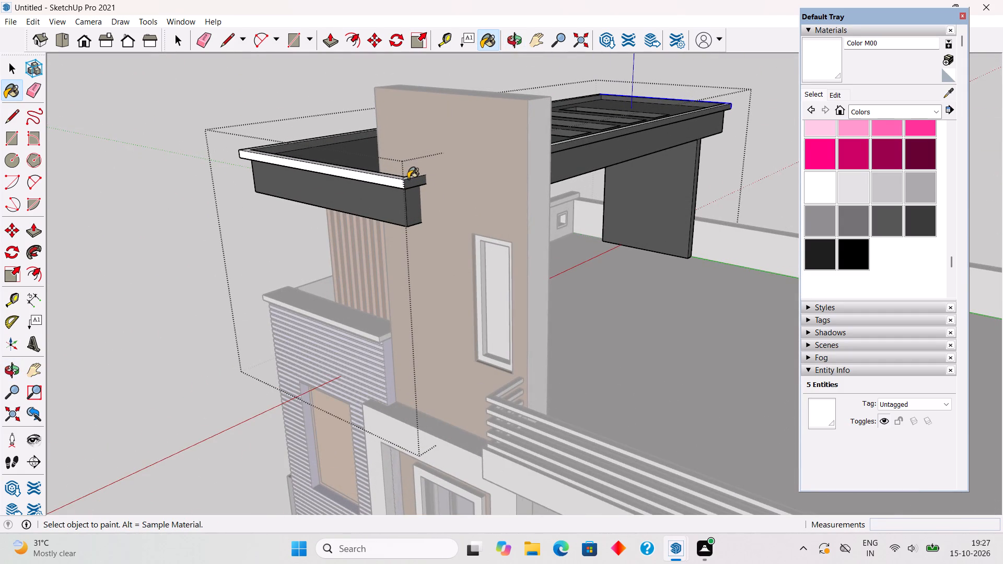
{"action": "left_click", "coordinate": [410, 184]}
{"action": "key", "text": "space"}
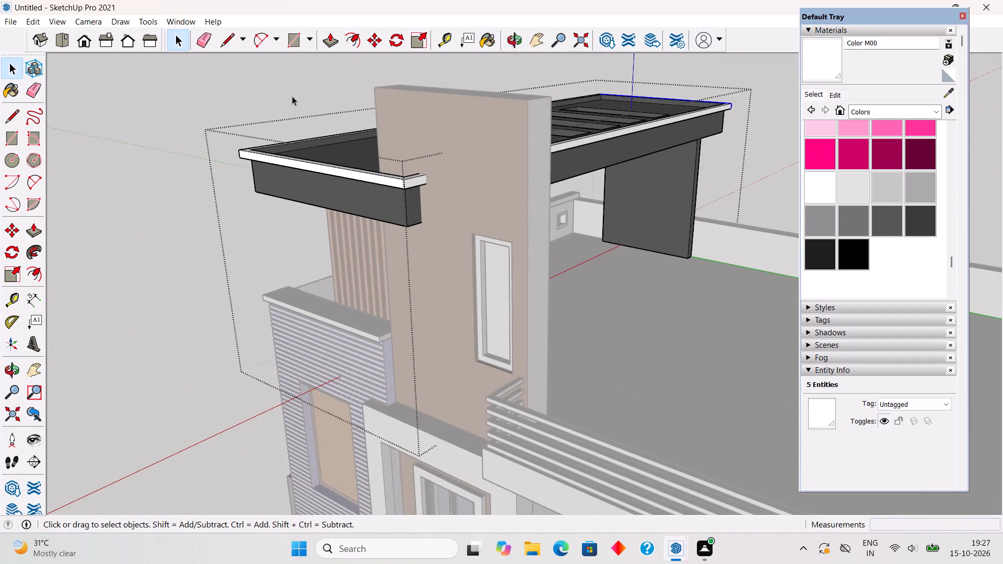
{"action": "left_click", "coordinate": [292, 96]}
Examine the roof slab, its openings and the white rim from below, the front and above.
{"action": "middle_click_drag", "start_coordinate": [228, 243], "coordinate": [730, 234]}
{"action": "scroll", "coordinate": [730, 234], "scroll_direction": "down", "scroll_amount": 4}
{"action": "middle_click_drag", "start_coordinate": [615, 369], "coordinate": [775, 151]}
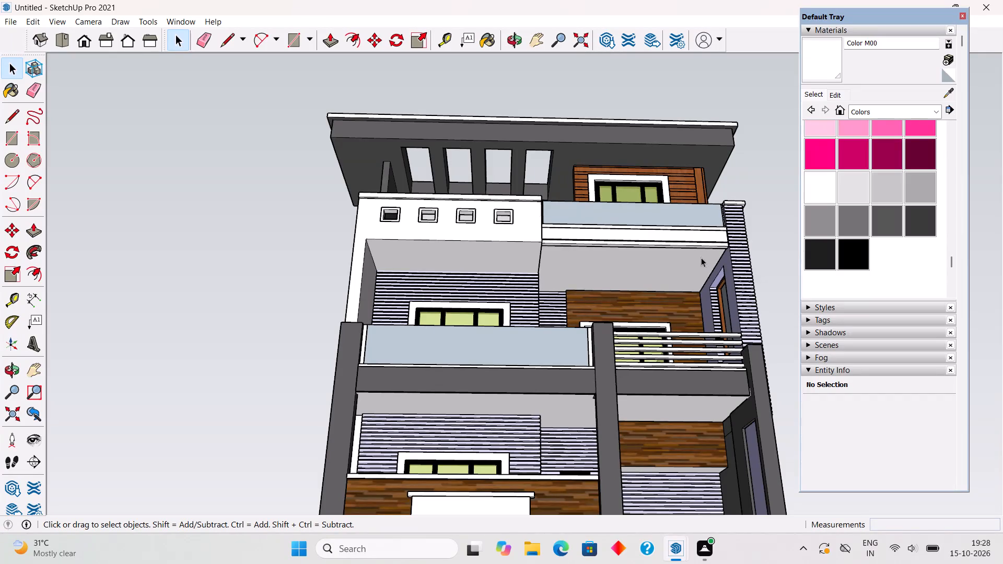
{"action": "middle_click_drag", "start_coordinate": [572, 248], "coordinate": [527, 453]}
{"action": "middle_click_drag", "start_coordinate": [500, 222], "coordinate": [570, 197]}
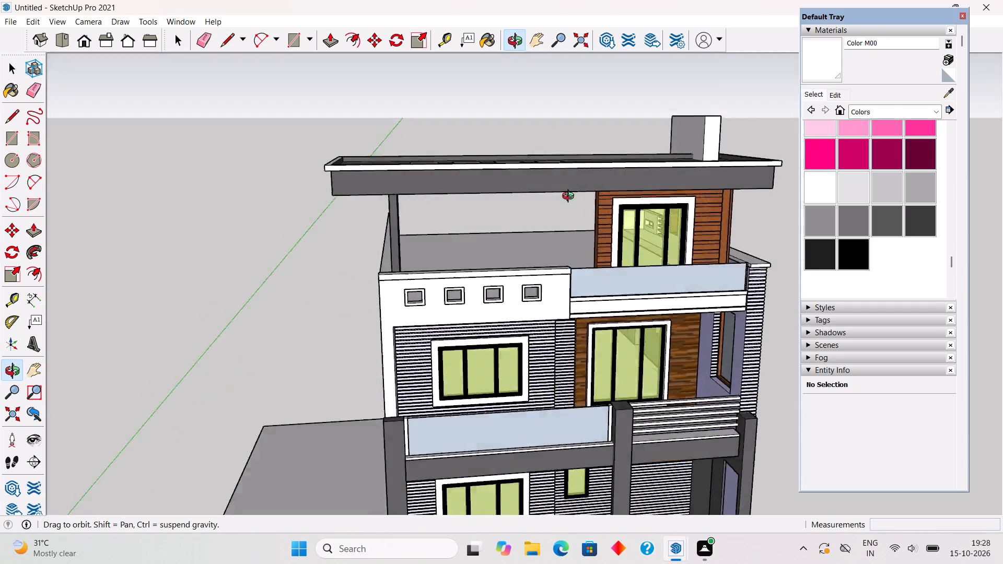
{"action": "middle_click_drag", "start_coordinate": [570, 197], "coordinate": [410, 168]}
{"action": "scroll", "coordinate": [410, 168], "scroll_direction": "down", "scroll_amount": 4}
{"action": "middle_click_drag", "start_coordinate": [567, 154], "coordinate": [694, 308]}
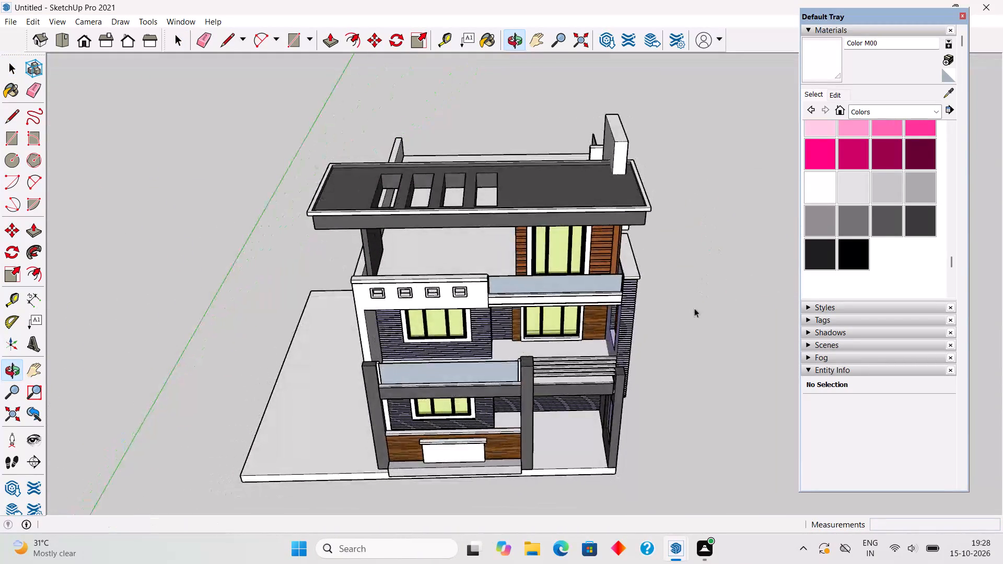
{"action": "scroll", "coordinate": [593, 276], "scroll_direction": "up", "scroll_amount": 1}
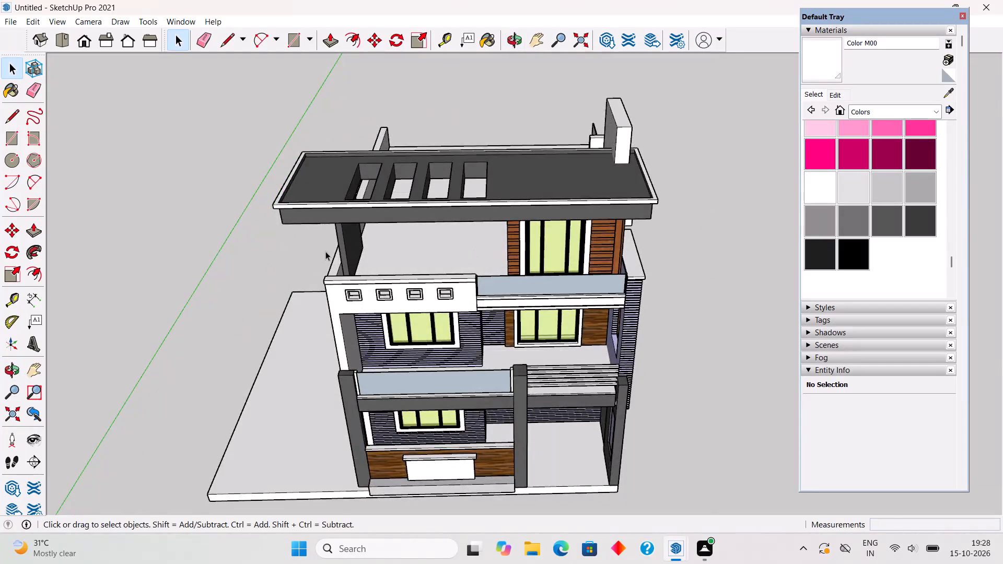
Place a guide along the wooden pillar's outer base edge on the roof terrace and a parallel guide 9" inward on the window side.
{"action": "middle_click_drag", "start_coordinate": [325, 251], "coordinate": [873, 288]}
{"action": "middle_click_drag", "start_coordinate": [463, 322], "coordinate": [650, 291]}
{"action": "scroll", "coordinate": [499, 142], "scroll_direction": "up", "scroll_amount": 6}
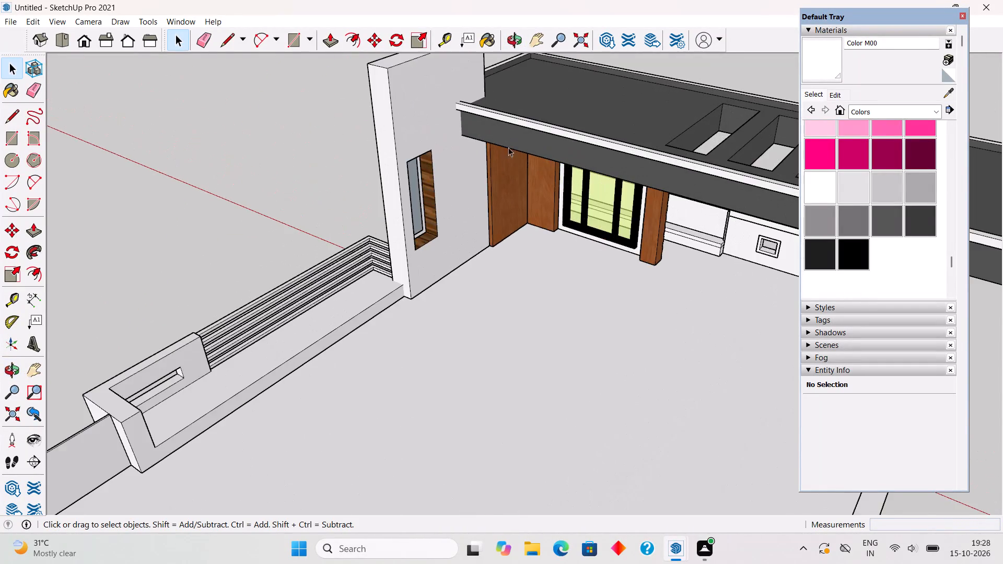
{"action": "scroll", "coordinate": [652, 315], "scroll_direction": "up", "scroll_amount": 3}
{"action": "middle_click_drag", "start_coordinate": [660, 253], "coordinate": [620, 214]}
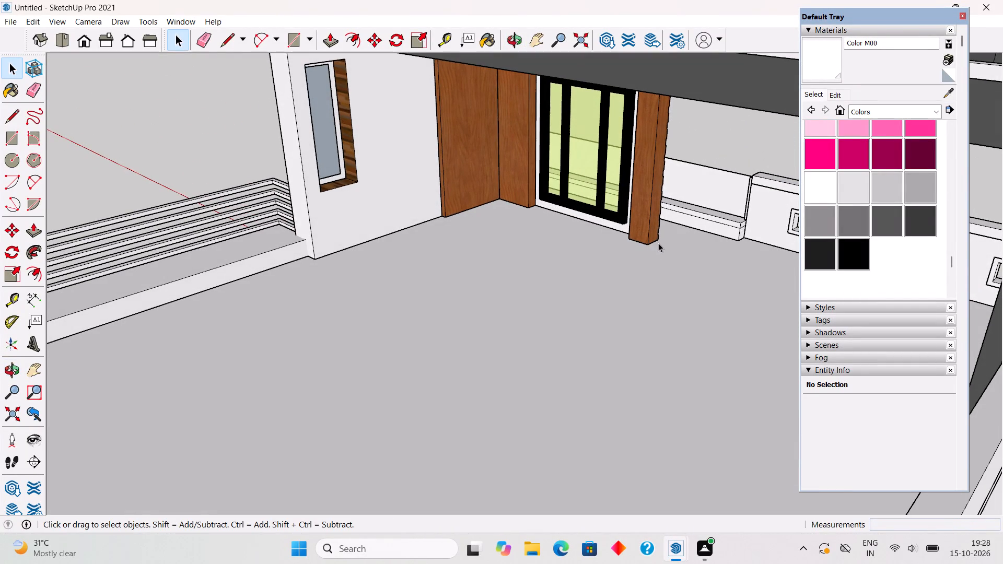
{"action": "key", "text": "t"}
{"action": "scroll", "coordinate": [661, 241], "scroll_direction": "up", "scroll_amount": 8}
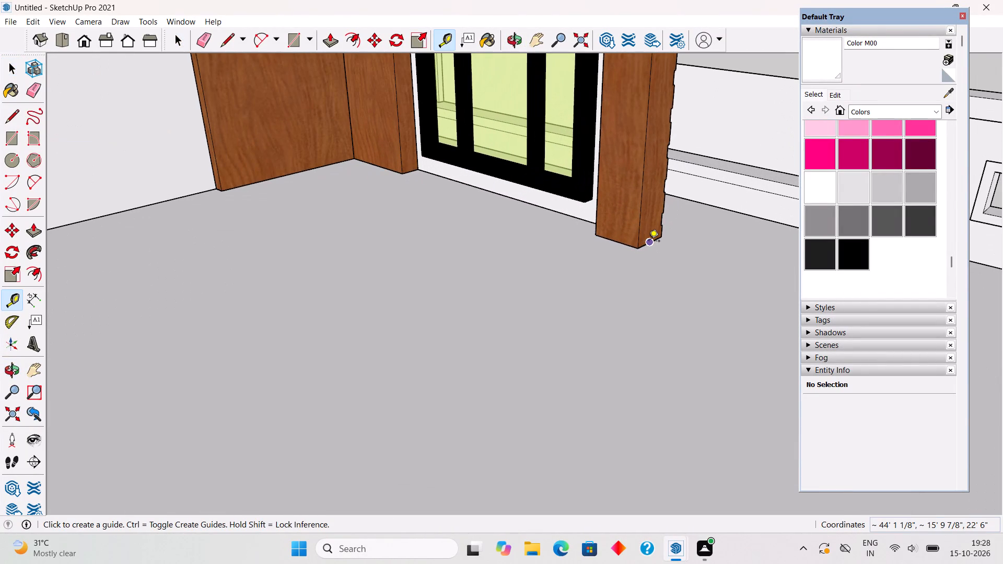
{"action": "double_click", "coordinate": [649, 242]}
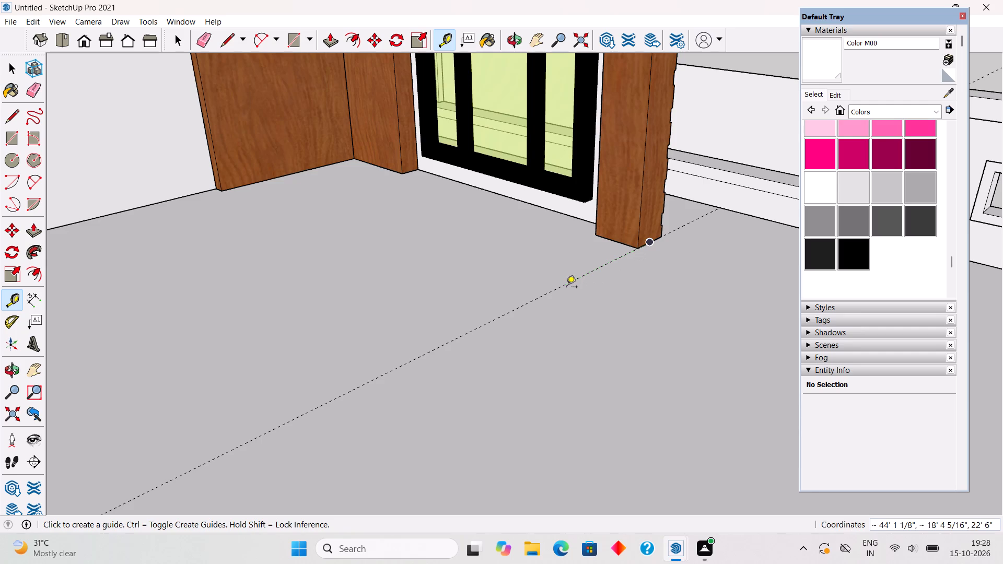
{"action": "left_click", "coordinate": [566, 288]}
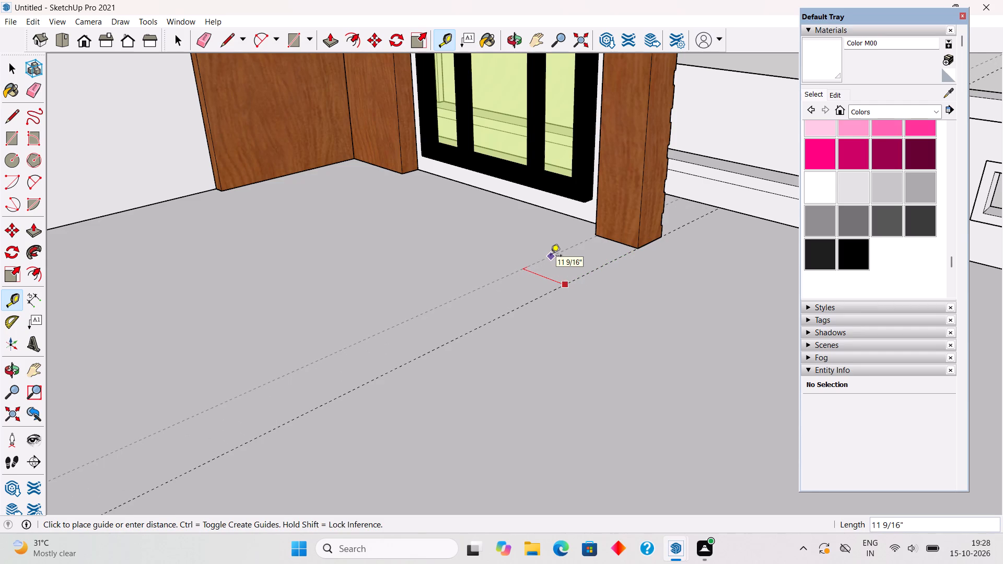
{"action": "type", "text": "9\""}
{"action": "key", "text": "Return"}
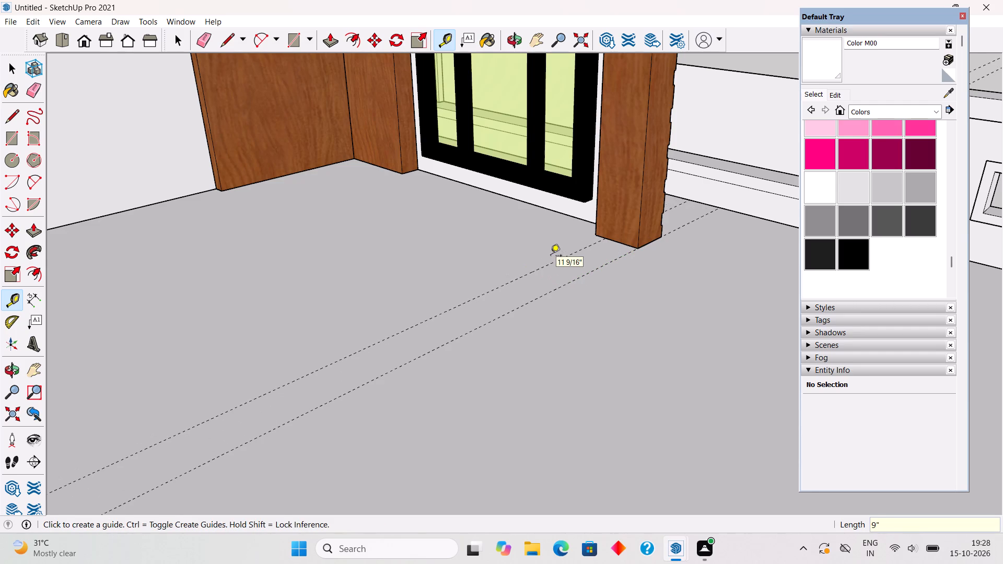
Place a guide along the base of the tall wall's end face and a parallel guide 9" inward towards the window.
{"action": "scroll", "coordinate": [551, 256], "scroll_direction": "down", "scroll_amount": 9}
{"action": "scroll", "coordinate": [216, 274], "scroll_direction": "up", "scroll_amount": 9}
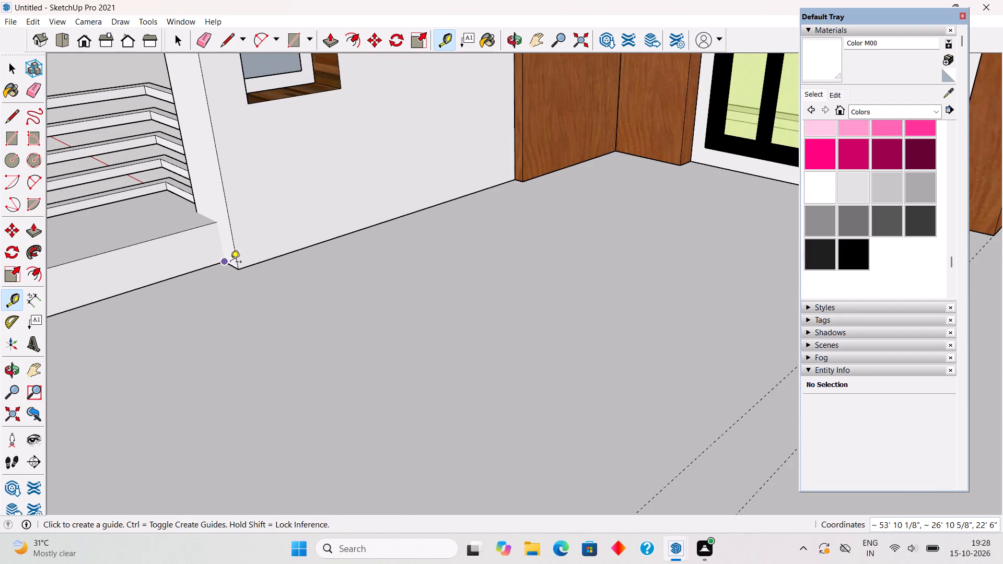
{"action": "double_click", "coordinate": [232, 264]}
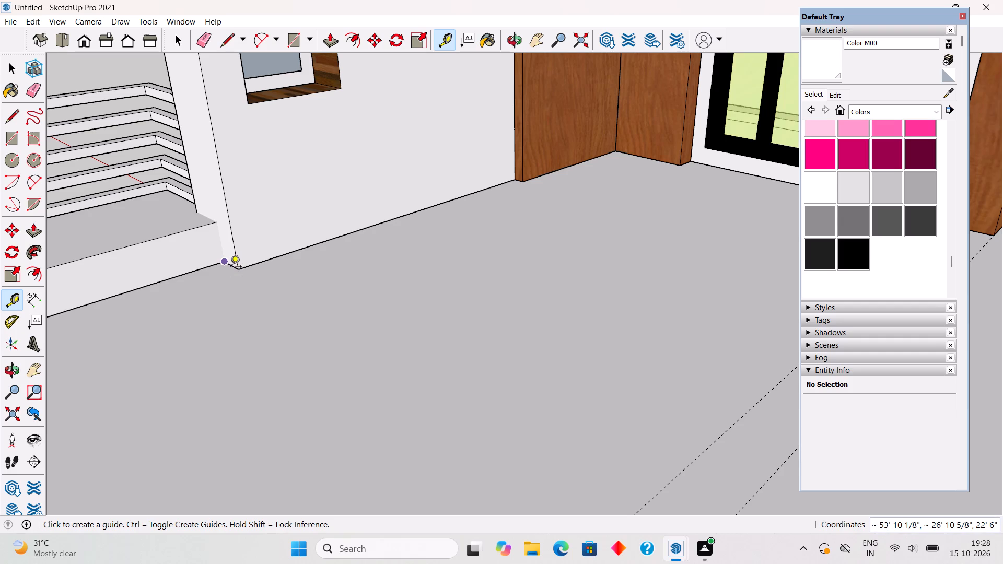
{"action": "double_click", "coordinate": [230, 267]}
{"action": "scroll", "coordinate": [230, 267], "scroll_direction": "up", "scroll_amount": 10}
{"action": "double_click", "coordinate": [230, 265]}
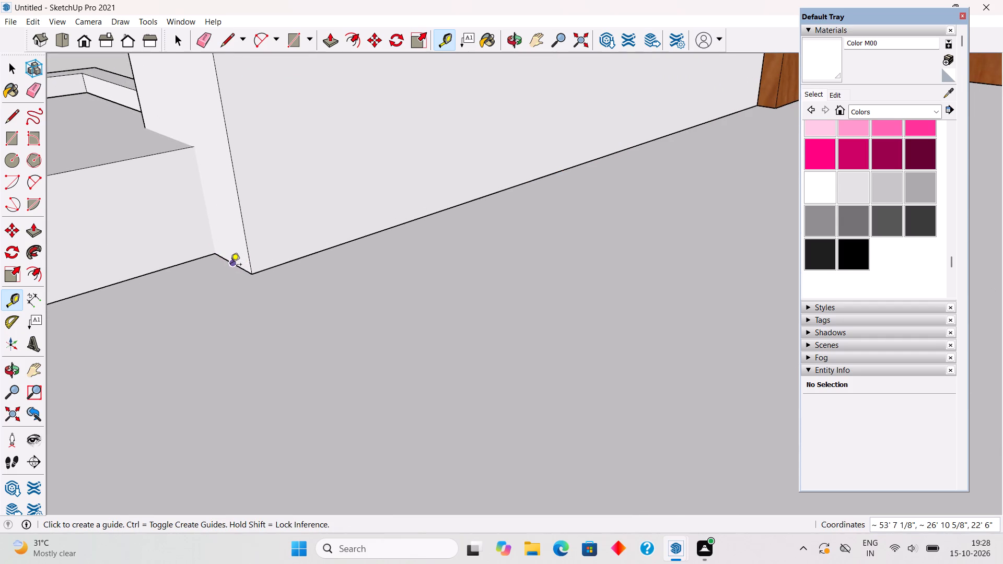
{"action": "left_click", "coordinate": [308, 310]}
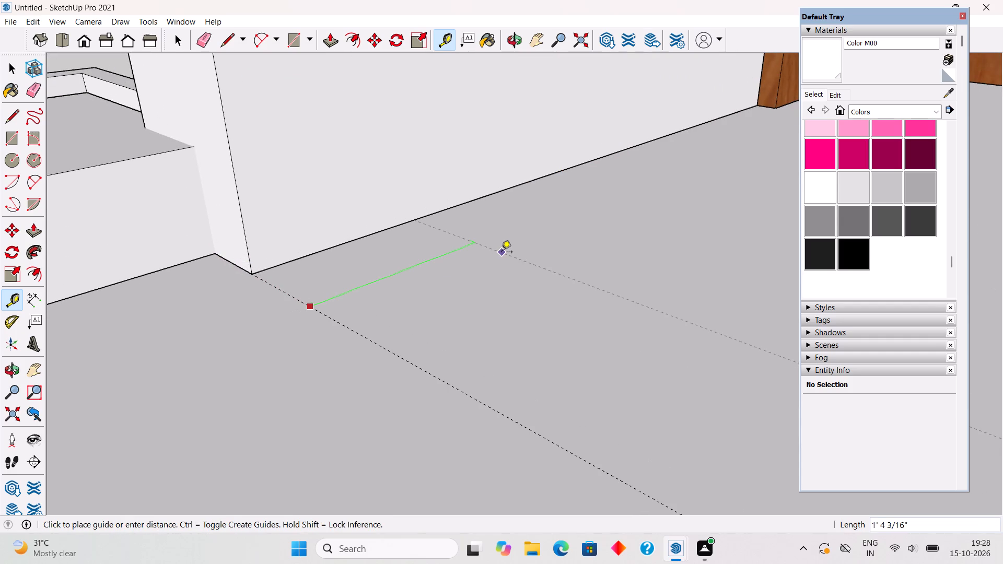
{"action": "type", "text": "9\""}
{"action": "key", "text": "Return"}
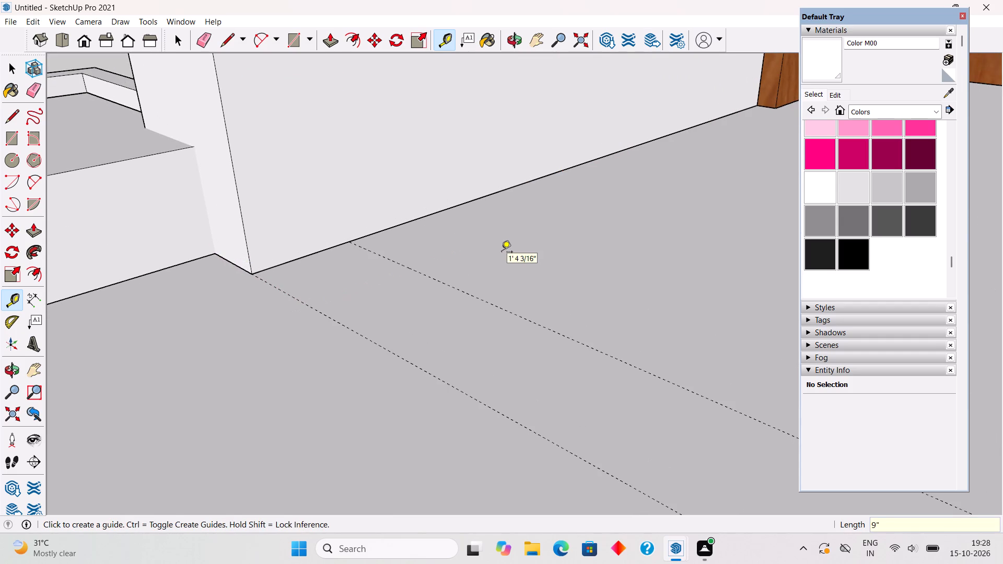
Draw an L-shaped wall footprint from two rectangles: 9' 3" by 9" from the tall wall and 9' 11" by 1' from the wooden pillar.
{"action": "key", "text": "r"}
{"action": "left_click", "coordinate": [351, 239]}
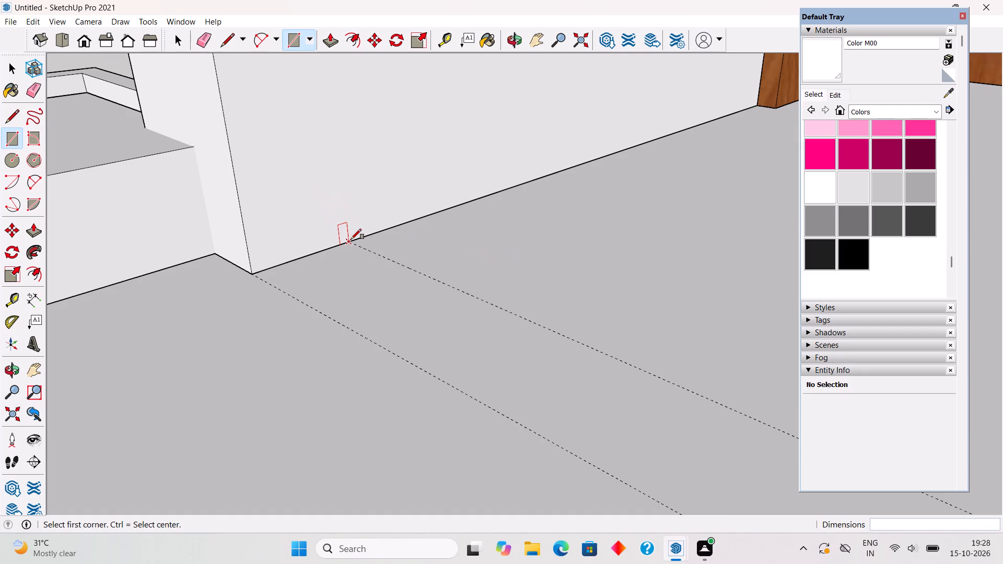
{"action": "scroll", "coordinate": [351, 239], "scroll_direction": "down", "scroll_amount": 19}
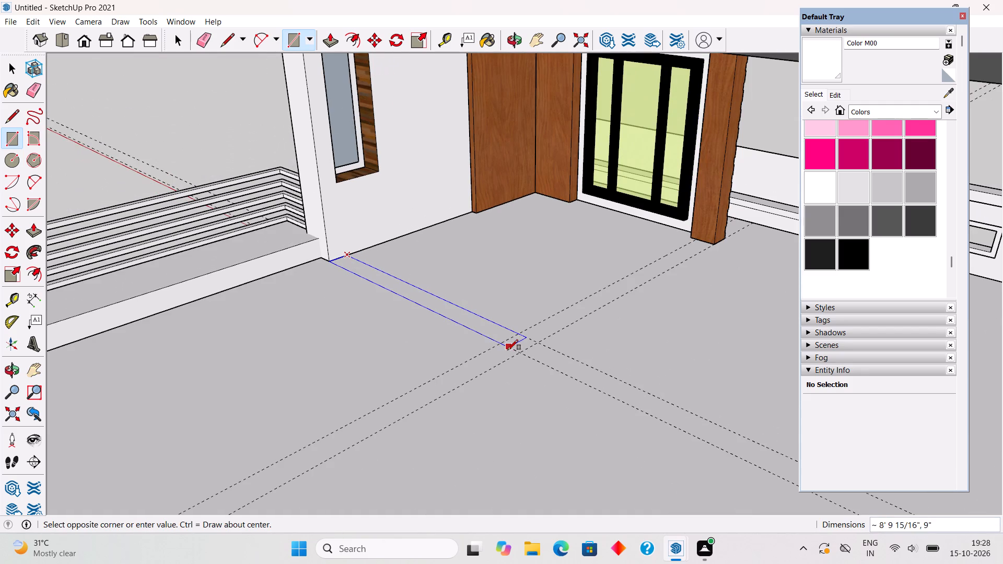
{"action": "left_click", "coordinate": [521, 352]}
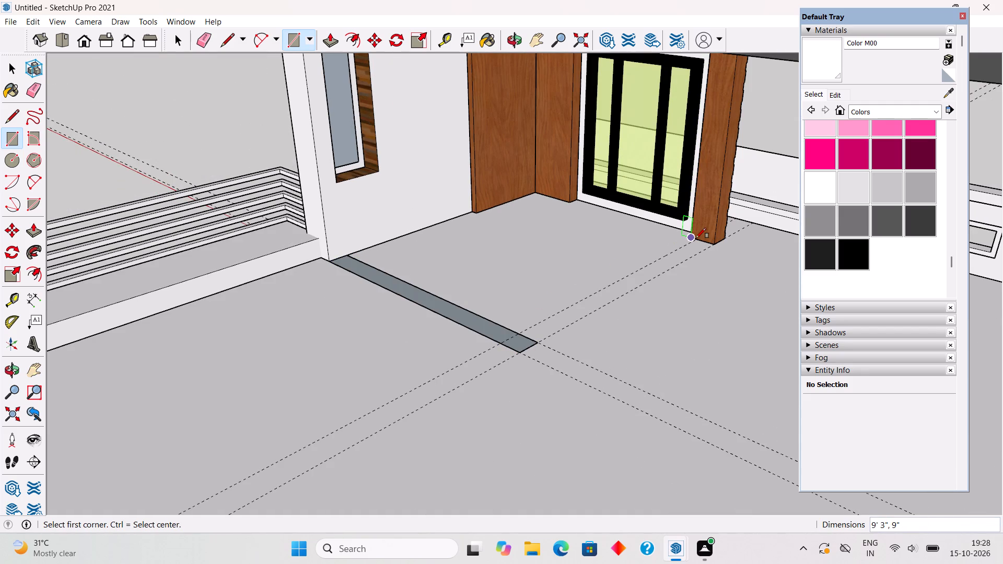
{"action": "left_click", "coordinate": [696, 238]}
{"action": "left_click", "coordinate": [533, 345]}
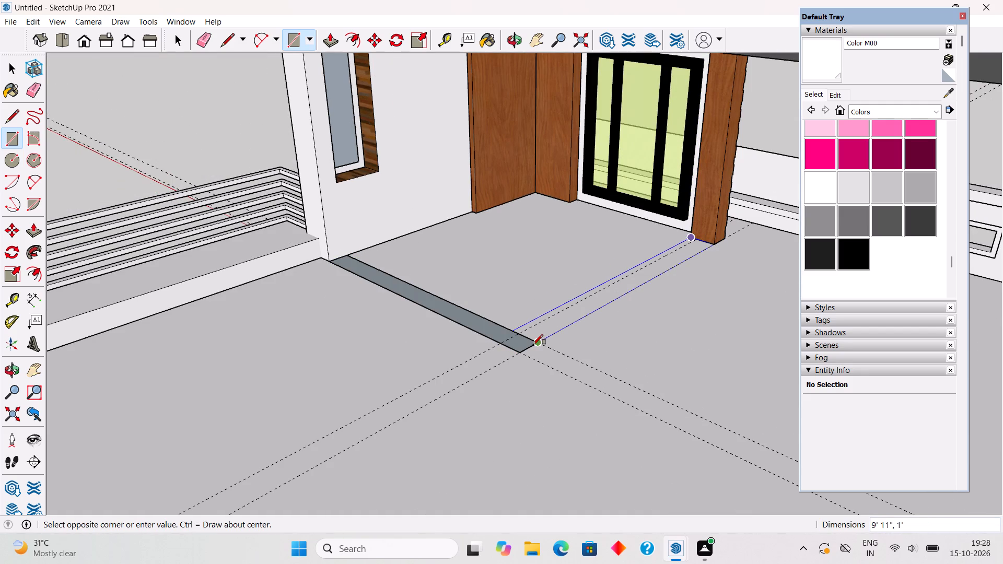
Pull both footprint rectangles up 7' 9" to form two walls enclosing the terrace corner.
{"action": "key", "text": "p"}
{"action": "left_click", "coordinate": [540, 336]}
{"action": "scroll", "coordinate": [541, 292], "scroll_direction": "down", "scroll_amount": 8}
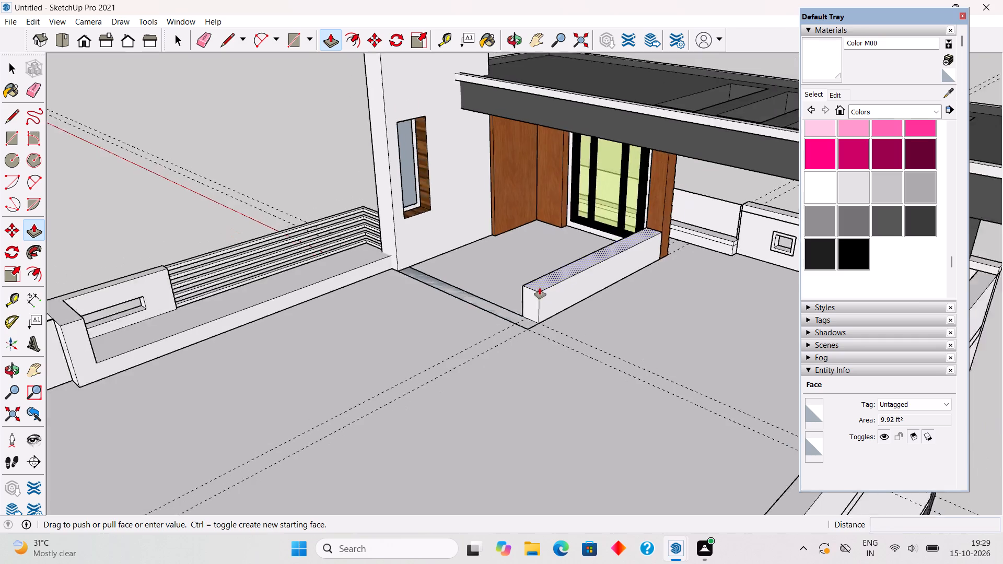
{"action": "scroll", "coordinate": [540, 288], "scroll_direction": "down", "scroll_amount": 1}
{"action": "left_click", "coordinate": [600, 166]}
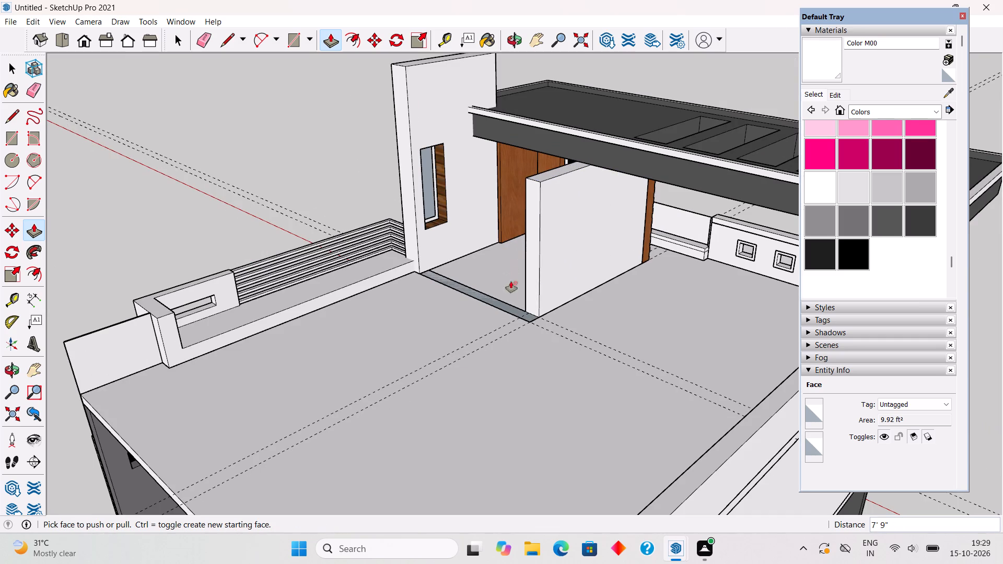
{"action": "left_click", "coordinate": [514, 311]}
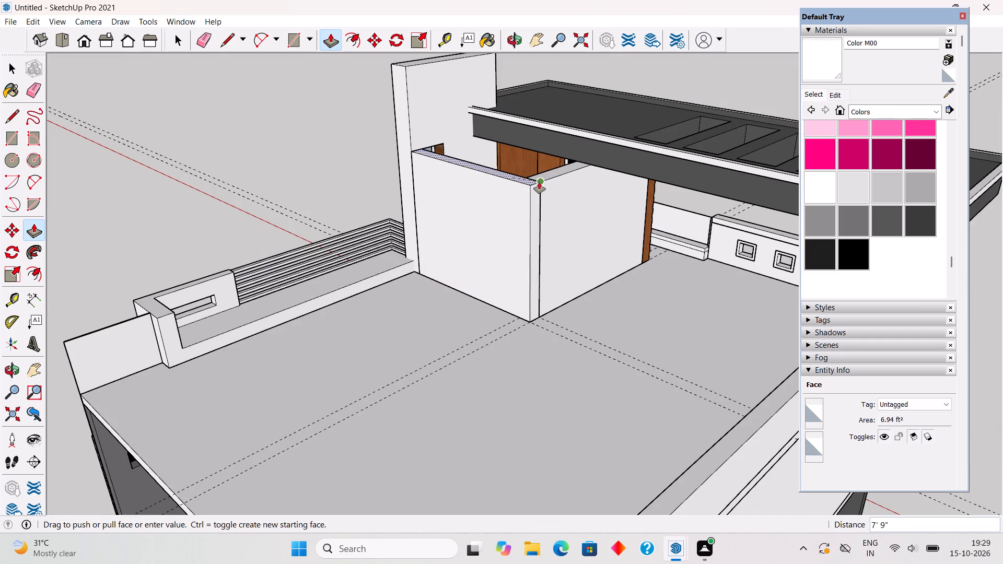
{"action": "left_click", "coordinate": [539, 182]}
Make the two connected new walls into a single group.
{"action": "key", "text": "space"}
{"action": "triple_click", "coordinate": [541, 190]}
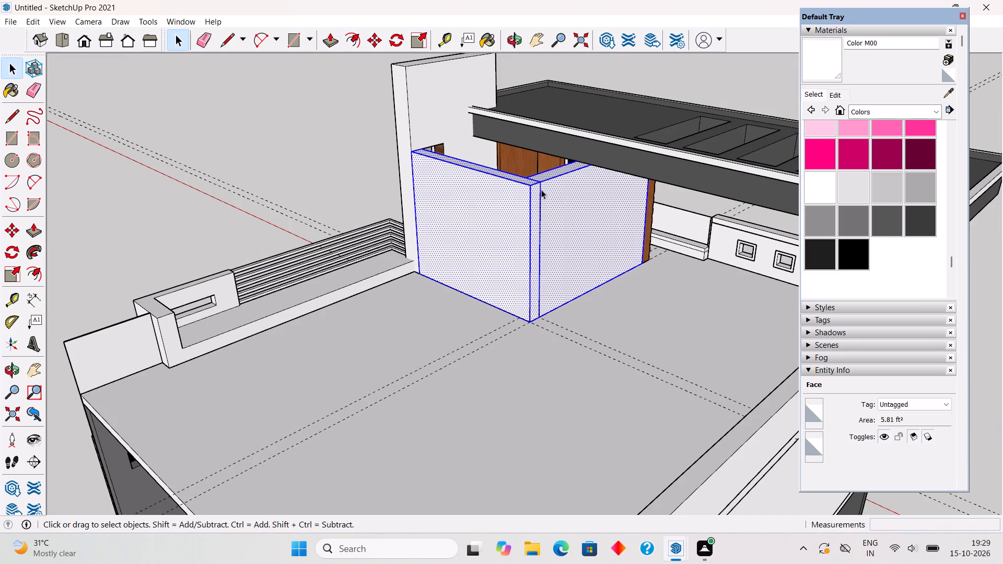
{"action": "right_click", "coordinate": [541, 190]}
{"action": "left_click", "coordinate": [610, 302]}
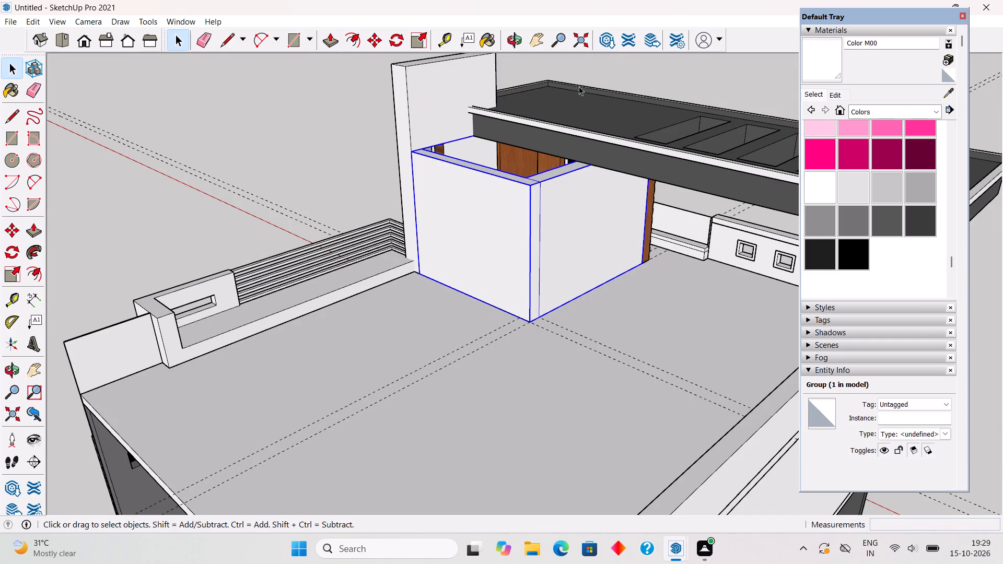
{"action": "left_click", "coordinate": [592, 58]}
Open the slab group and draw a 1' 6" vertical line closing the long side face's end beside the tall wall.
{"action": "middle_click_drag", "start_coordinate": [466, 216], "coordinate": [672, 215]}
{"action": "scroll", "coordinate": [515, 145], "scroll_direction": "up", "scroll_amount": 2}
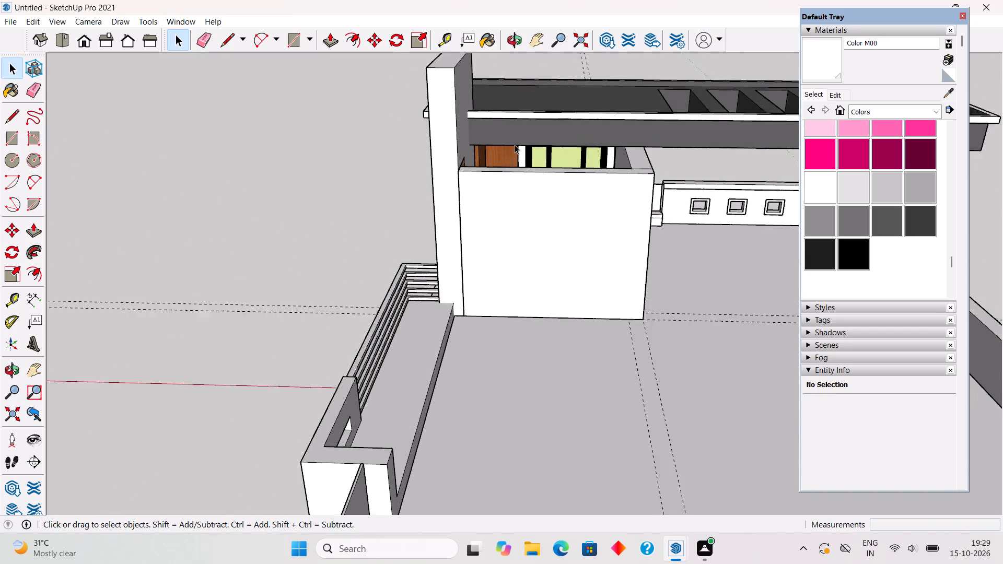
{"action": "scroll", "coordinate": [515, 145], "scroll_direction": "up", "scroll_amount": 4}
{"action": "double_click", "coordinate": [516, 126]}
{"action": "left_click", "coordinate": [516, 126]}
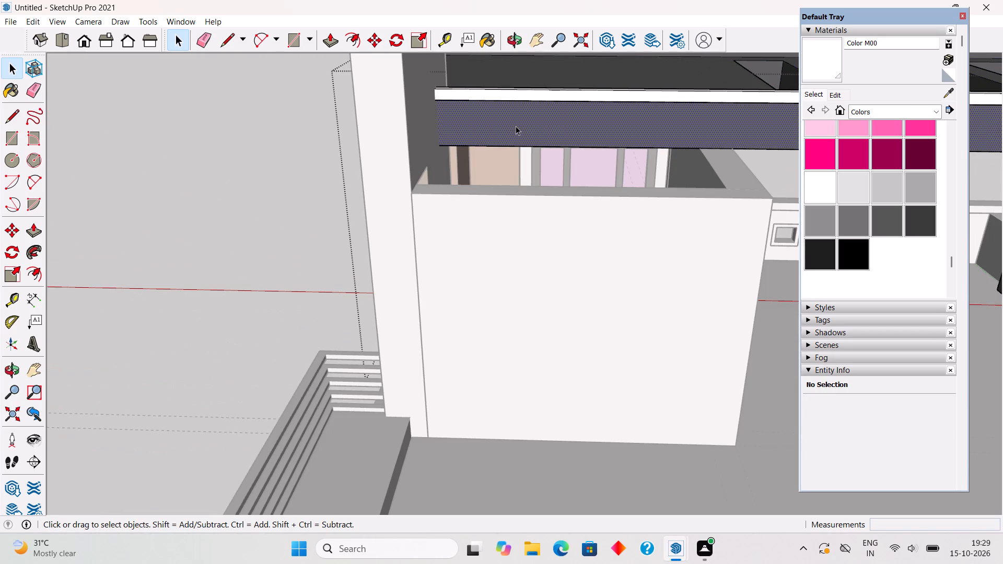
{"action": "key", "text": "l"}
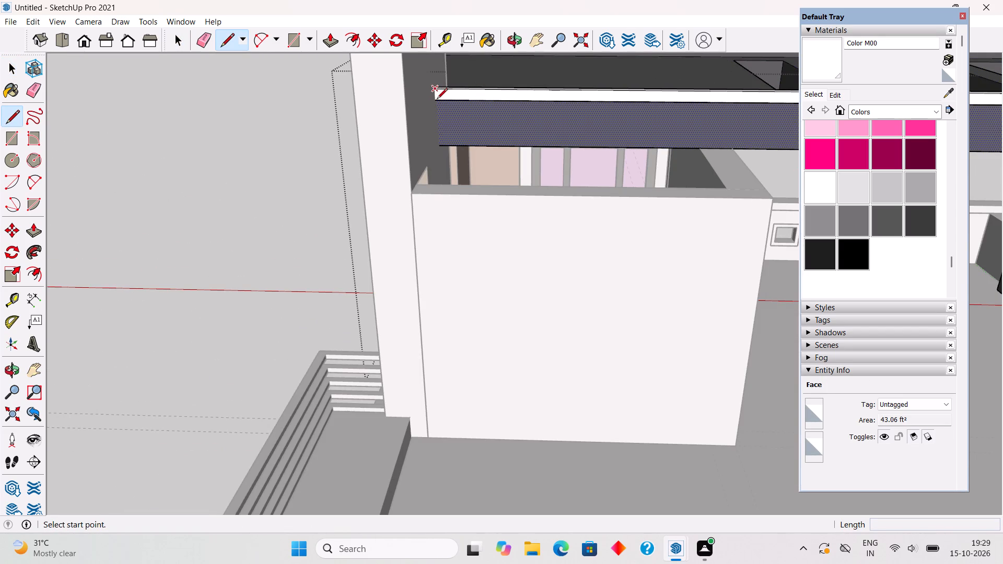
{"action": "left_click", "coordinate": [437, 101]}
{"action": "left_click", "coordinate": [445, 145]}
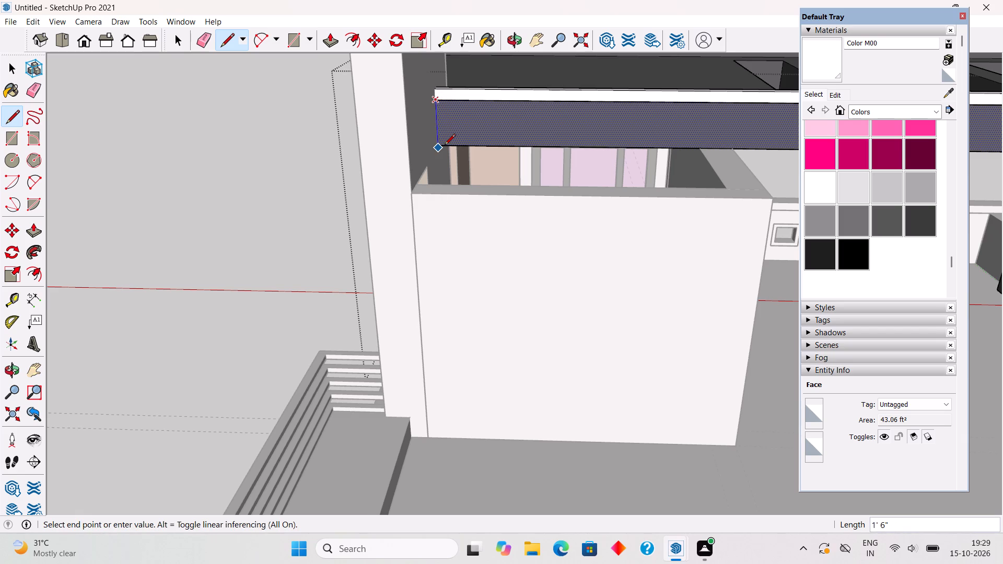
{"action": "scroll", "coordinate": [445, 146], "scroll_direction": "down", "scroll_amount": 4}
{"action": "scroll", "coordinate": [433, 101], "scroll_direction": "up", "scroll_amount": 3}
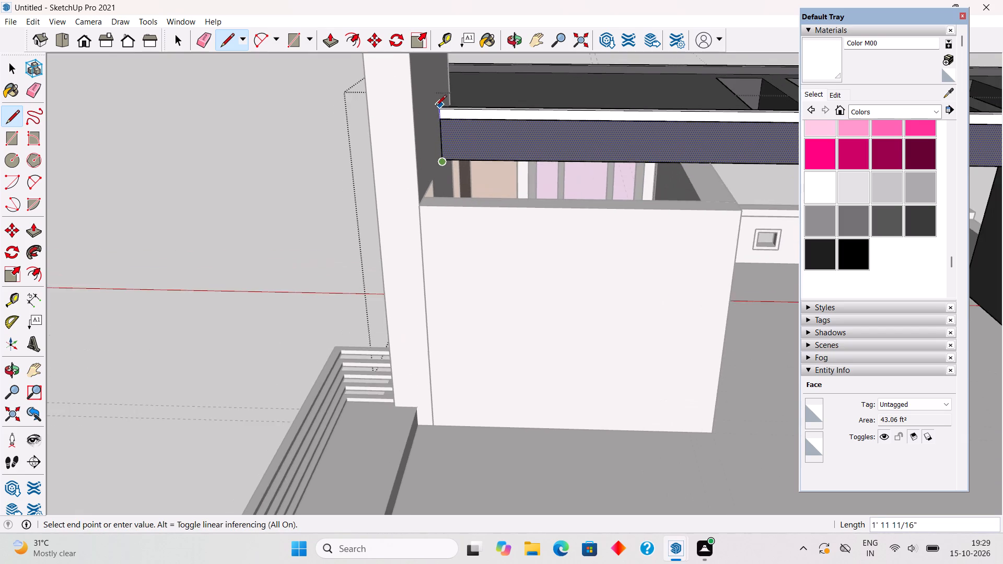
{"action": "scroll", "coordinate": [436, 109], "scroll_direction": "up", "scroll_amount": 4}
{"action": "left_click", "coordinate": [439, 112]}
{"action": "left_click", "coordinate": [441, 121]}
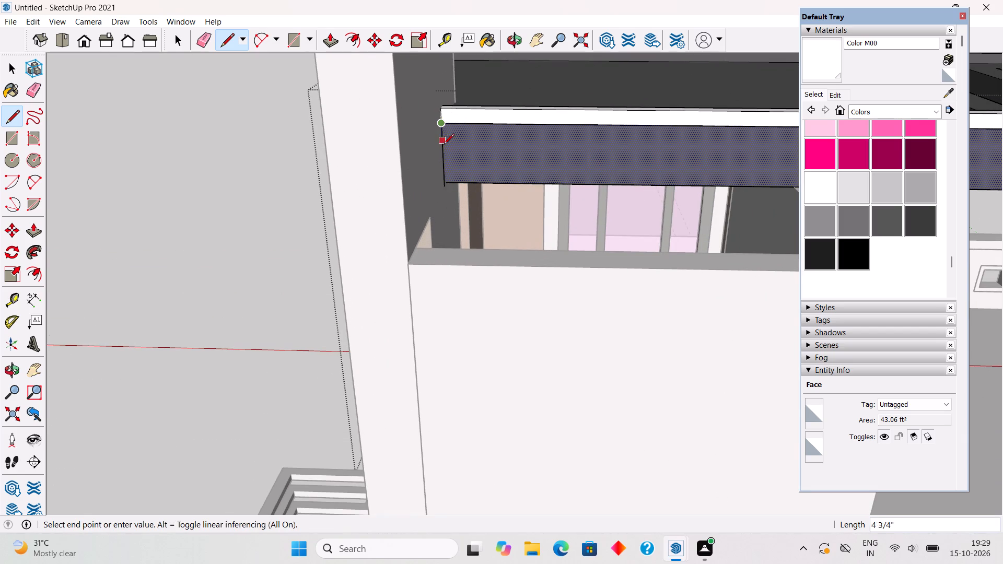
{"action": "left_click", "coordinate": [446, 185]}
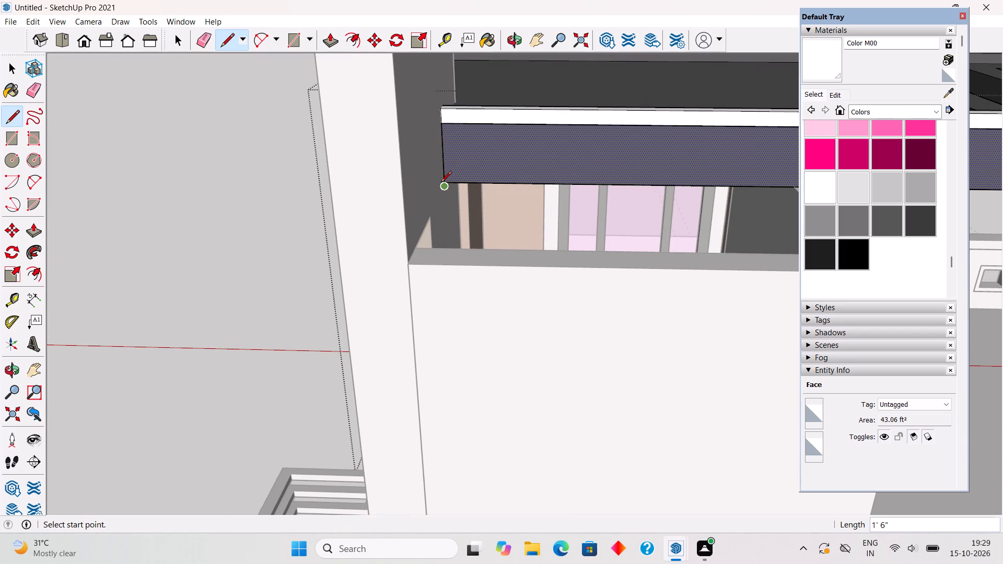
Undo the vertical line drawn at the end of the slab's long side face beside the tall wall.
{"action": "scroll", "coordinate": [441, 183], "scroll_direction": "down", "scroll_amount": 4}
{"action": "key", "text": "ctrl+z"}
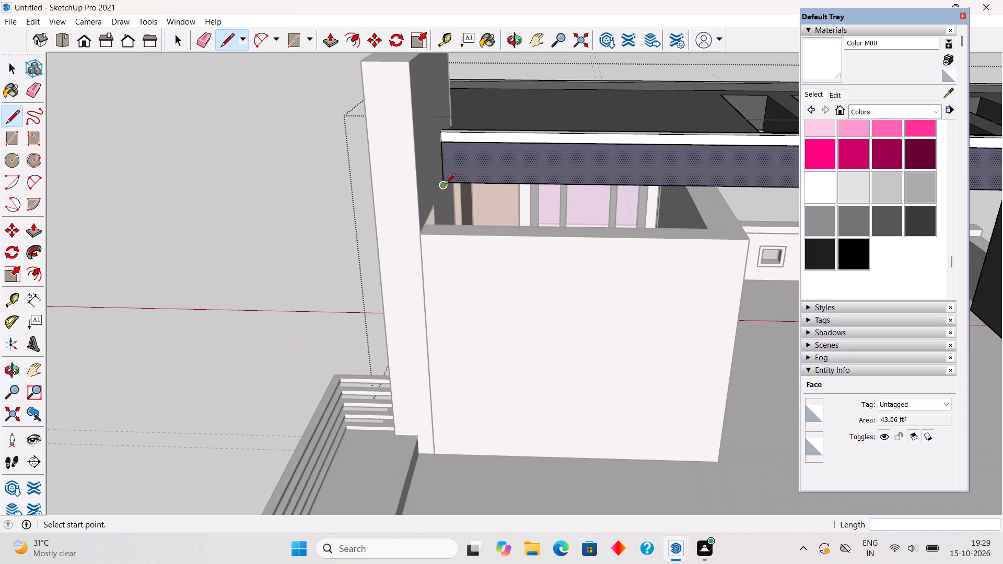
{"action": "key", "text": "ctrl+z"}
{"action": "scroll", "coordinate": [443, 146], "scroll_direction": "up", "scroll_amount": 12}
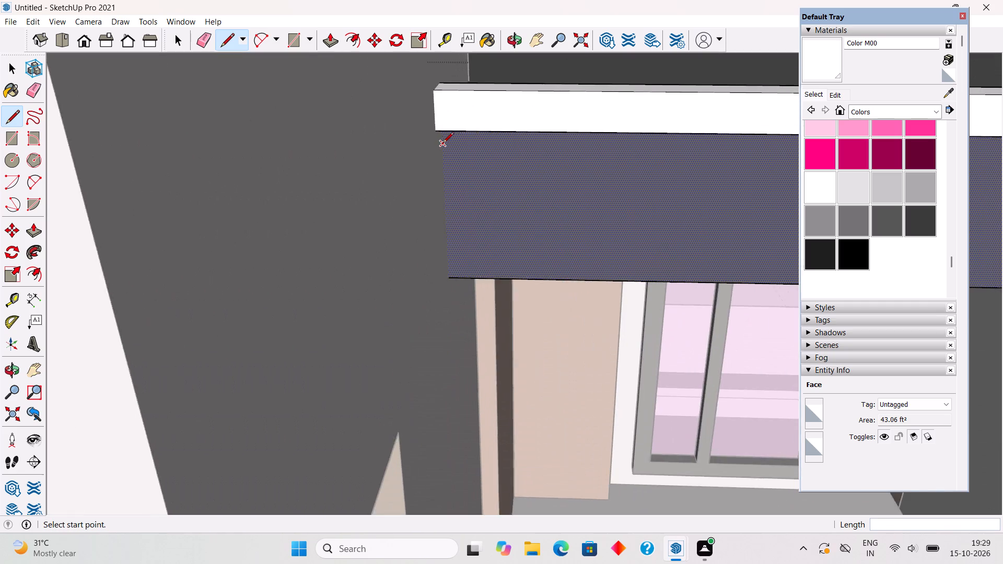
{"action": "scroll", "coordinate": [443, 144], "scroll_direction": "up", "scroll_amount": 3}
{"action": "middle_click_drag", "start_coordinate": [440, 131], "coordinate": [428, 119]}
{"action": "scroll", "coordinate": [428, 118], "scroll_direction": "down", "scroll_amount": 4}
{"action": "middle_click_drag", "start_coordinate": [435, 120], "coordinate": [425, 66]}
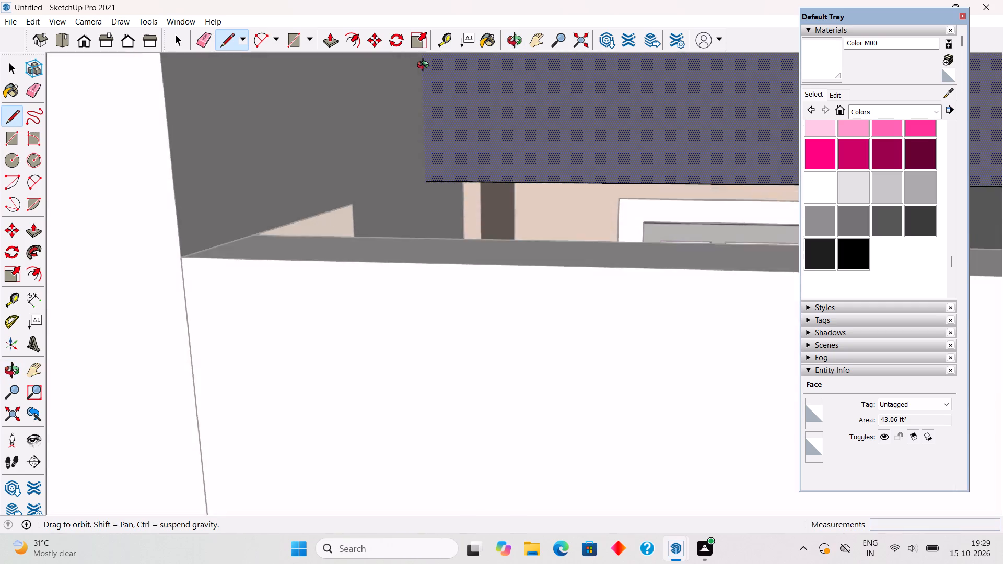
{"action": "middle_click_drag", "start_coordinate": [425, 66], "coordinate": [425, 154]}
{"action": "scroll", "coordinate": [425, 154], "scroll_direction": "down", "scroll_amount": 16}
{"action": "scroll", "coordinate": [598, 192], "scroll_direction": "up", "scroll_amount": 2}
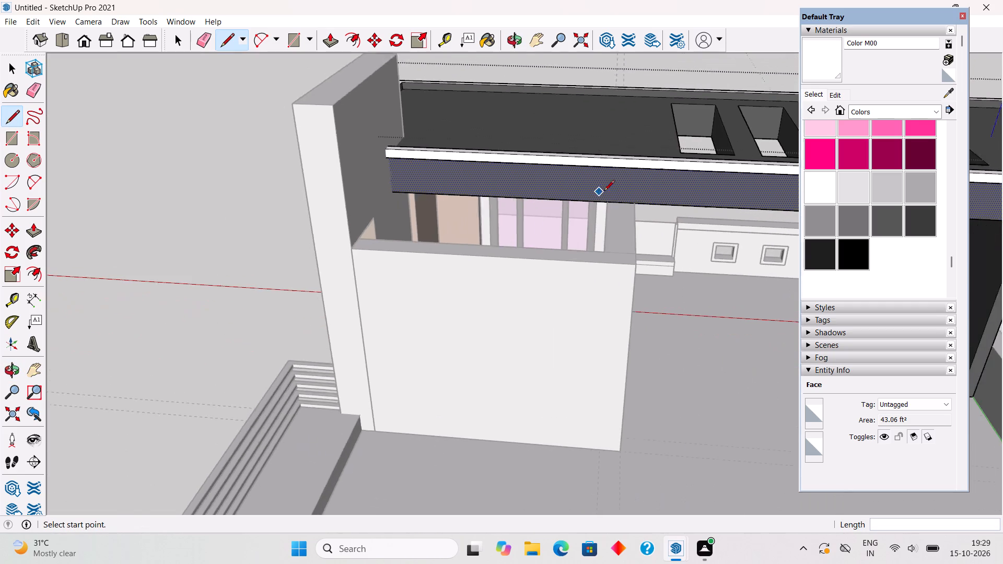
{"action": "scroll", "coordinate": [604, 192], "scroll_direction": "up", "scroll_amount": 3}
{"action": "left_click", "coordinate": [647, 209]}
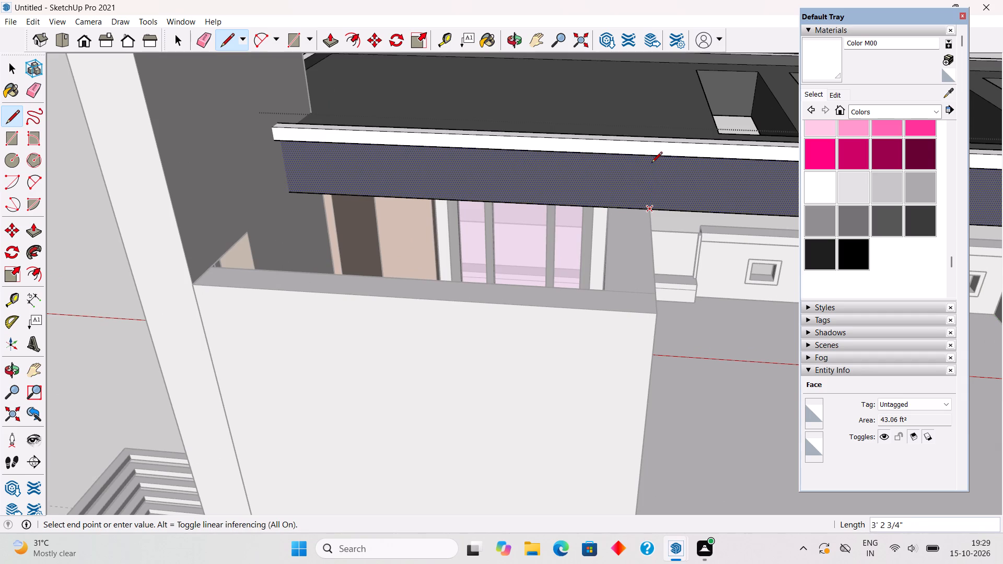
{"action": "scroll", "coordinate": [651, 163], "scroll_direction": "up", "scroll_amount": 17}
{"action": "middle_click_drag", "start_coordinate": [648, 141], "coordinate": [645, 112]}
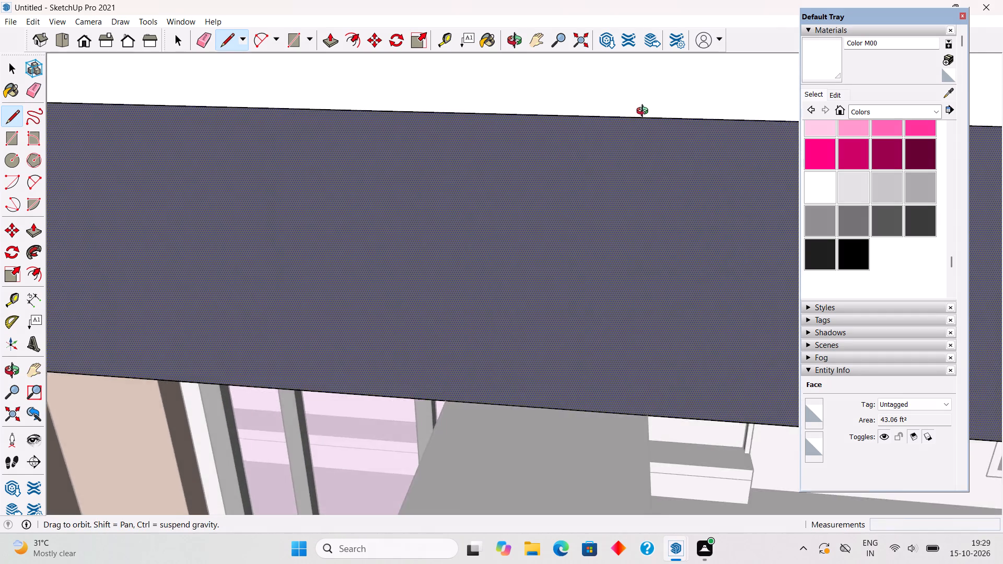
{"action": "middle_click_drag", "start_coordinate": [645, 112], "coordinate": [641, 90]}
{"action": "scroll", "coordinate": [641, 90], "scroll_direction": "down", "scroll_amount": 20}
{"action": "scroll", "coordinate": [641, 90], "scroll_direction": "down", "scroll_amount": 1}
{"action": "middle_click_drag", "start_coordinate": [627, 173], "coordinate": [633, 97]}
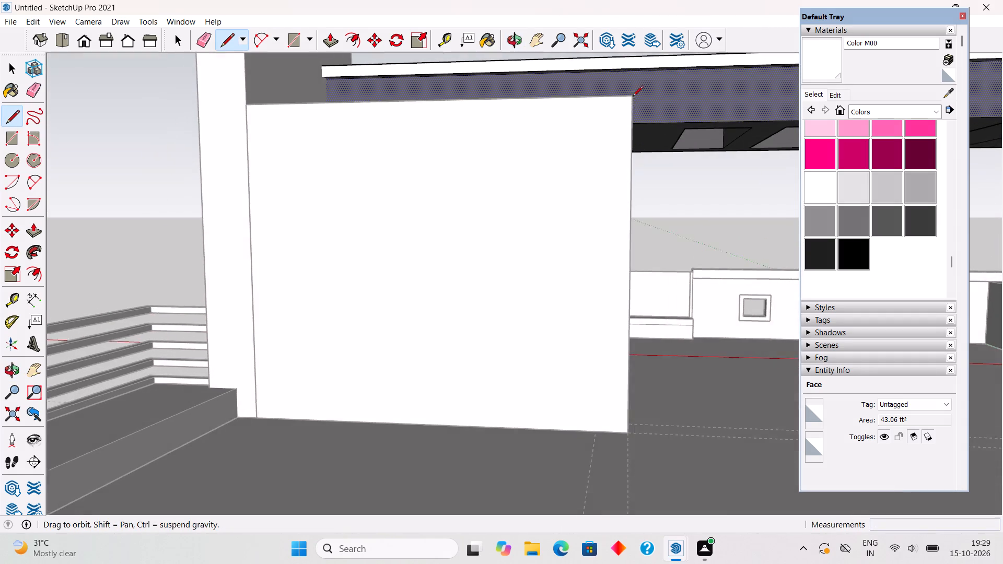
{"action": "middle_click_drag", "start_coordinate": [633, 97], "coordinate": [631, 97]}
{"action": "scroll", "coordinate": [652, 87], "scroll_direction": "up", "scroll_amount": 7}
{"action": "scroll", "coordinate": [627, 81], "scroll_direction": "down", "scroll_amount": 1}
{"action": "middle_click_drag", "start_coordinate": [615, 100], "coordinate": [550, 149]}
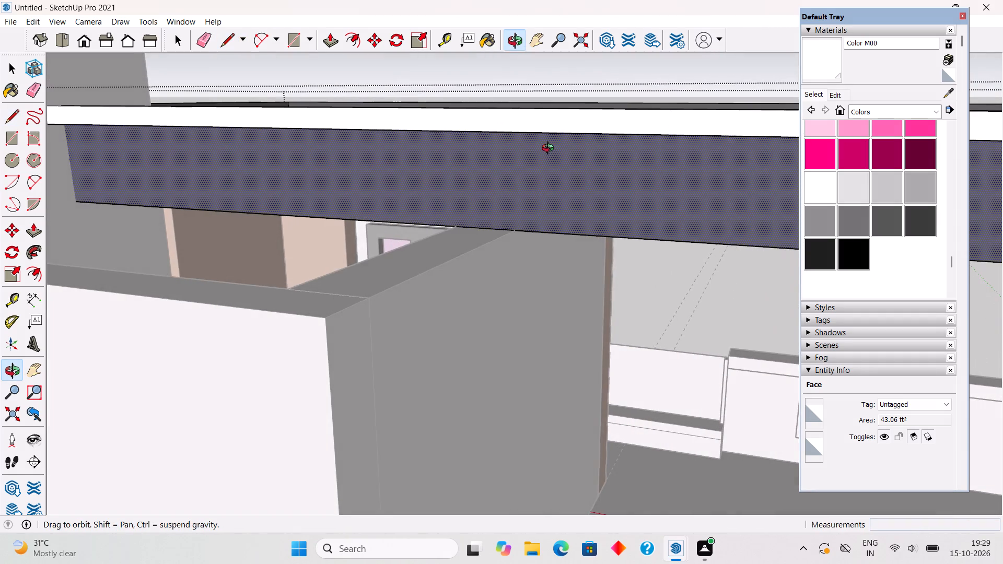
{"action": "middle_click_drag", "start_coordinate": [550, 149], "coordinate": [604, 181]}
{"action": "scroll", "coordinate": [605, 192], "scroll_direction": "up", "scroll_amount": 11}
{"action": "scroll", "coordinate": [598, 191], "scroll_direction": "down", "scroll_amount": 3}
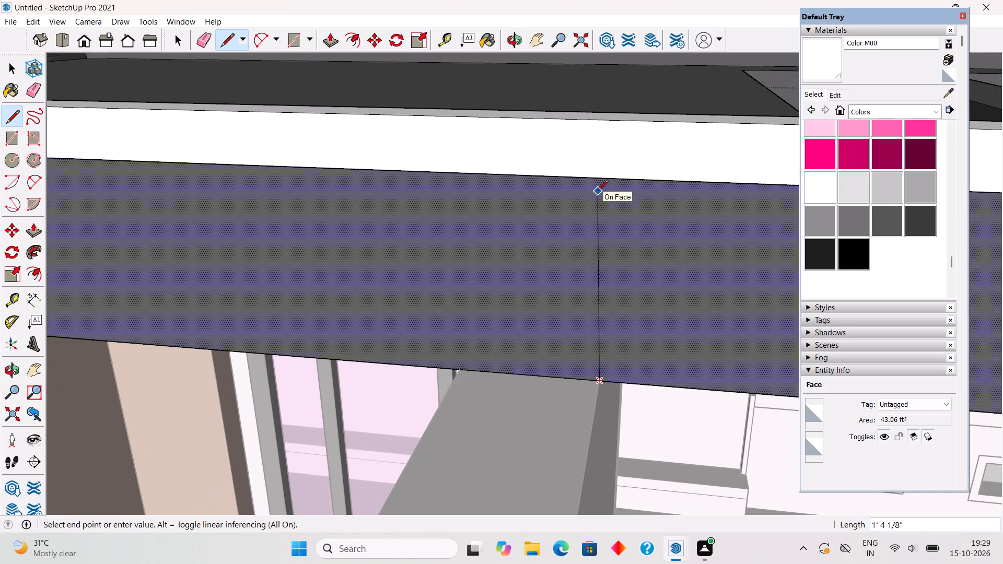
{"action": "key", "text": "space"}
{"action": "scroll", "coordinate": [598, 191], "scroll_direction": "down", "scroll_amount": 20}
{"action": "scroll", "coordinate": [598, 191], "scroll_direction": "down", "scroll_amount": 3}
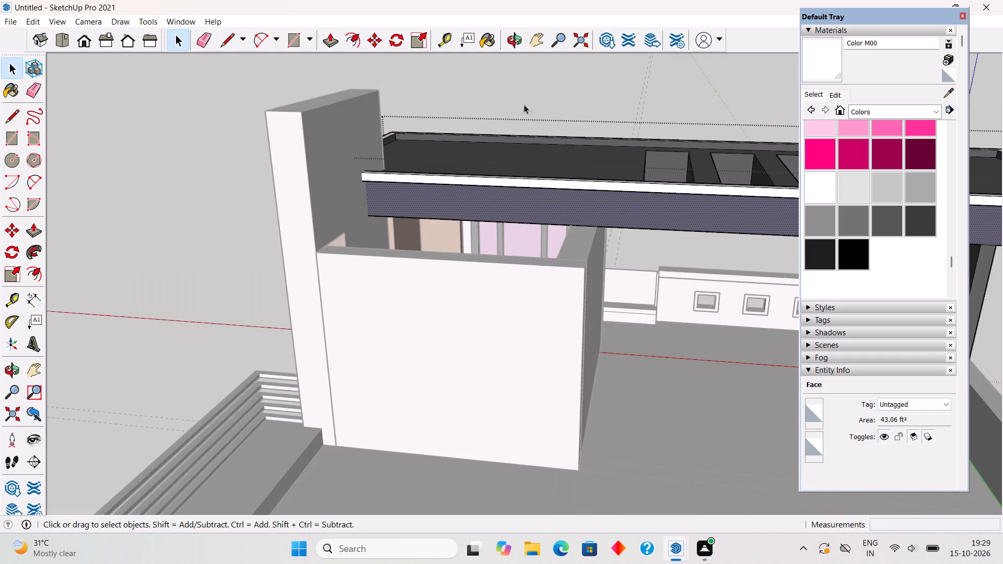
Leave the slab group, draw a 9' 3" by 4' 11" rectangle over the new wall tops and pull it up 1' 6".
{"action": "left_click", "coordinate": [527, 80]}
{"action": "middle_click_drag", "start_coordinate": [470, 313], "coordinate": [492, 429]}
{"action": "scroll", "coordinate": [522, 372], "scroll_direction": "up", "scroll_amount": 4}
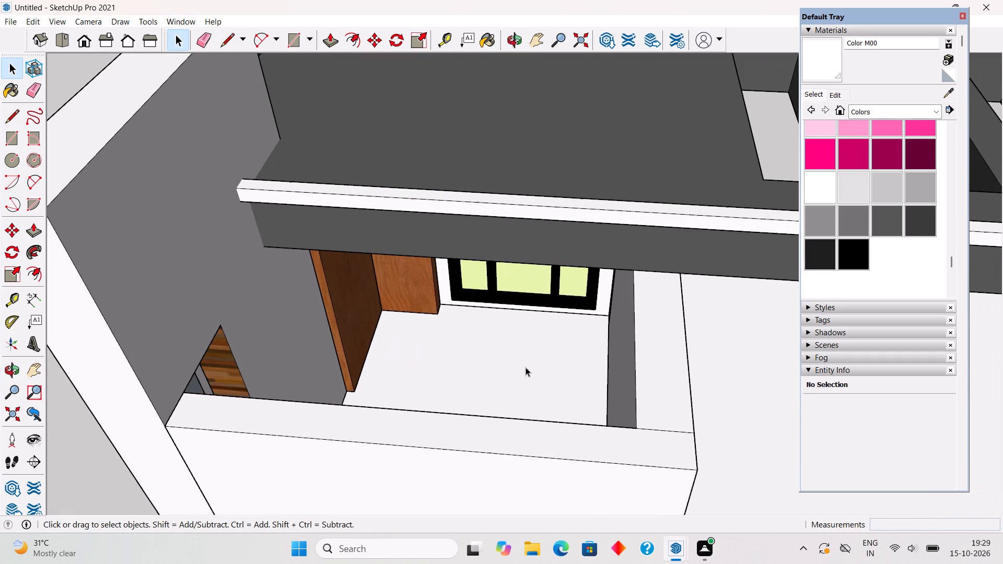
{"action": "key", "text": "r"}
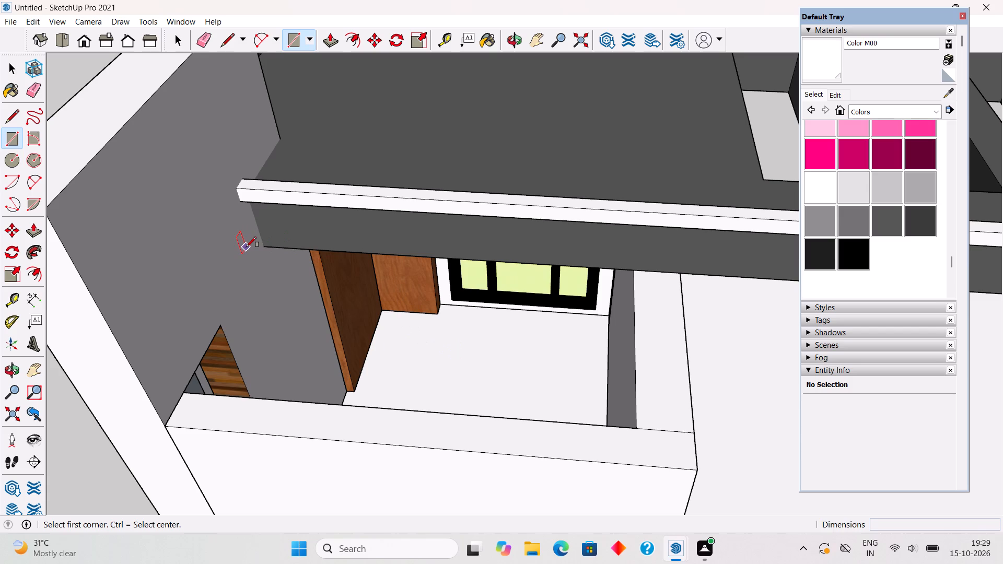
{"action": "left_click", "coordinate": [264, 247]}
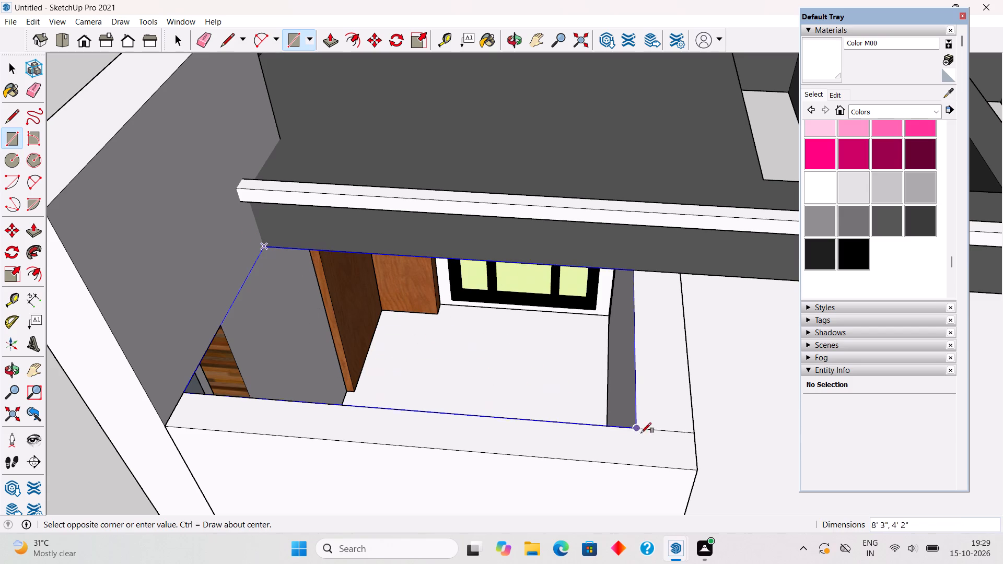
{"action": "left_click", "coordinate": [696, 465]}
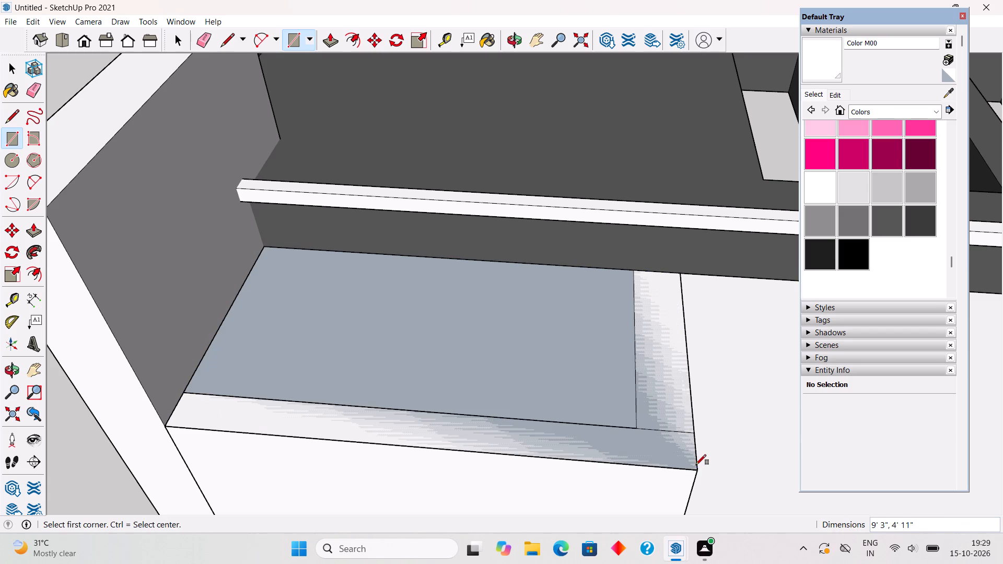
{"action": "key", "text": "p"}
{"action": "left_click", "coordinate": [681, 448]}
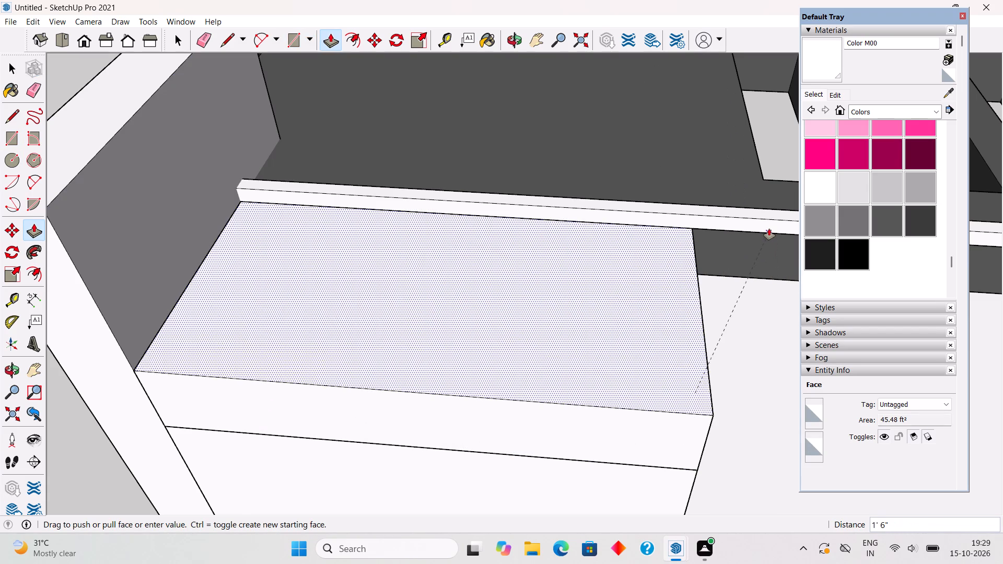
{"action": "left_click", "coordinate": [769, 229]}
Make the new block on top of the terrace-corner walls into a group.
{"action": "key", "text": "space"}
{"action": "triple_click", "coordinate": [679, 335]}
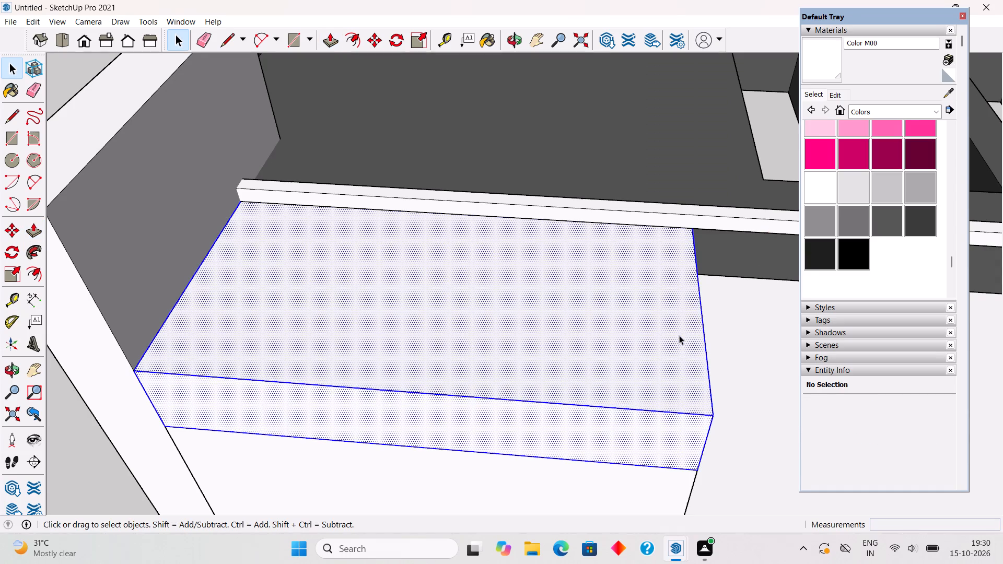
{"action": "right_click", "coordinate": [679, 335]}
{"action": "left_click", "coordinate": [705, 243]}
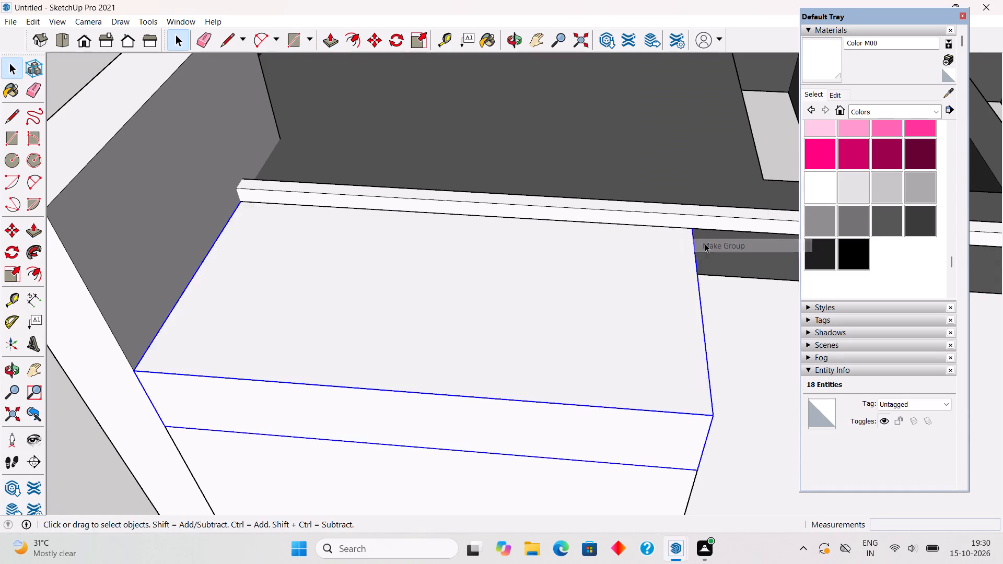
{"action": "scroll", "coordinate": [691, 253], "scroll_direction": "down", "scroll_amount": 9}
{"action": "left_click", "coordinate": [190, 188]}
Place a guide 9" inward from the open end edge of the roof terrace floor.
{"action": "middle_click_drag", "start_coordinate": [291, 271], "coordinate": [459, 164]}
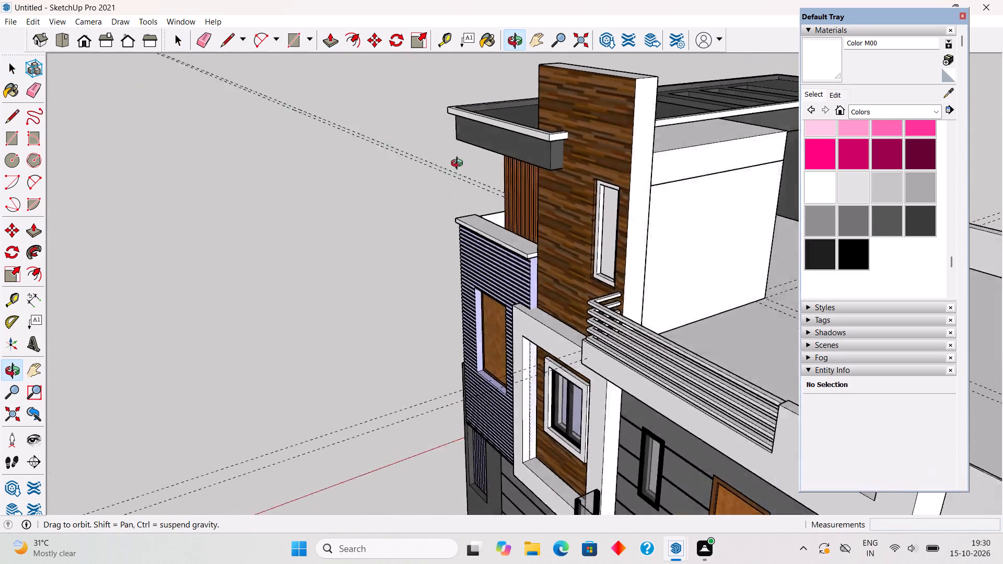
{"action": "middle_click_drag", "start_coordinate": [459, 164], "coordinate": [229, 94]}
{"action": "scroll", "coordinate": [248, 97], "scroll_direction": "down", "scroll_amount": 5}
{"action": "middle_click_drag", "start_coordinate": [349, 212], "coordinate": [608, 332]}
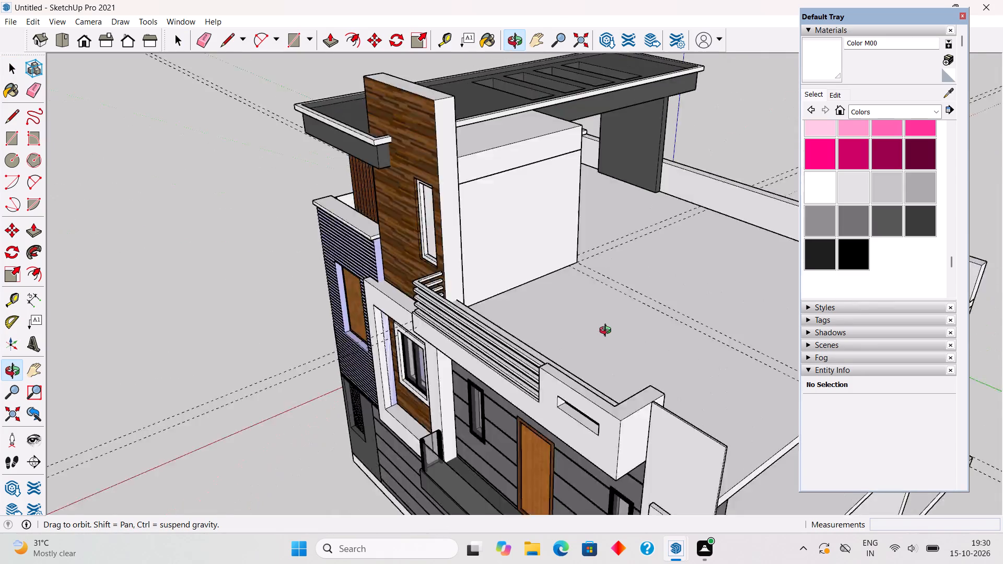
{"action": "middle_click_drag", "start_coordinate": [608, 332], "coordinate": [463, 313]}
{"action": "scroll", "coordinate": [463, 313], "scroll_direction": "down", "scroll_amount": 4}
{"action": "middle_click_drag", "start_coordinate": [510, 318], "coordinate": [517, 358]}
{"action": "scroll", "coordinate": [517, 358], "scroll_direction": "down", "scroll_amount": 4}
{"action": "middle_click_drag", "start_coordinate": [556, 387], "coordinate": [556, 410]}
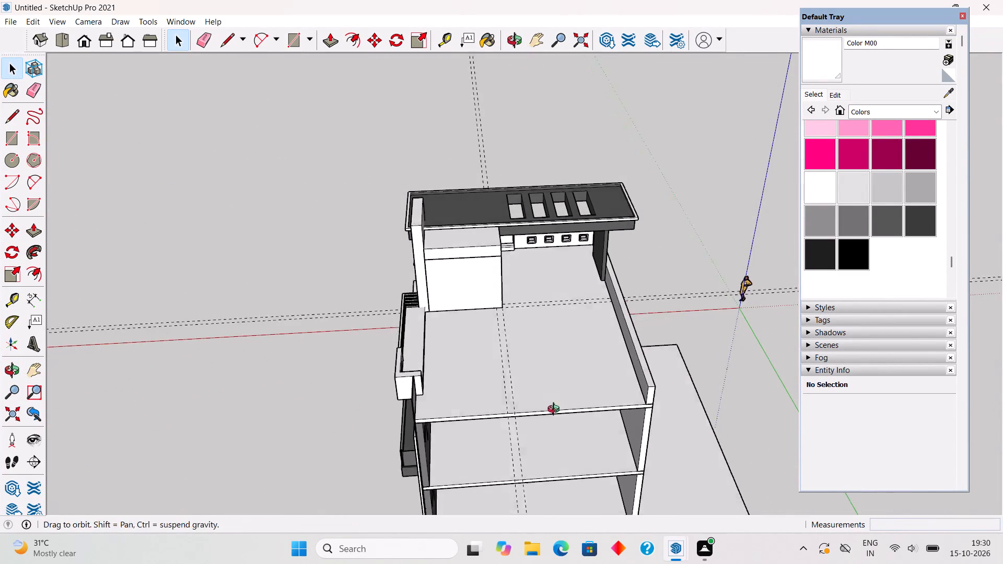
{"action": "middle_click_drag", "start_coordinate": [556, 410], "coordinate": [556, 439]}
{"action": "scroll", "coordinate": [551, 455], "scroll_direction": "up", "scroll_amount": 6}
{"action": "key", "text": "t"}
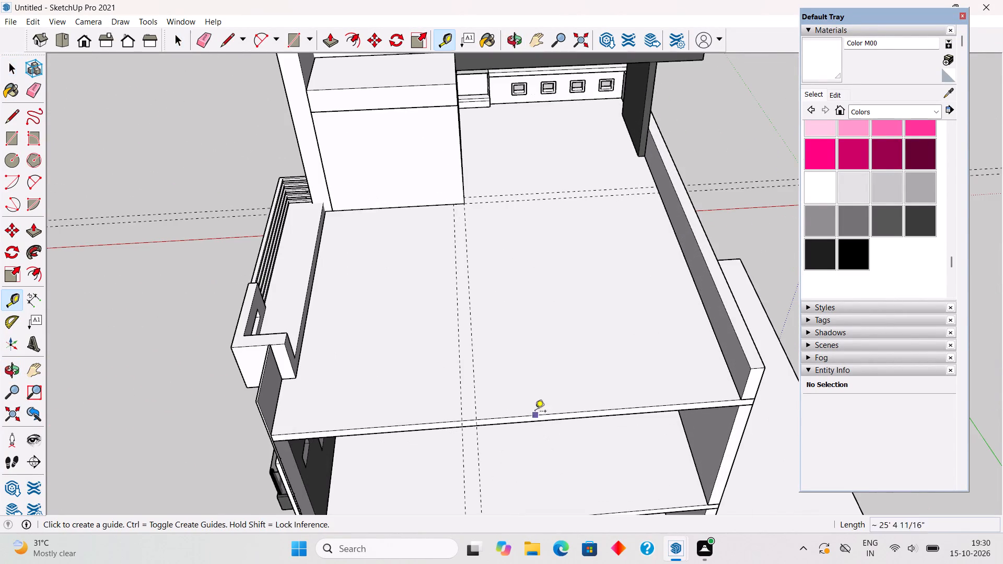
{"action": "left_click", "coordinate": [539, 417]}
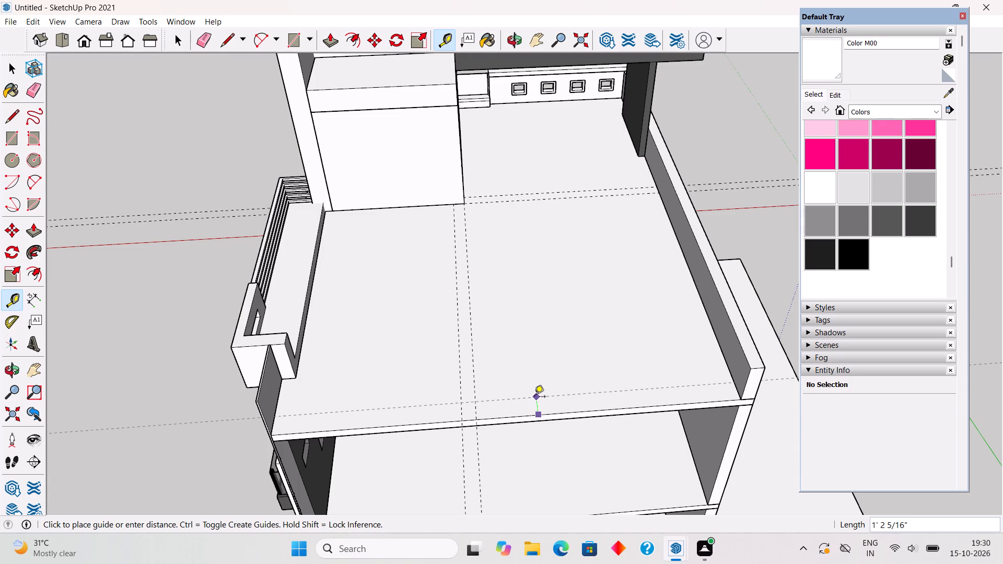
{"action": "type", "text": "9\""}
{"action": "key", "text": "Return"}
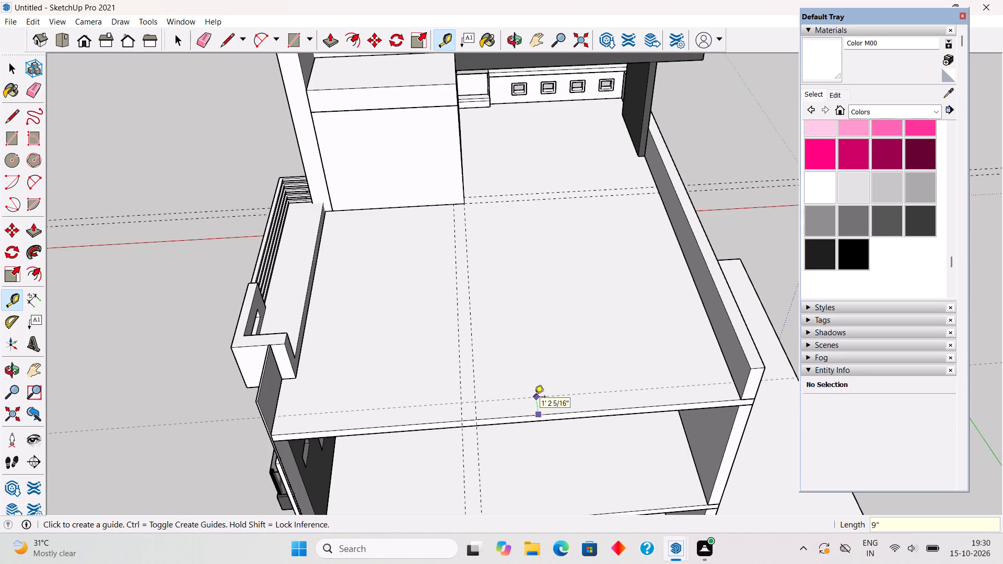
Place guides 9" inward from the open end edges of the middle and ground floor slabs.
{"action": "scroll", "coordinate": [517, 337], "scroll_direction": "down", "scroll_amount": 4}
{"action": "scroll", "coordinate": [528, 469], "scroll_direction": "up", "scroll_amount": 4}
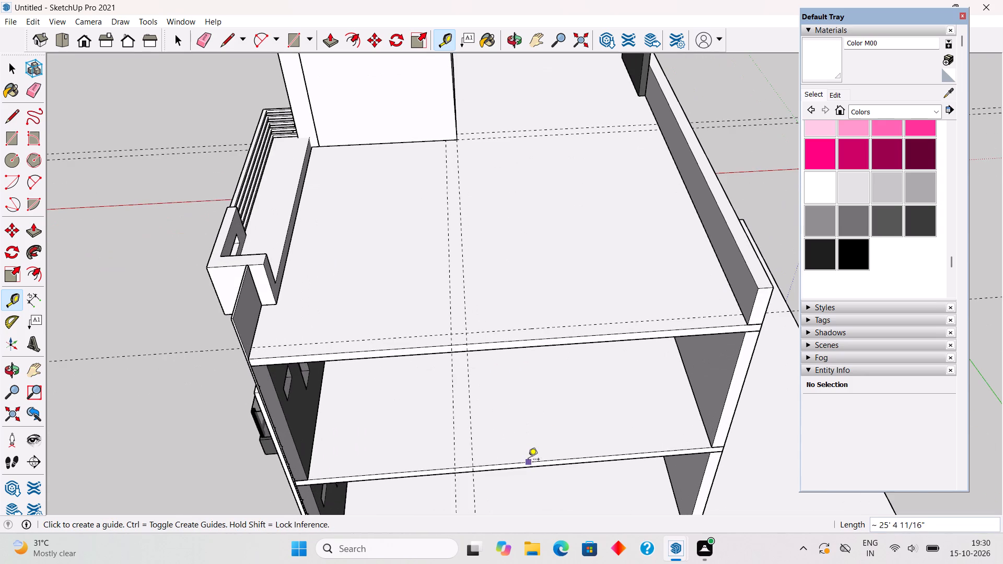
{"action": "left_click", "coordinate": [528, 459]}
{"action": "key", "text": "6"}
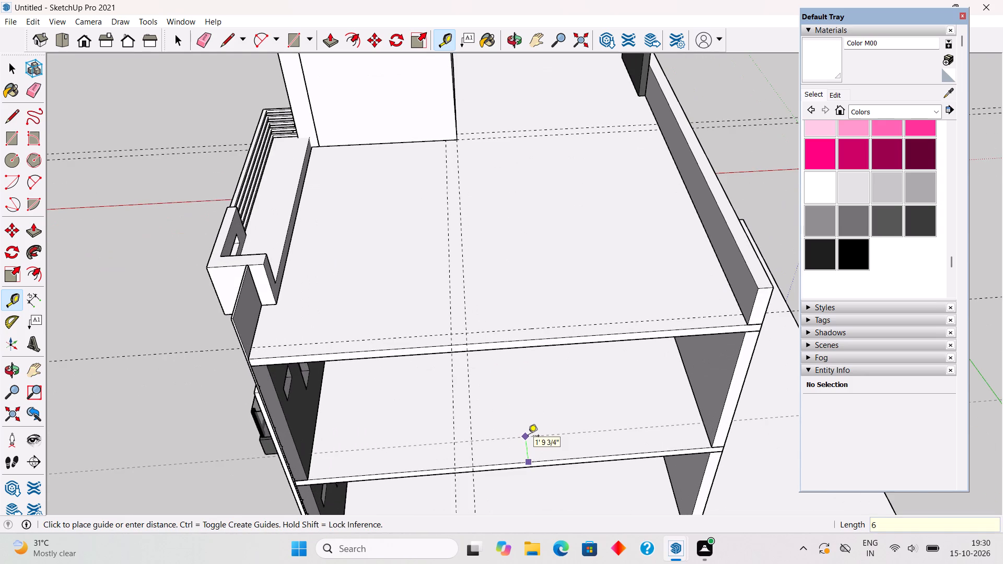
{"action": "key", "text": "BackSpace"}
{"action": "type", "text": "9\""}
{"action": "key", "text": "Return"}
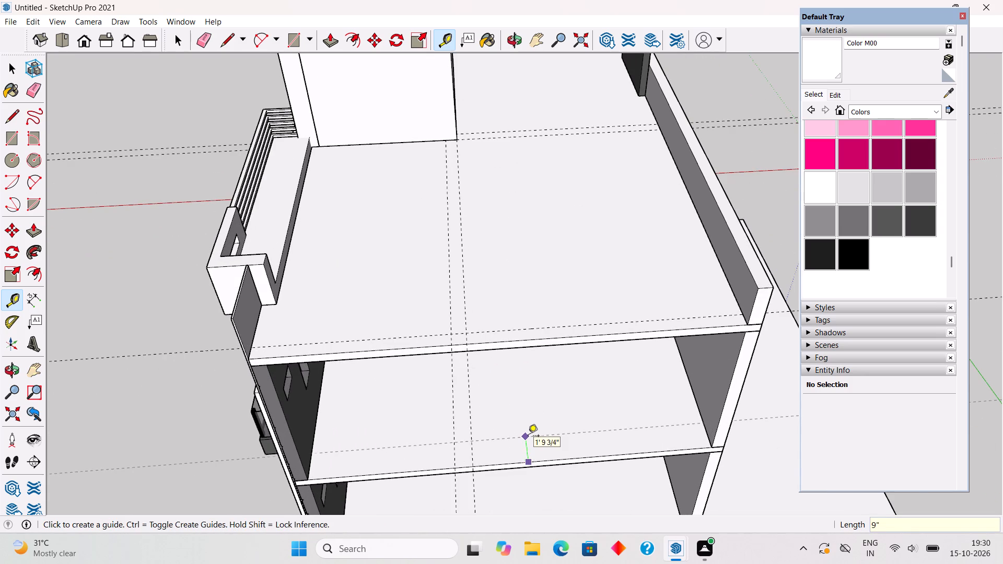
{"action": "scroll", "coordinate": [528, 432], "scroll_direction": "down", "scroll_amount": 6}
{"action": "scroll", "coordinate": [535, 486], "scroll_direction": "up", "scroll_amount": 6}
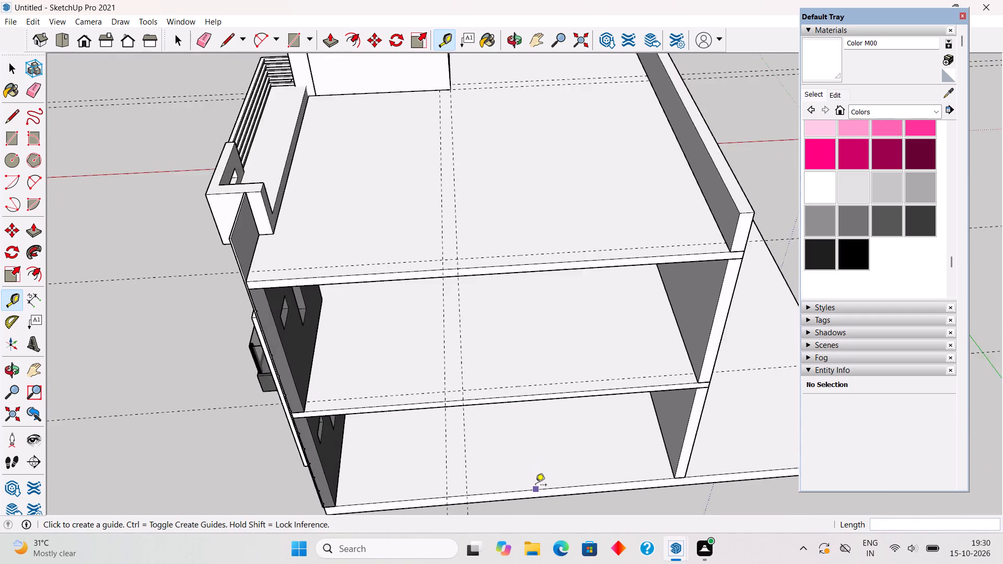
{"action": "scroll", "coordinate": [535, 486], "scroll_direction": "up", "scroll_amount": 3}
{"action": "left_click", "coordinate": [535, 486]}
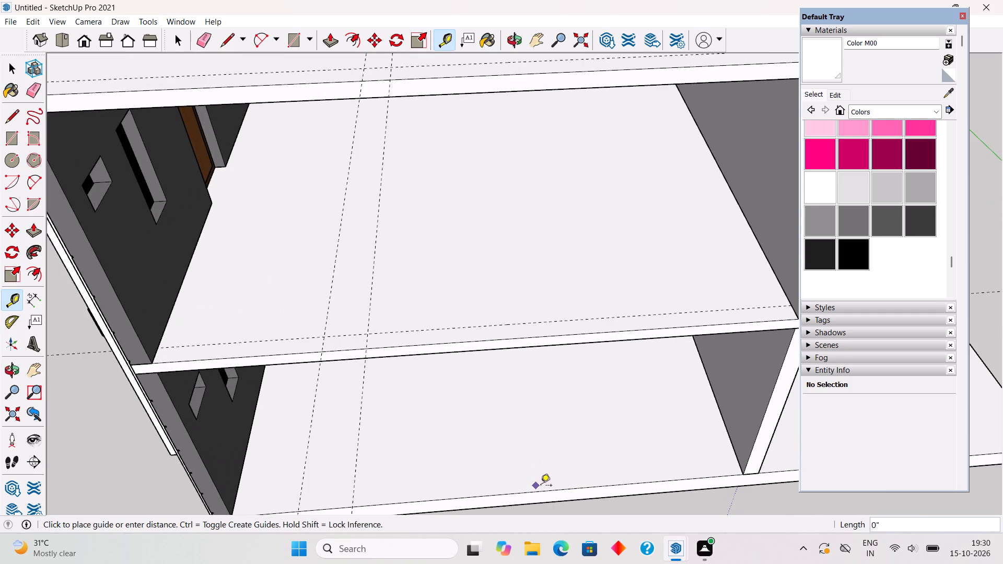
{"action": "key", "text": "t"}
{"action": "left_click", "coordinate": [541, 492]}
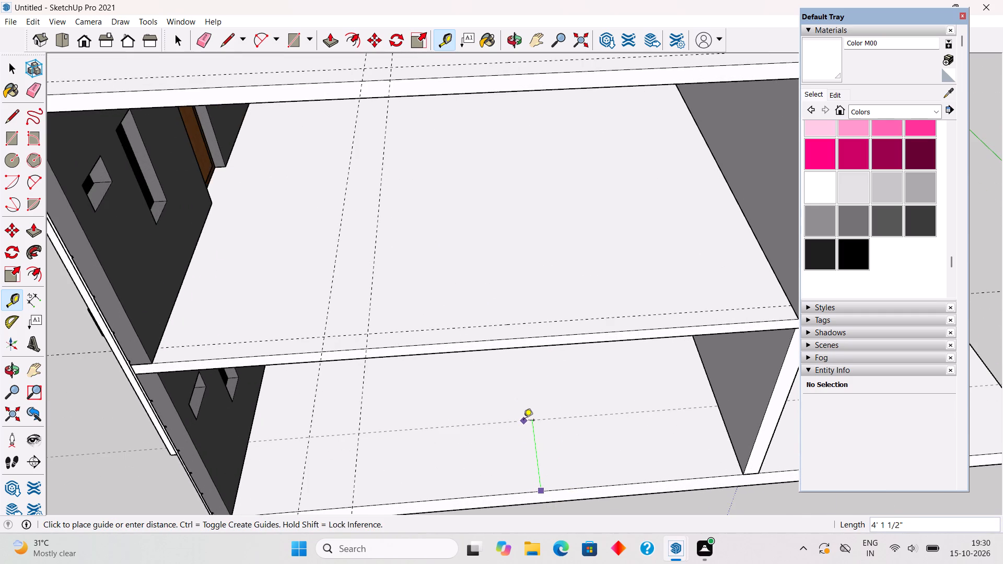
{"action": "type", "text": "9\""}
{"action": "key", "text": "Return"}
{"action": "key", "text": "space"}
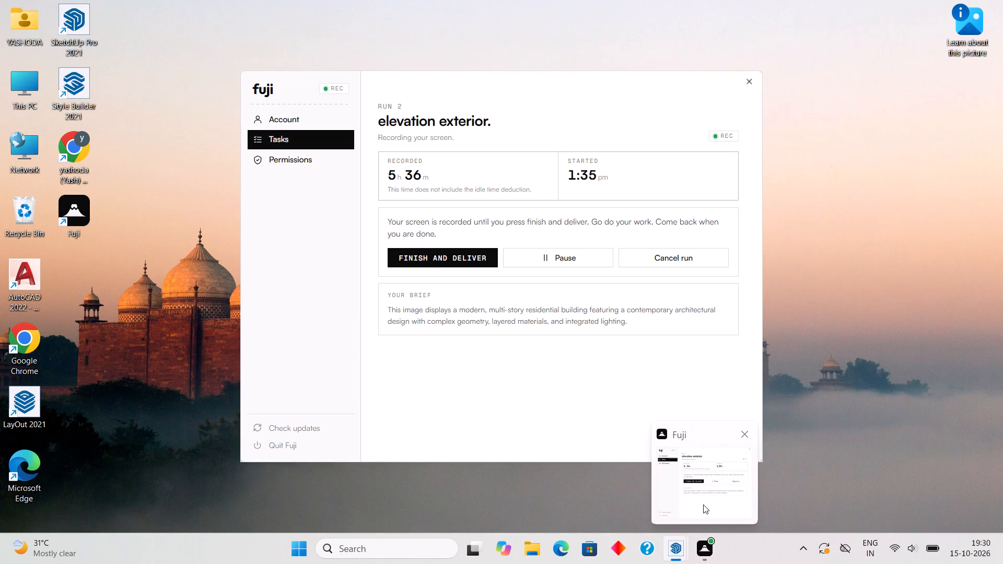
Draw 9" wide rectangles along the open edges of the ground, middle and terrace floors, about 23' 10", 23' 11" and 24' 8" long.
{"action": "scroll", "coordinate": [322, 129], "scroll_direction": "down", "scroll_amount": 5}
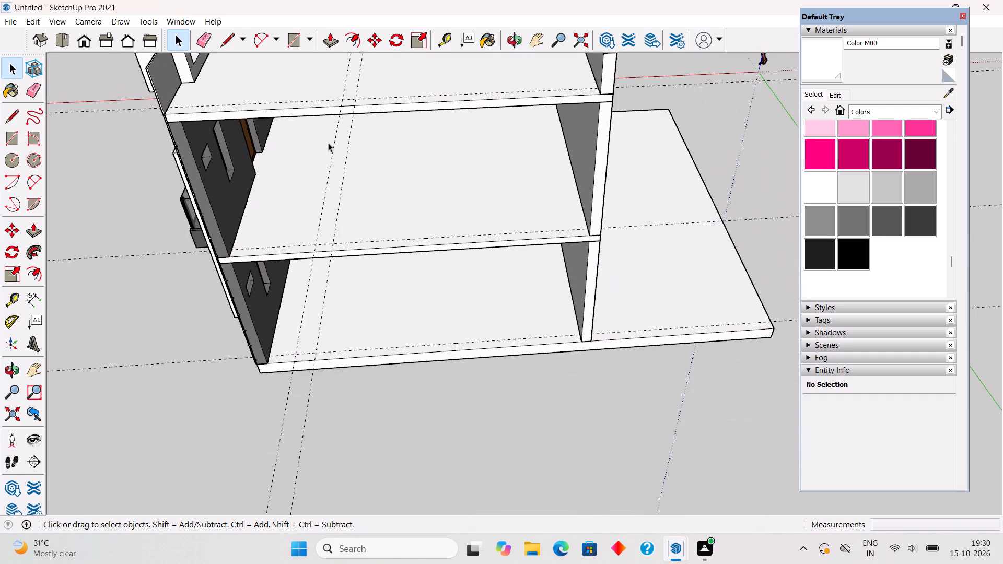
{"action": "middle_click_drag", "start_coordinate": [366, 207], "coordinate": [377, 307]}
{"action": "scroll", "coordinate": [325, 398], "scroll_direction": "up", "scroll_amount": 6}
{"action": "key", "text": "r"}
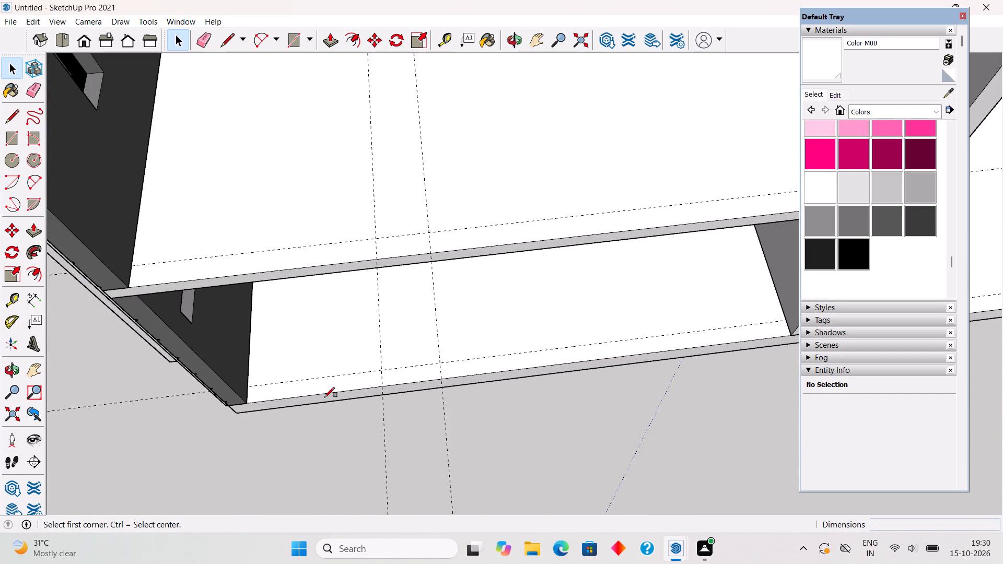
{"action": "left_click", "coordinate": [250, 389]}
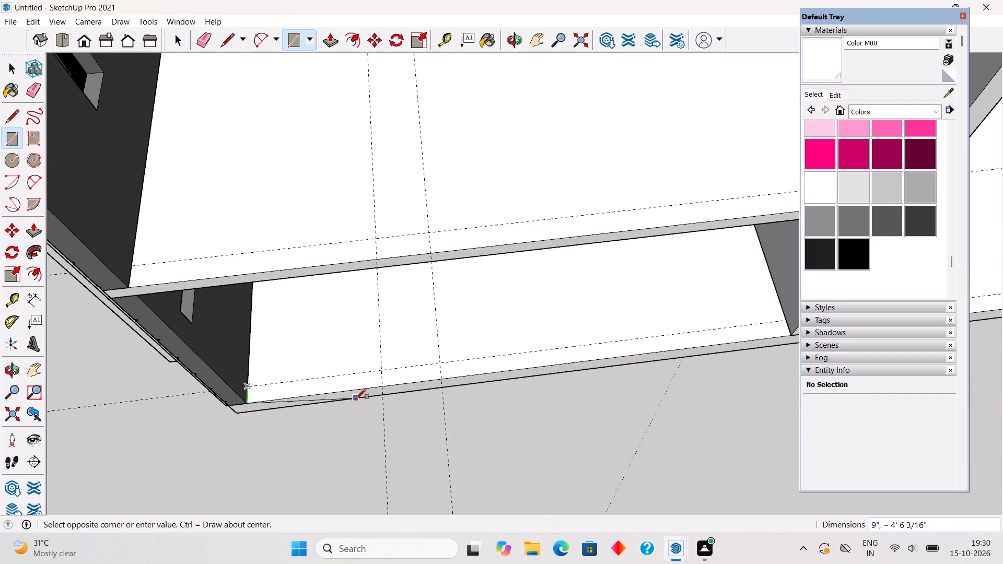
{"action": "scroll", "coordinate": [356, 399], "scroll_direction": "down", "scroll_amount": 6}
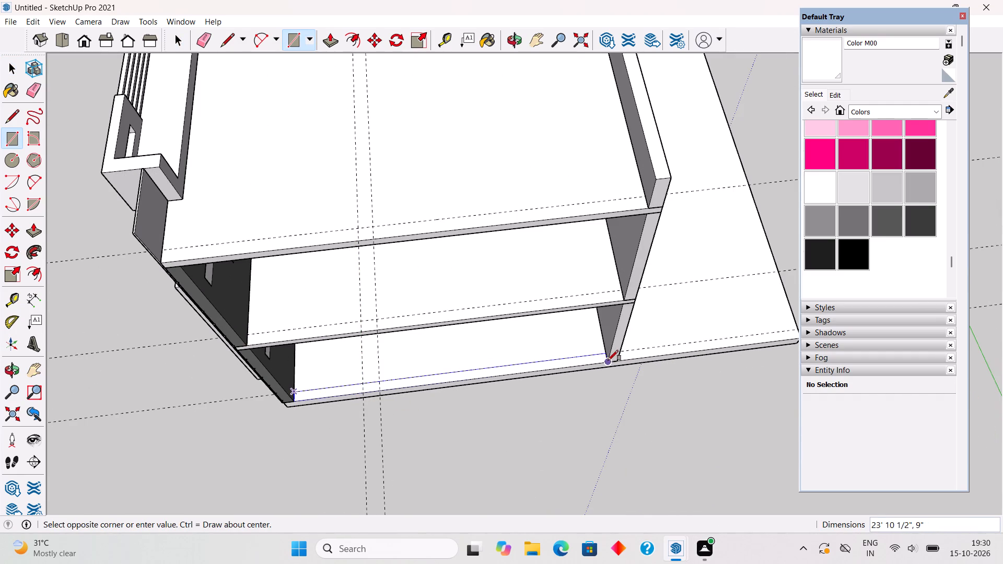
{"action": "left_click", "coordinate": [607, 363]}
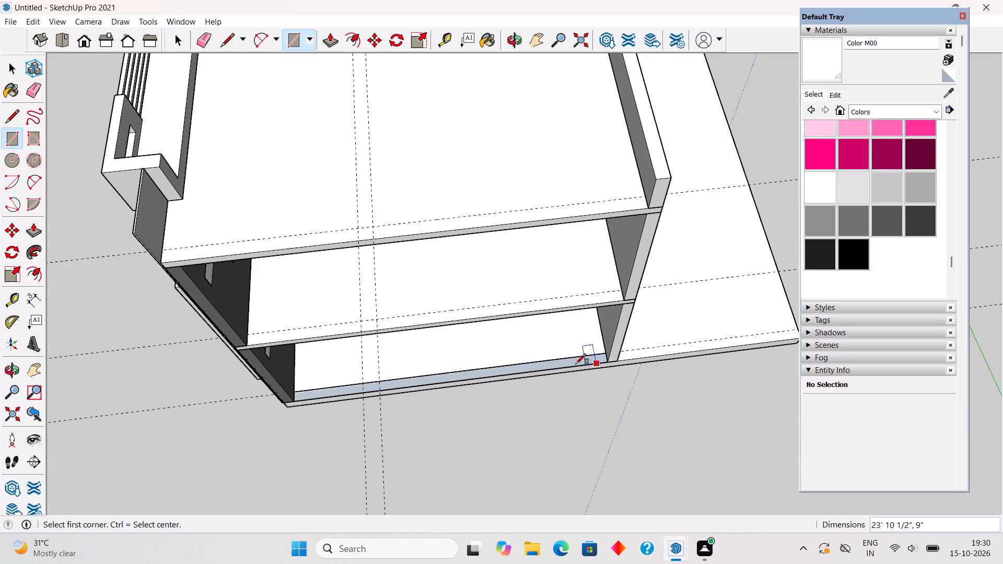
{"action": "left_click", "coordinate": [247, 336]}
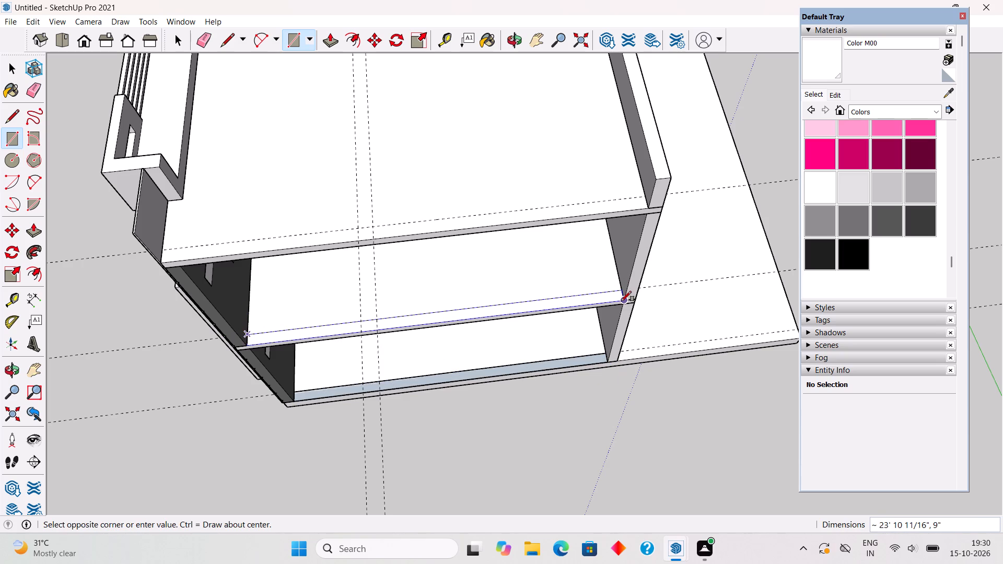
{"action": "left_click", "coordinate": [621, 302]}
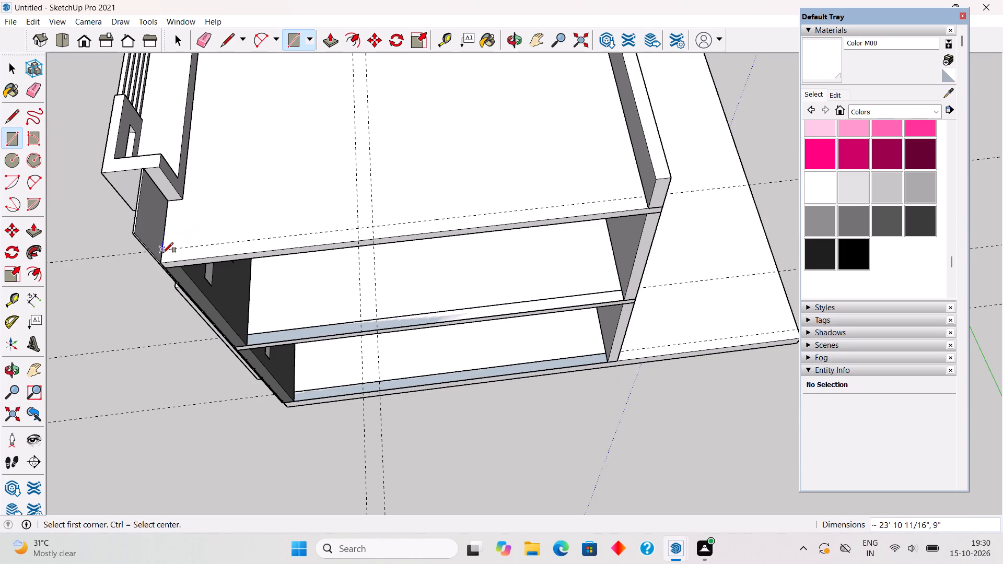
{"action": "left_click", "coordinate": [163, 253]}
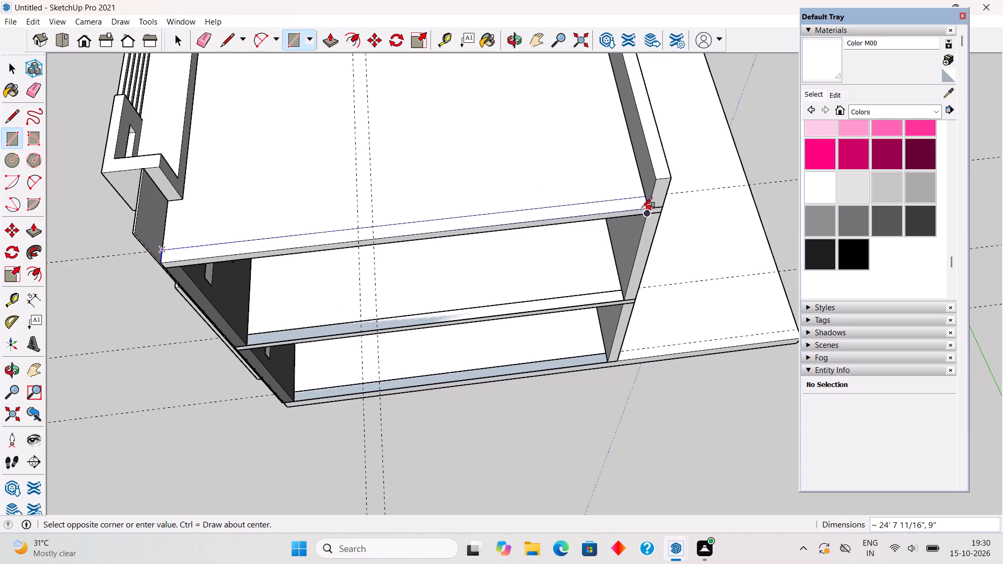
{"action": "left_click", "coordinate": [645, 206]}
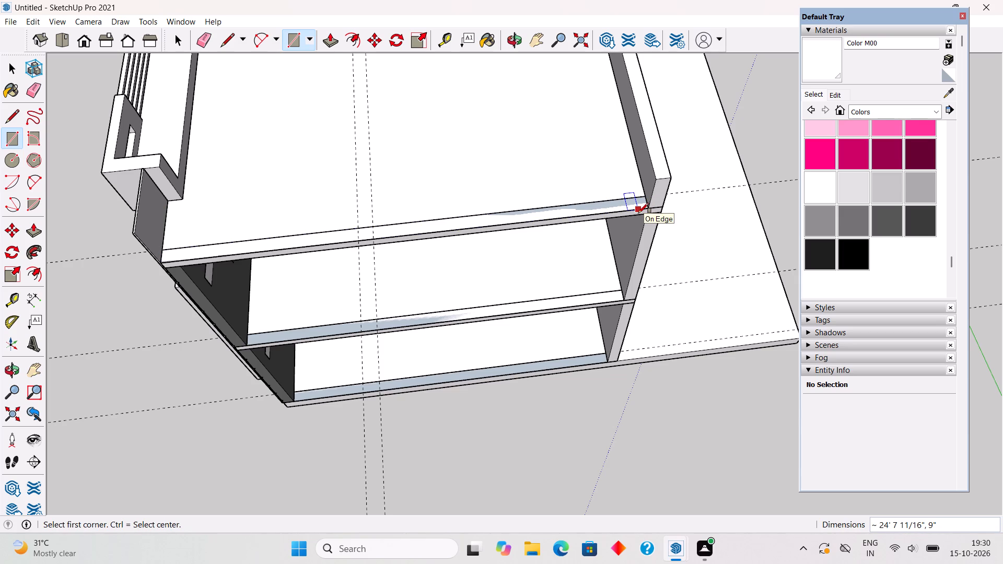
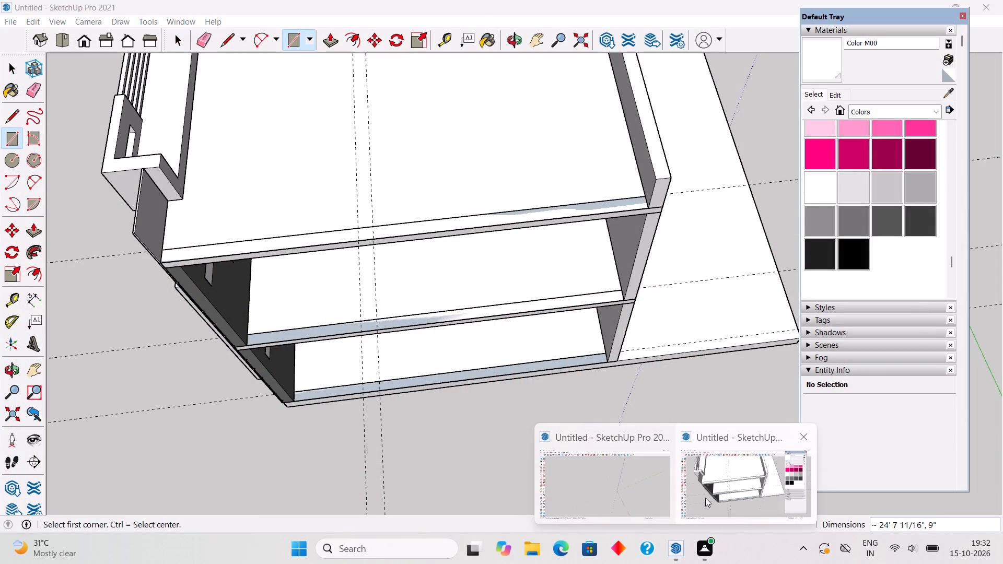
In the SketchUp house model, extrude the open side's wall strips on the two lower floors up 10'.
{"action": "left_click", "coordinate": [705, 498]}
{"action": "scroll", "coordinate": [691, 498], "scroll_direction": "down", "scroll_amount": 5}
{"action": "middle_click_drag", "start_coordinate": [587, 371], "coordinate": [551, 314]}
{"action": "scroll", "coordinate": [551, 320], "scroll_direction": "down", "scroll_amount": 2}
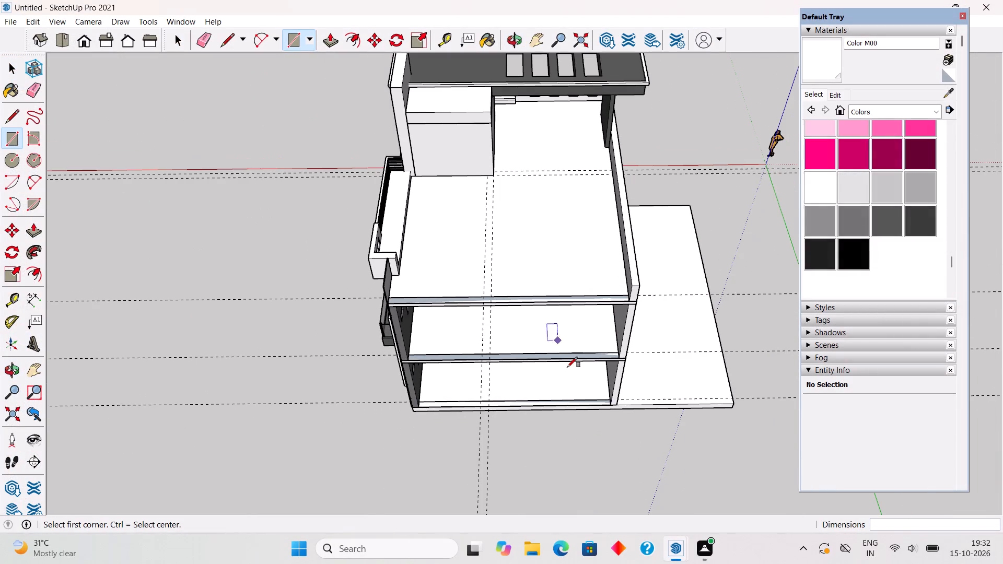
{"action": "key", "text": "space"}
{"action": "key", "text": "p"}
{"action": "scroll", "coordinate": [596, 400], "scroll_direction": "up", "scroll_amount": 4}
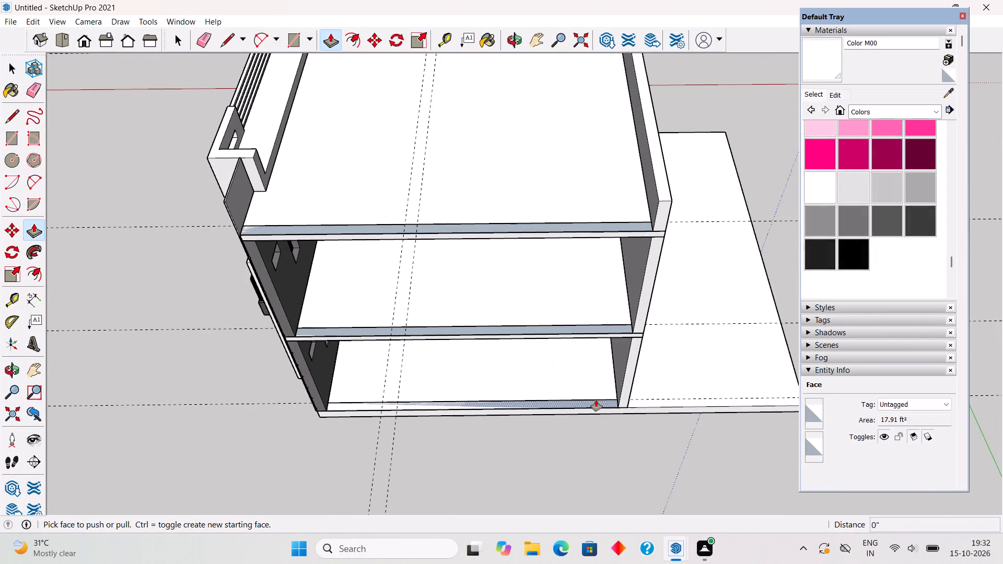
{"action": "left_click", "coordinate": [596, 400]}
{"action": "left_click", "coordinate": [622, 337]}
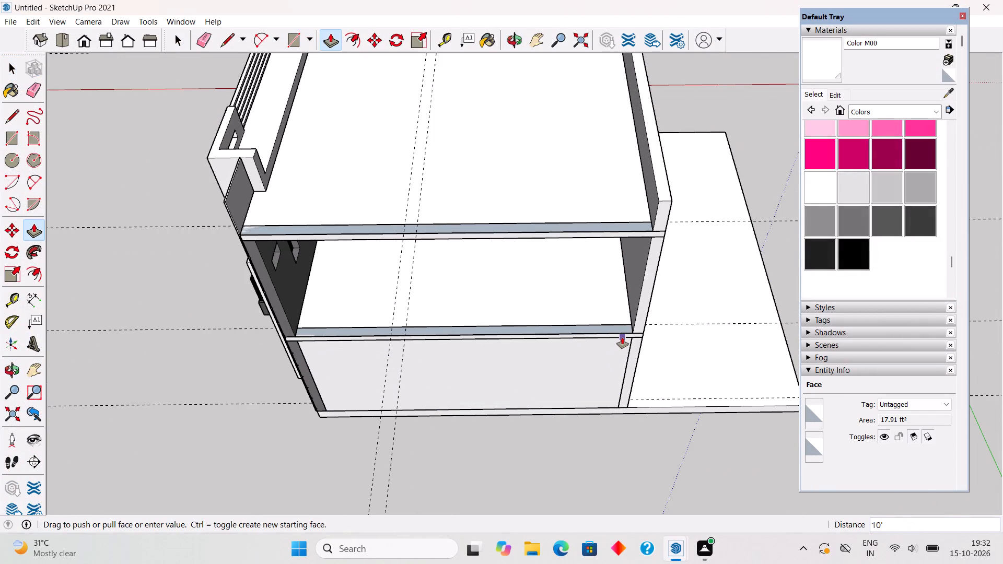
{"action": "left_click", "coordinate": [609, 328]}
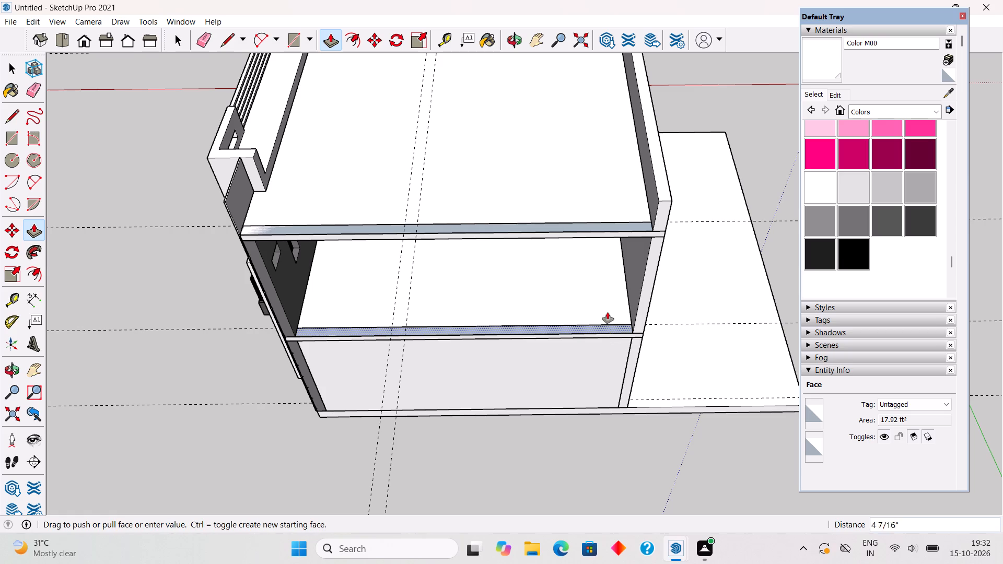
{"action": "left_click", "coordinate": [596, 238]}
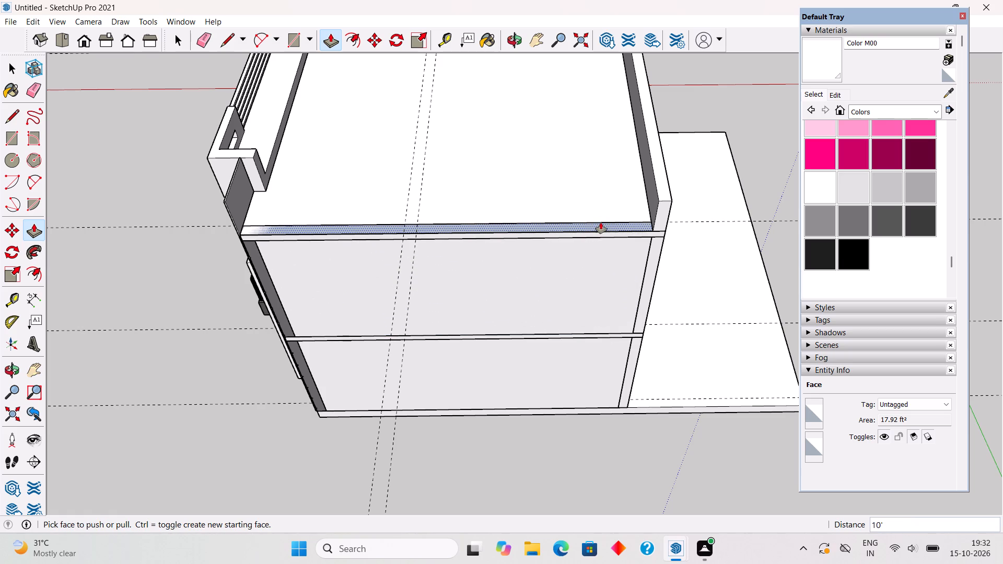
Extrude the roof terrace's open-side wall strip up to the top of the adjoining parapet.
{"action": "left_click", "coordinate": [601, 222]}
{"action": "left_click", "coordinate": [658, 205]}
{"action": "key", "text": "space"}
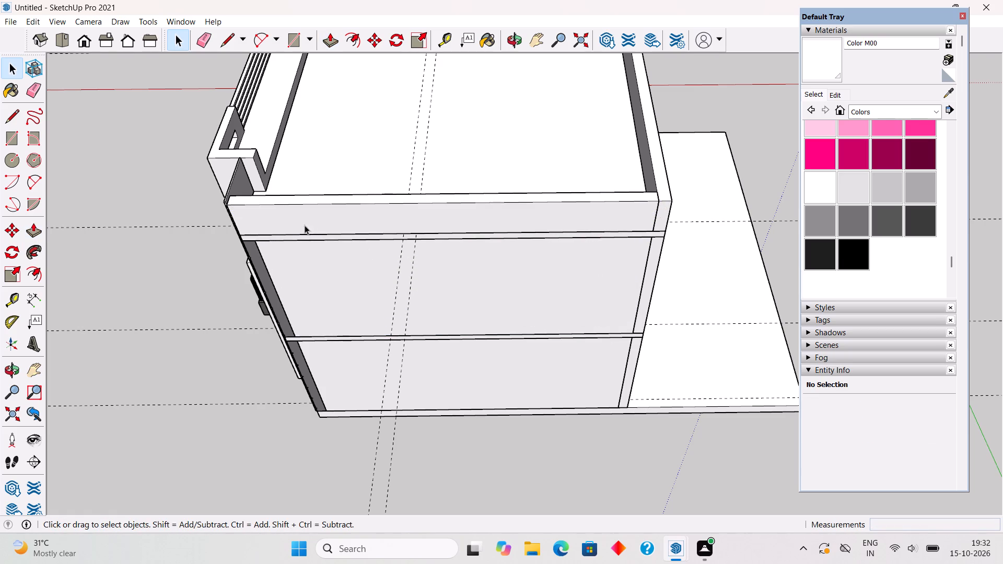
Inside the front parapet group, outline the underside beside the terrace corner with 9" and 2' 9" lines.
{"action": "middle_click_drag", "start_coordinate": [310, 236], "coordinate": [523, 250]}
{"action": "scroll", "coordinate": [353, 305], "scroll_direction": "up", "scroll_amount": 9}
{"action": "triple_click", "coordinate": [364, 316]}
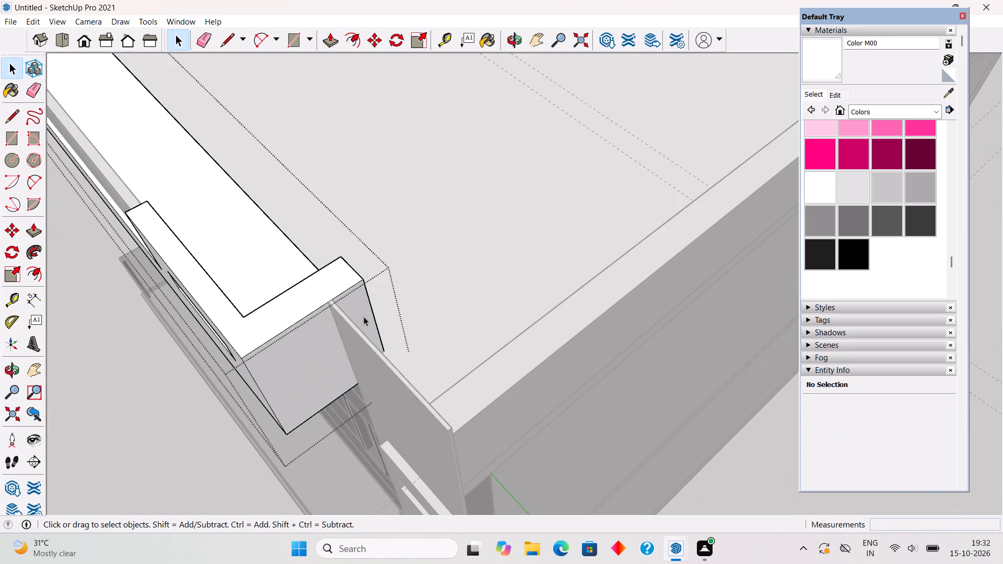
{"action": "middle_click_drag", "start_coordinate": [381, 312], "coordinate": [228, 397]}
{"action": "middle_click_drag", "start_coordinate": [249, 354], "coordinate": [271, 308]}
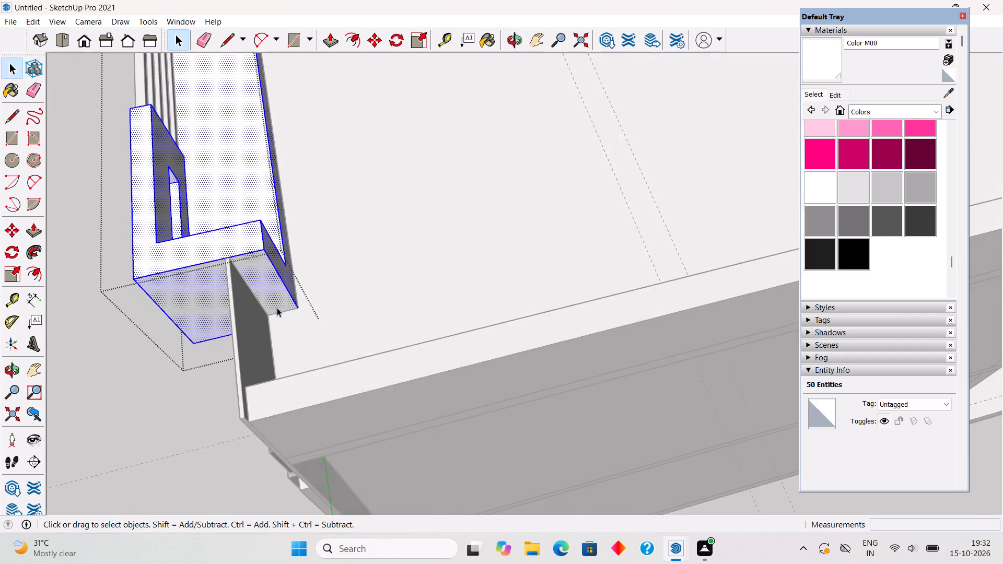
{"action": "scroll", "coordinate": [277, 308], "scroll_direction": "up", "scroll_amount": 10}
{"action": "key", "text": "l"}
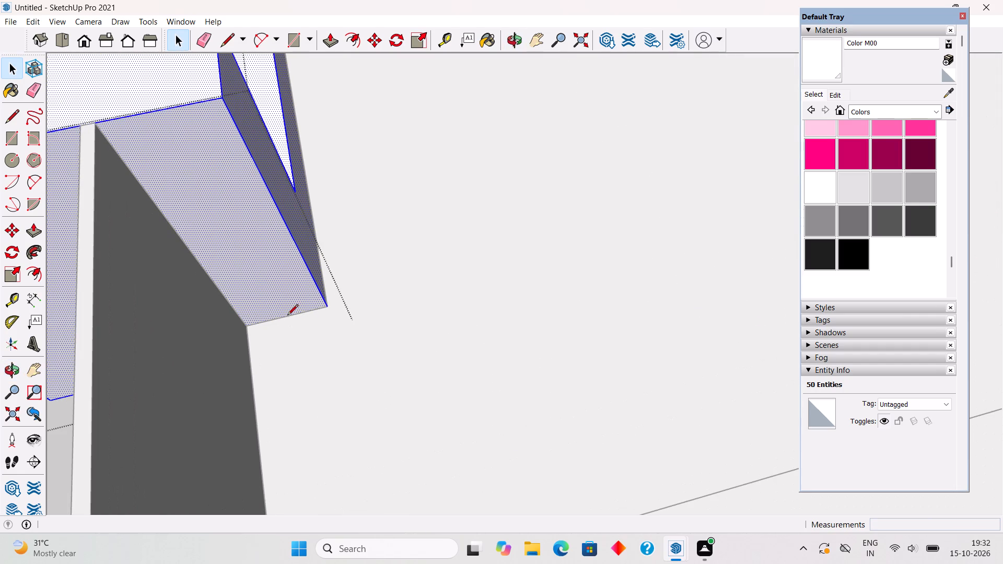
{"action": "left_click", "coordinate": [327, 307]}
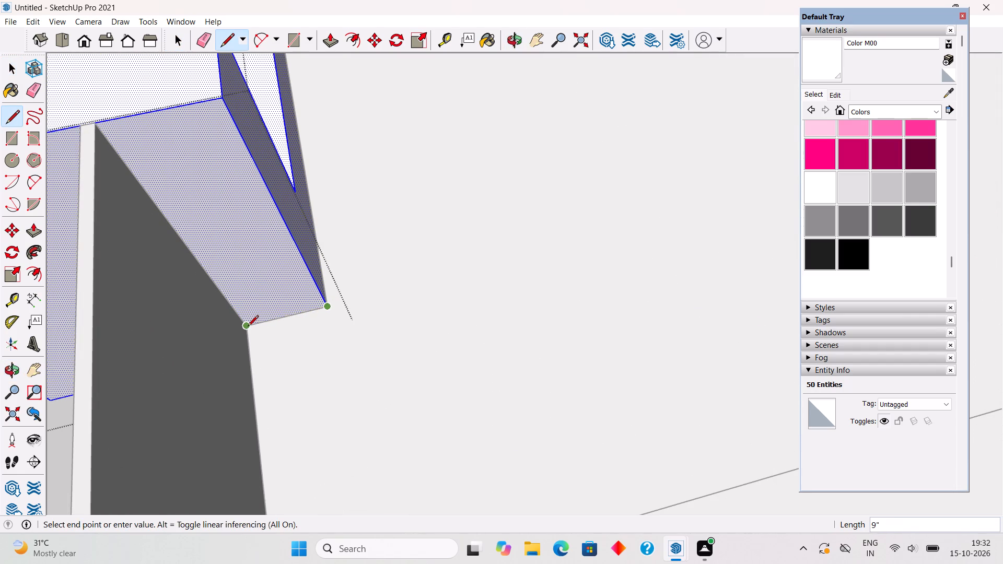
{"action": "left_click", "coordinate": [248, 327]}
{"action": "left_click", "coordinate": [97, 122]}
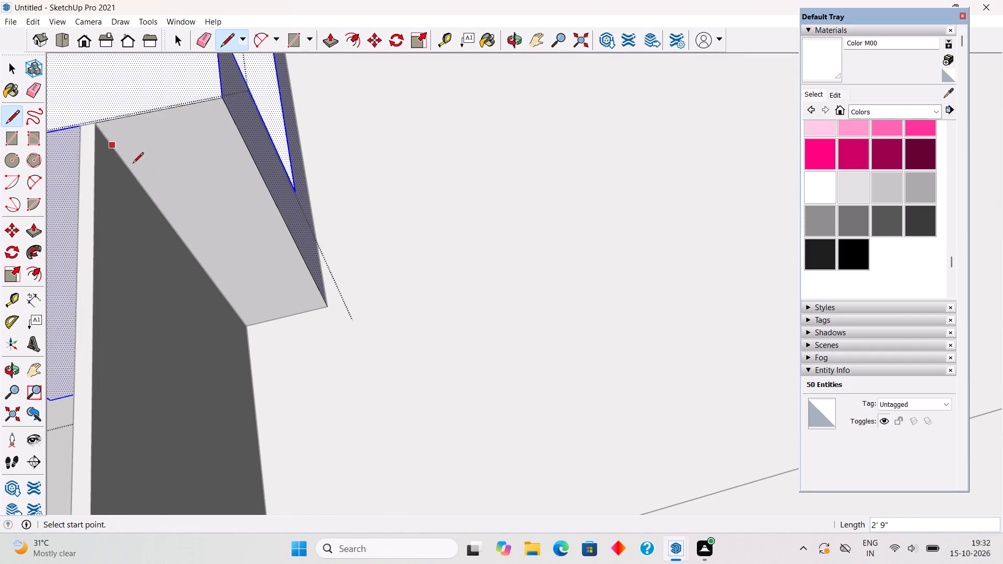
Extrude the outlined underside face of the front parapet down 3' at the terrace corner.
{"action": "key", "text": "p"}
{"action": "left_click", "coordinate": [225, 222]}
{"action": "scroll", "coordinate": [251, 267], "scroll_direction": "down", "scroll_amount": 10}
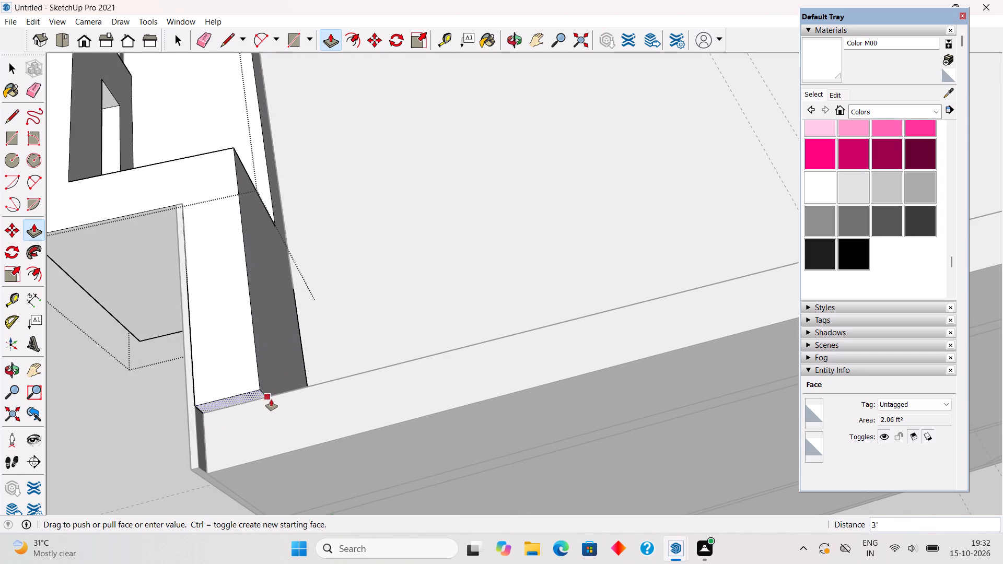
{"action": "left_click", "coordinate": [277, 396]}
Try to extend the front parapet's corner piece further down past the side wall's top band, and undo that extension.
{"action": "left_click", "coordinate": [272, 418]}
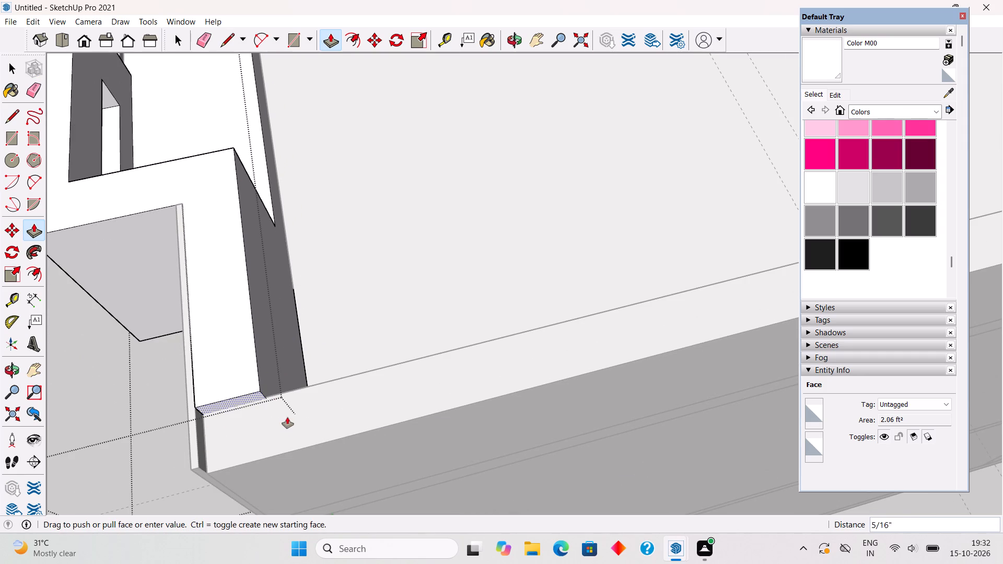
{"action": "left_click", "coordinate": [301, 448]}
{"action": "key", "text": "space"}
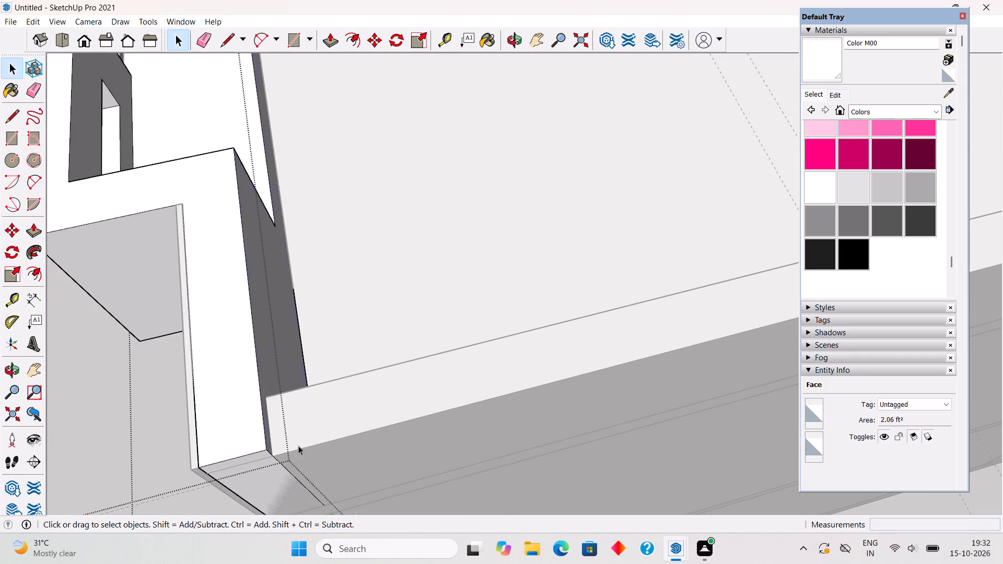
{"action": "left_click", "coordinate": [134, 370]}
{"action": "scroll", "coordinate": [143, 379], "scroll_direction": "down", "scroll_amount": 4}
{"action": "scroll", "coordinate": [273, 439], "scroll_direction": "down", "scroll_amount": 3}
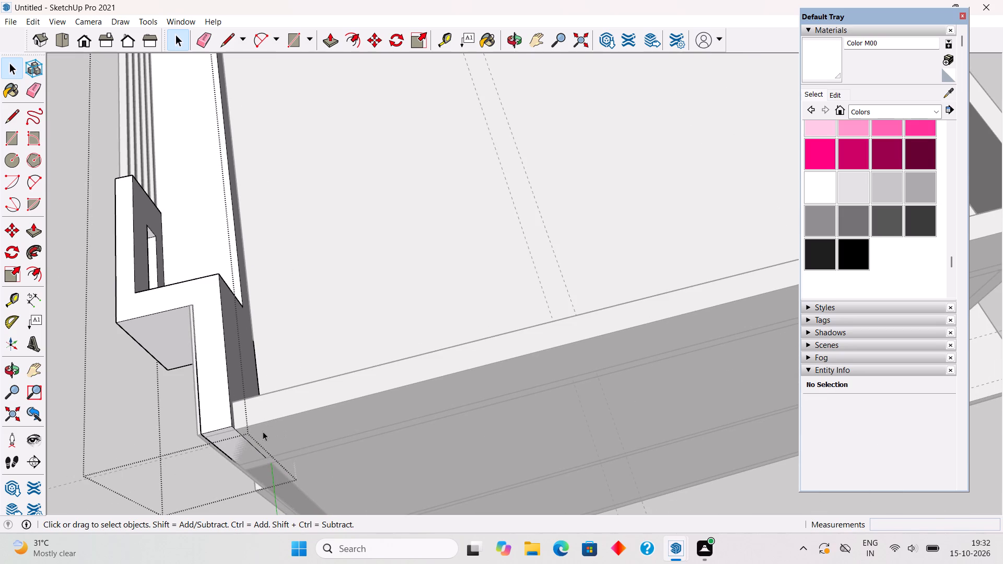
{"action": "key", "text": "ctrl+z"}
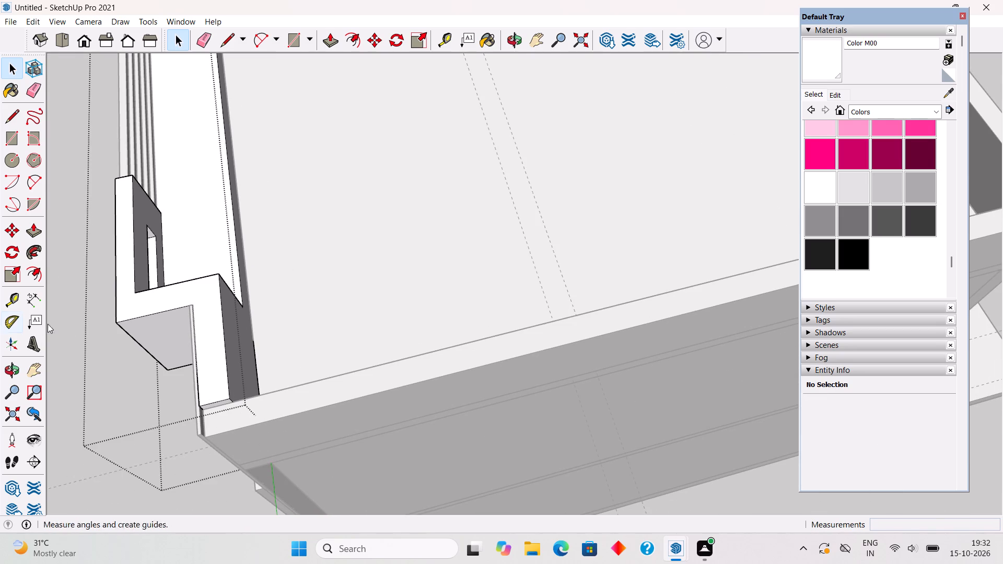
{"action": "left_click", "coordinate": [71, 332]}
Make the new side parapet above the top floor slab into a group.
{"action": "scroll", "coordinate": [134, 372], "scroll_direction": "down", "scroll_amount": 5}
{"action": "middle_click_drag", "start_coordinate": [318, 398], "coordinate": [404, 248]}
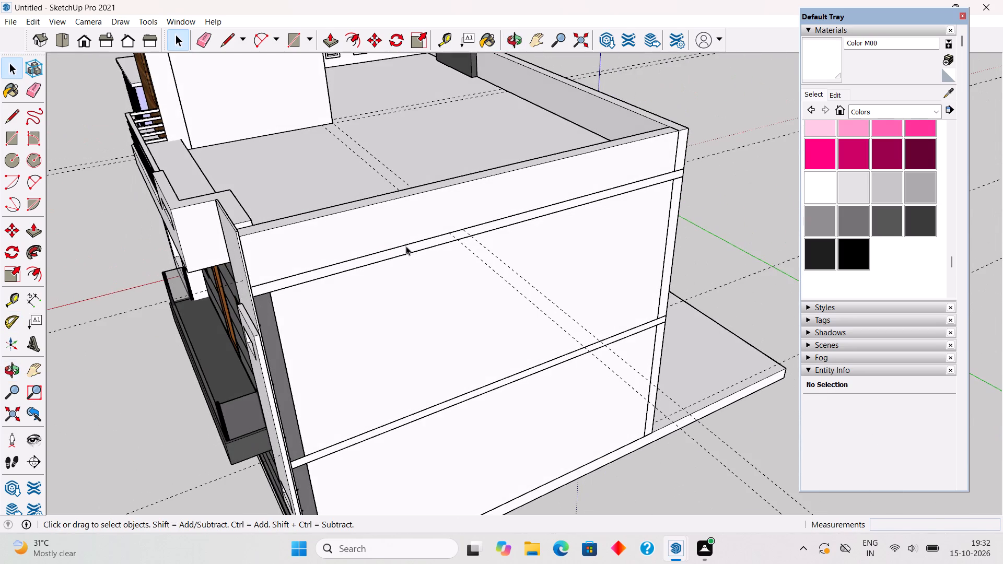
{"action": "left_click", "coordinate": [396, 225]}
{"action": "double_click", "coordinate": [396, 225]}
{"action": "left_click", "coordinate": [396, 225]}
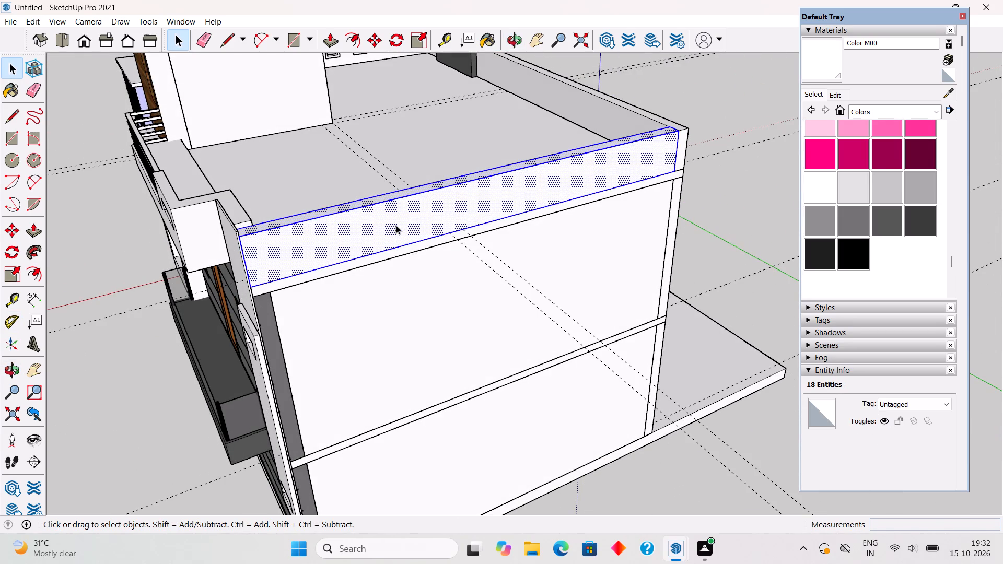
{"action": "right_click", "coordinate": [396, 225]}
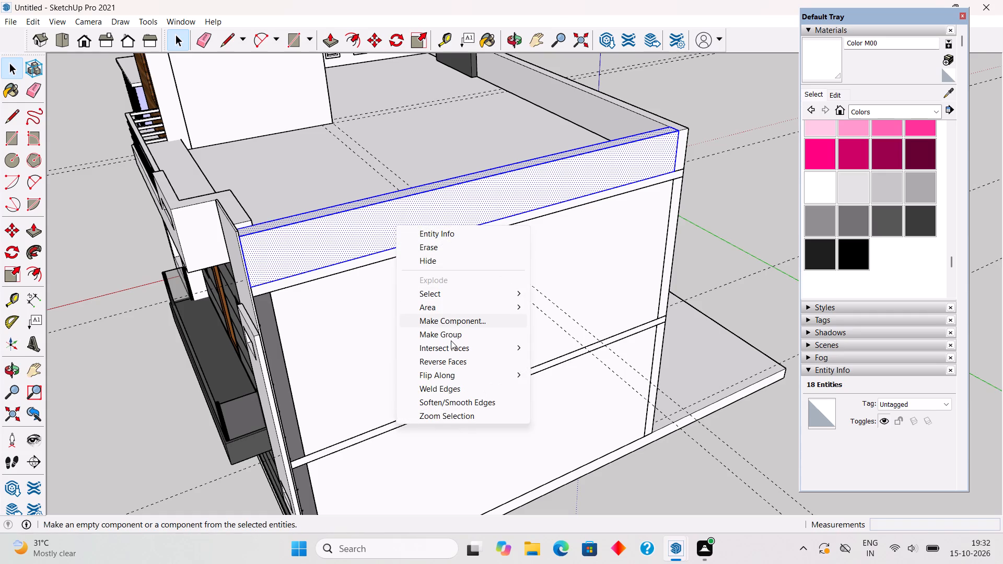
{"action": "left_click", "coordinate": [451, 340]}
Inside the side parapet group, push/pull the narrow top face to meet the adjoining front corner.
{"action": "middle_click_drag", "start_coordinate": [243, 234], "coordinate": [431, 330]}
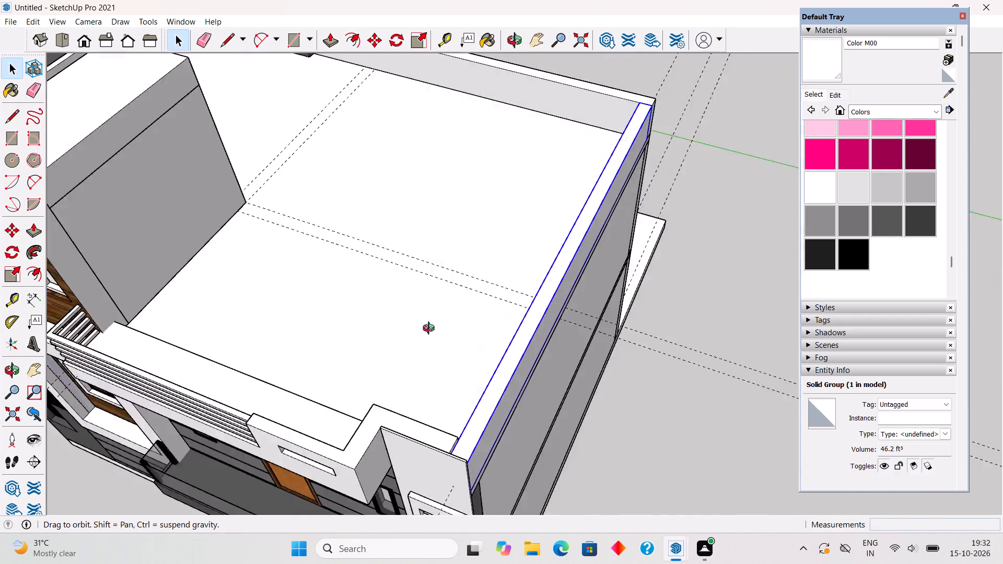
{"action": "middle_click_drag", "start_coordinate": [431, 330], "coordinate": [329, 231]}
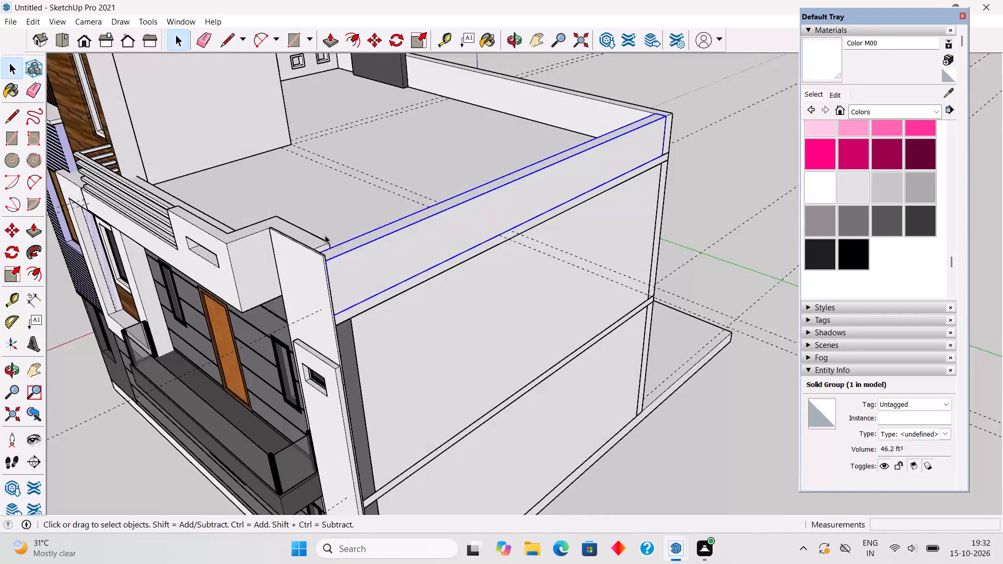
{"action": "scroll", "coordinate": [327, 249], "scroll_direction": "up", "scroll_amount": 4}
{"action": "triple_click", "coordinate": [331, 256]}
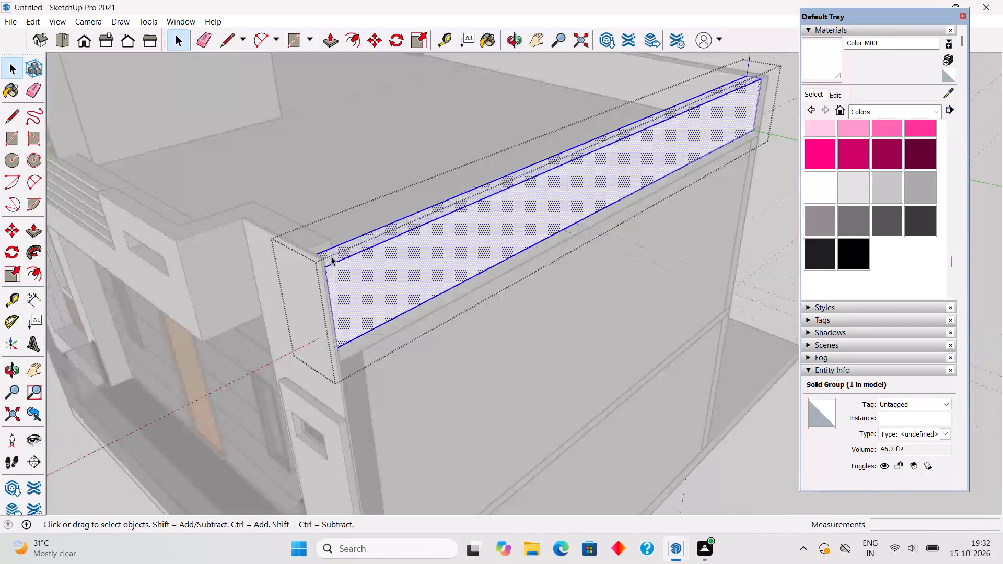
{"action": "key", "text": "p"}
{"action": "left_click", "coordinate": [331, 256]}
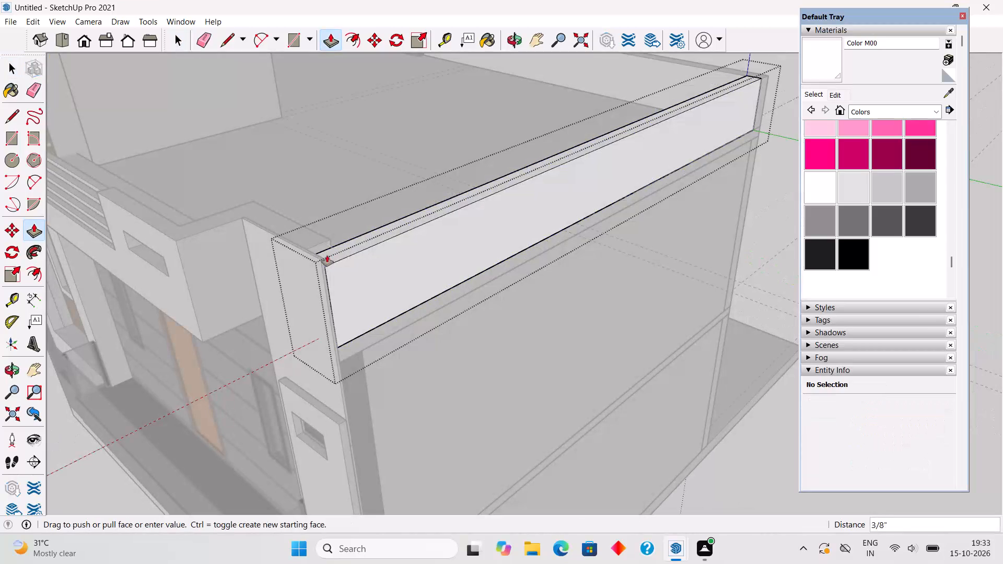
{"action": "left_click", "coordinate": [321, 256]}
{"action": "key", "text": "space"}
{"action": "scroll", "coordinate": [500, 375], "scroll_direction": "down", "scroll_amount": 6}
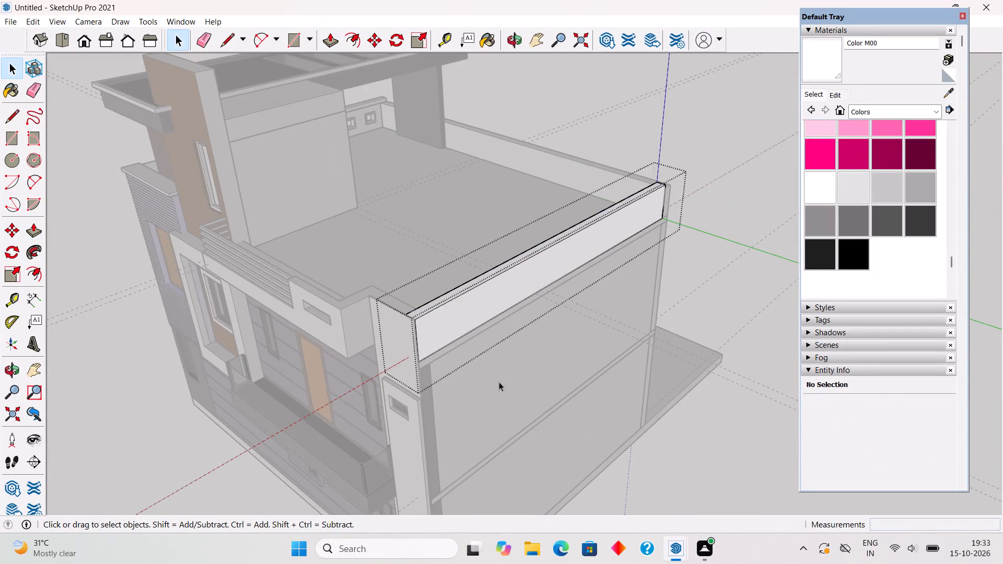
{"action": "left_click", "coordinate": [737, 439]}
Inside the terrace parapet group at the opposite corner, push/pull the top face 3" to match the adjoining parapet.
{"action": "middle_click_drag", "start_coordinate": [543, 384], "coordinate": [8, 500]}
{"action": "scroll", "coordinate": [563, 284], "scroll_direction": "up", "scroll_amount": 4}
{"action": "triple_click", "coordinate": [491, 302]}
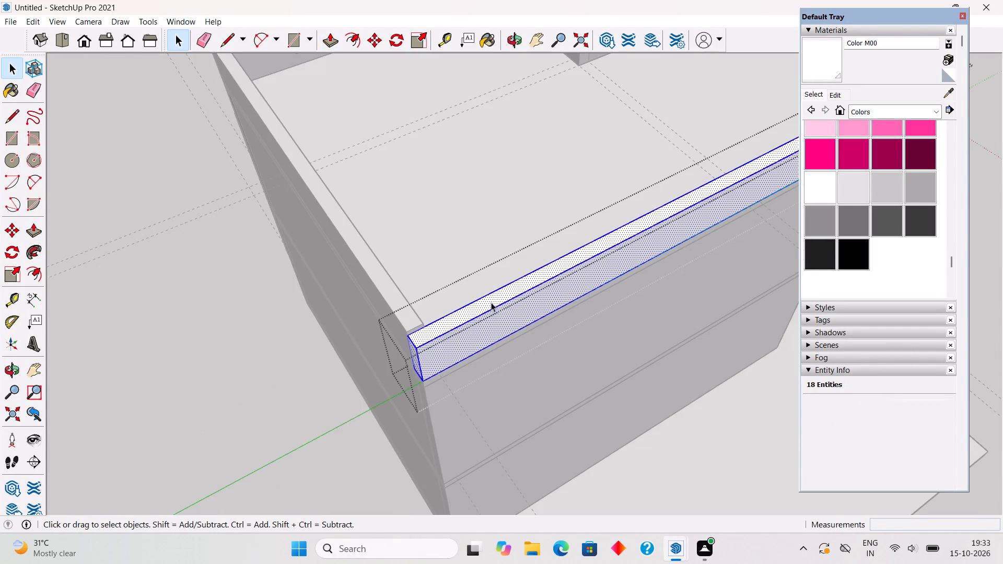
{"action": "key", "text": "p"}
{"action": "left_click", "coordinate": [475, 308]}
{"action": "left_click", "coordinate": [406, 308]}
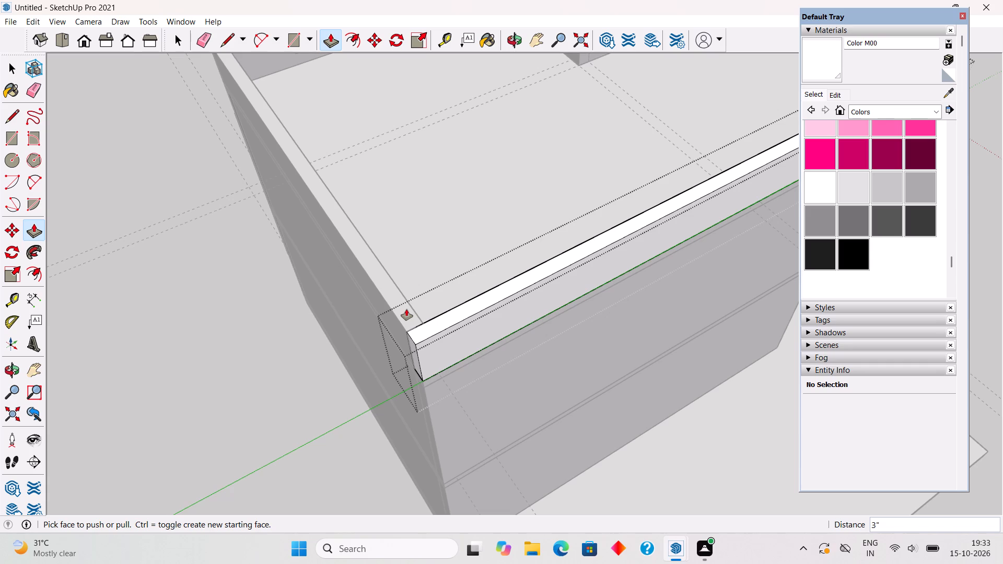
{"action": "scroll", "coordinate": [406, 309], "scroll_direction": "down", "scroll_amount": 3}
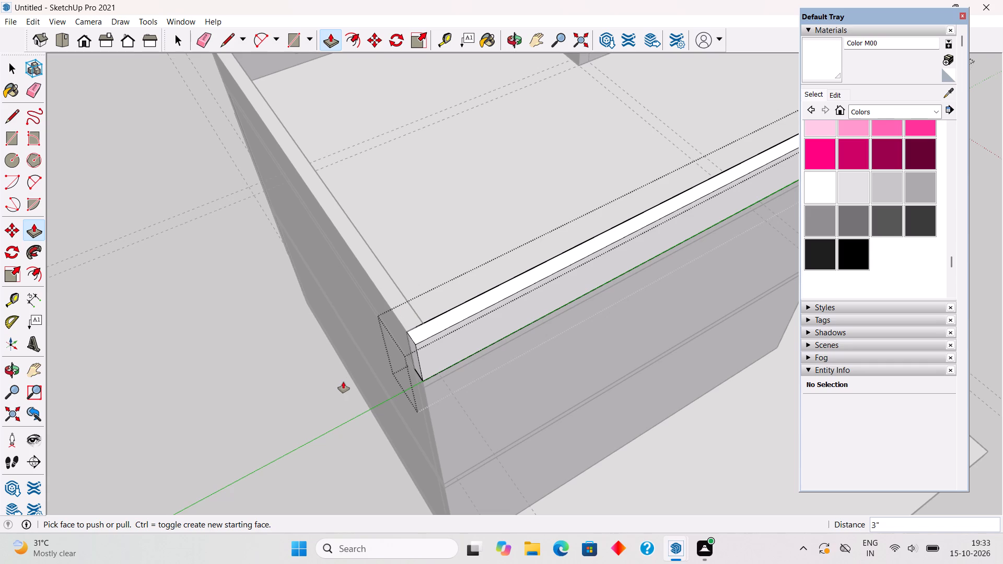
{"action": "key", "text": "space"}
{"action": "left_click", "coordinate": [343, 382]}
Examine the house from the rear, side and front elevations to check the closed walls and parapets.
{"action": "scroll", "coordinate": [343, 382], "scroll_direction": "down", "scroll_amount": 7}
{"action": "middle_click_drag", "start_coordinate": [326, 384], "coordinate": [354, 354]}
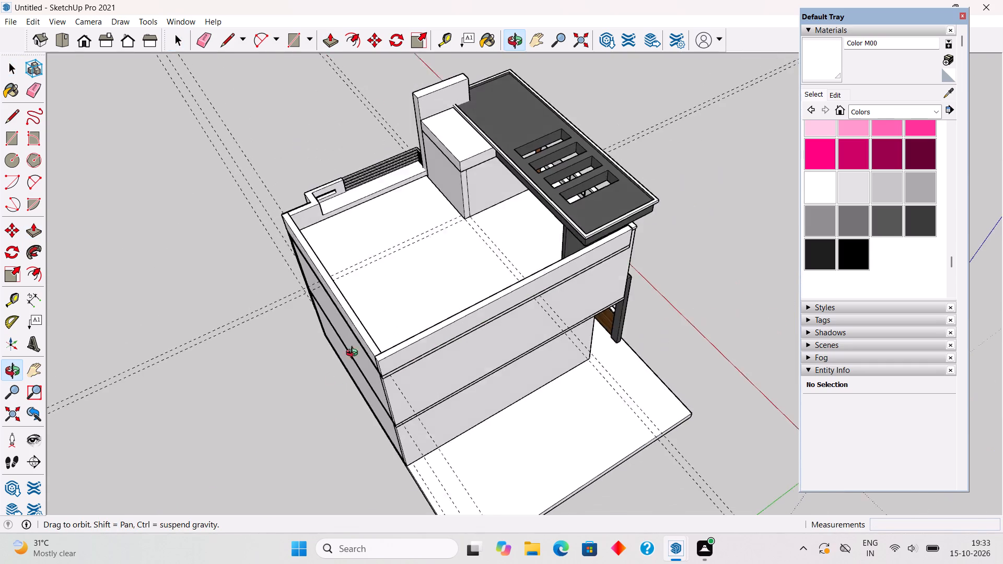
{"action": "middle_click_drag", "start_coordinate": [354, 354], "coordinate": [720, 274]}
{"action": "middle_click_drag", "start_coordinate": [536, 368], "coordinate": [683, 289]}
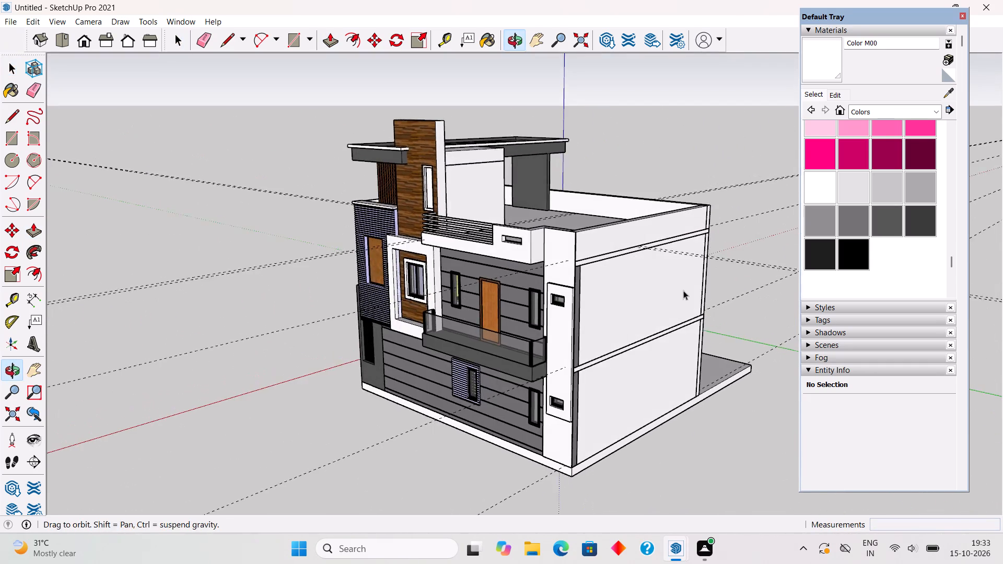
{"action": "middle_click_drag", "start_coordinate": [357, 354], "coordinate": [607, 305]}
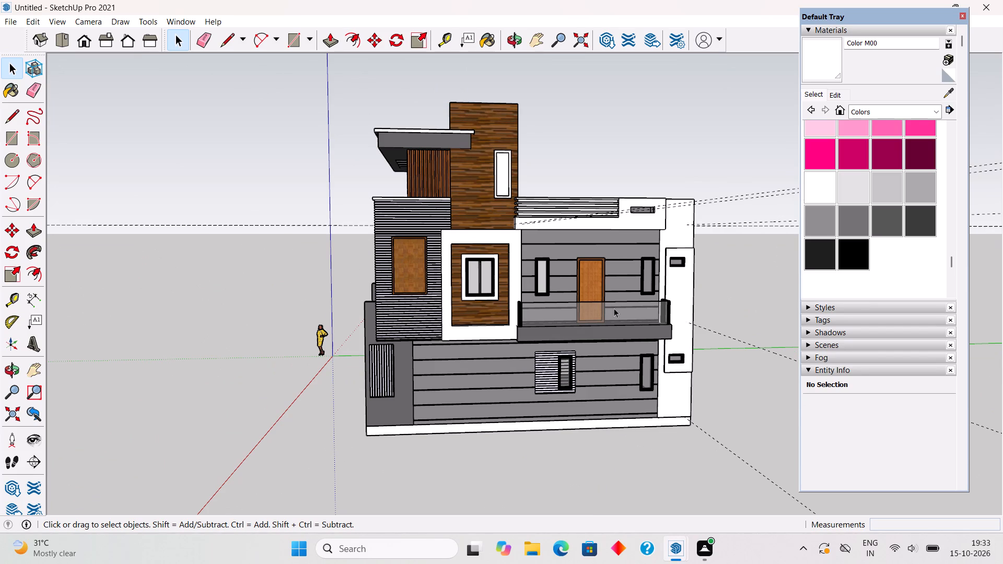
{"action": "middle_click_drag", "start_coordinate": [378, 265], "coordinate": [546, 326]}
{"action": "middle_click_drag", "start_coordinate": [434, 326], "coordinate": [552, 393]}
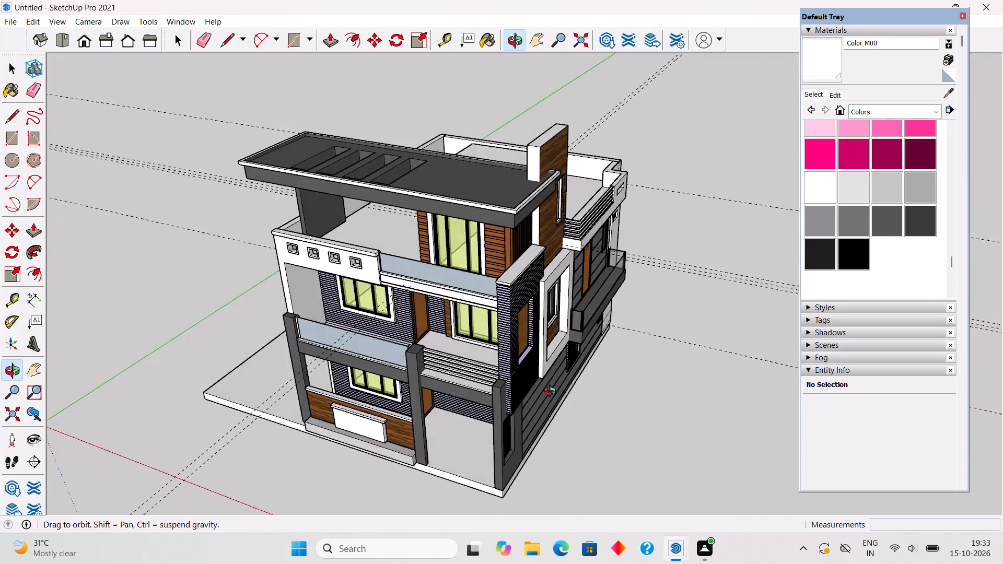
{"action": "middle_click_drag", "start_coordinate": [552, 393], "coordinate": [446, 189]}
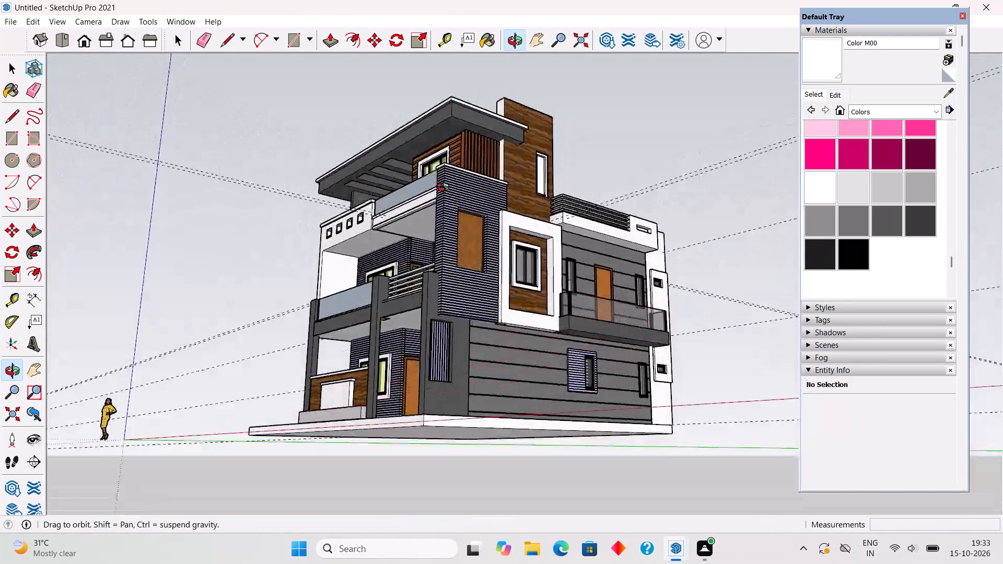
{"action": "middle_click_drag", "start_coordinate": [446, 189], "coordinate": [443, 201]}
Inside the middle front porch column group, push the ledge face that overlaps the porch ceiling about 1/2" into the slab.
{"action": "scroll", "coordinate": [380, 362], "scroll_direction": "up", "scroll_amount": 5}
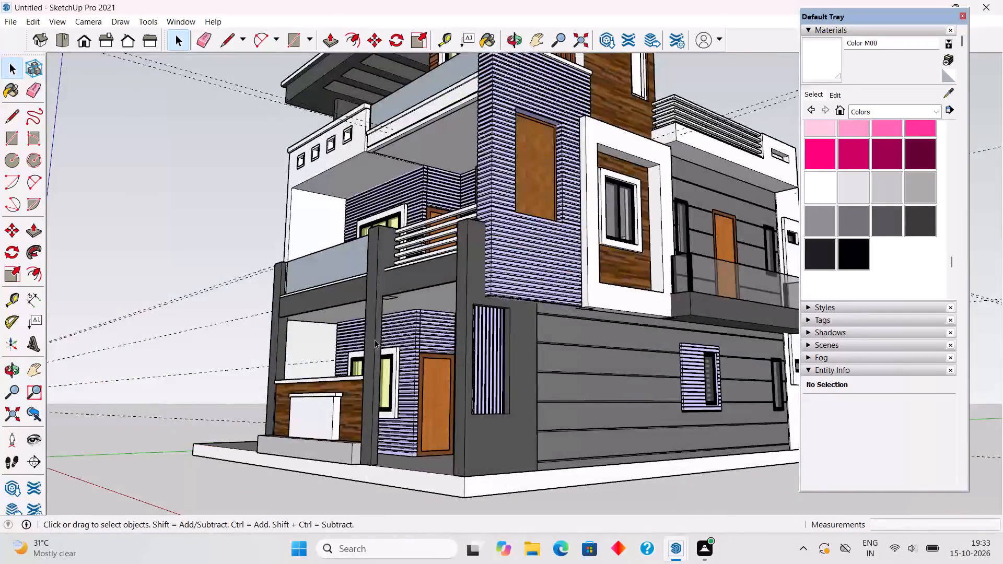
{"action": "scroll", "coordinate": [375, 339], "scroll_direction": "up", "scroll_amount": 12}
{"action": "middle_click_drag", "start_coordinate": [321, 240], "coordinate": [272, 238]}
{"action": "scroll", "coordinate": [346, 255], "scroll_direction": "up", "scroll_amount": 5}
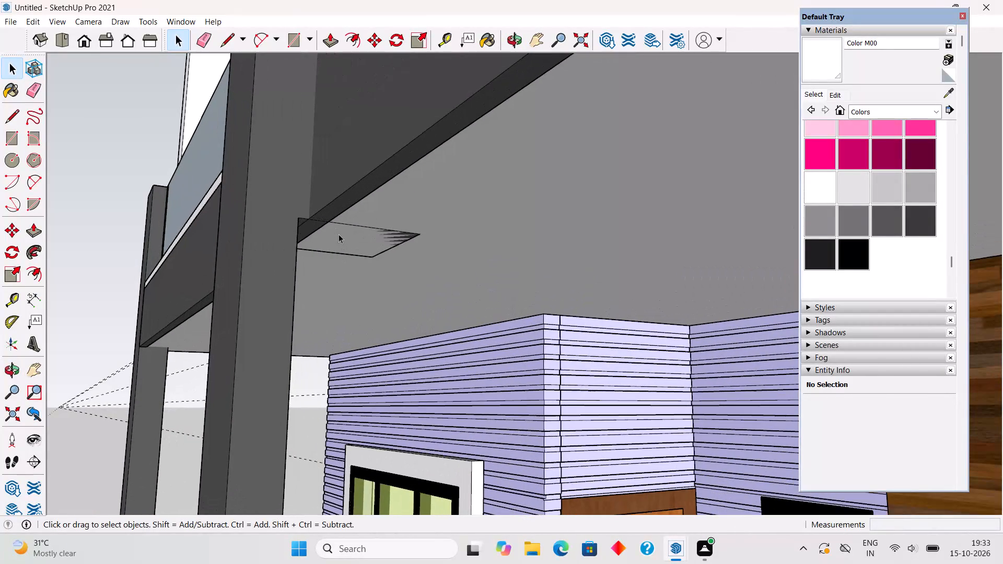
{"action": "left_click", "coordinate": [339, 238]}
{"action": "triple_click", "coordinate": [339, 238]}
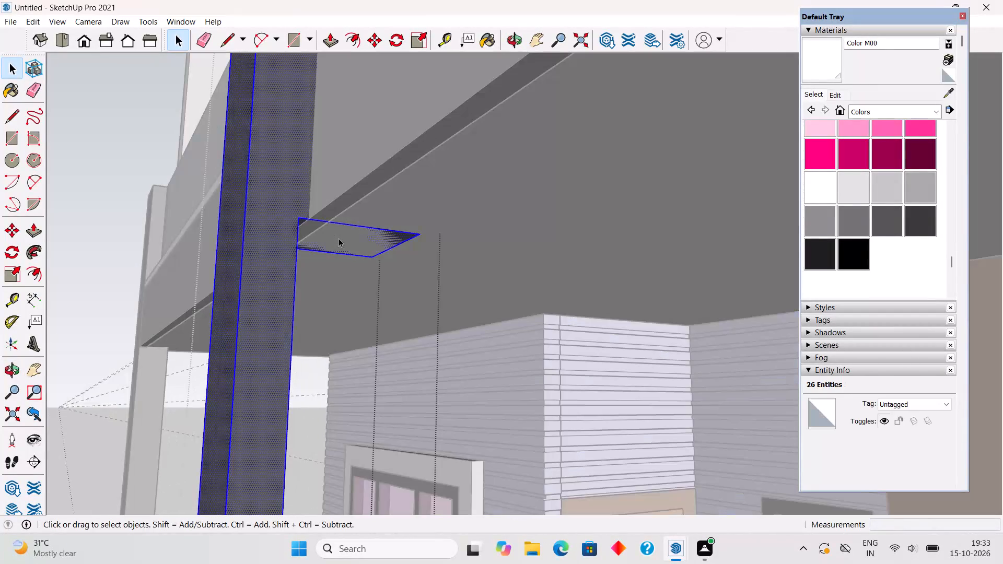
{"action": "key", "text": "p"}
{"action": "left_click", "coordinate": [339, 238]}
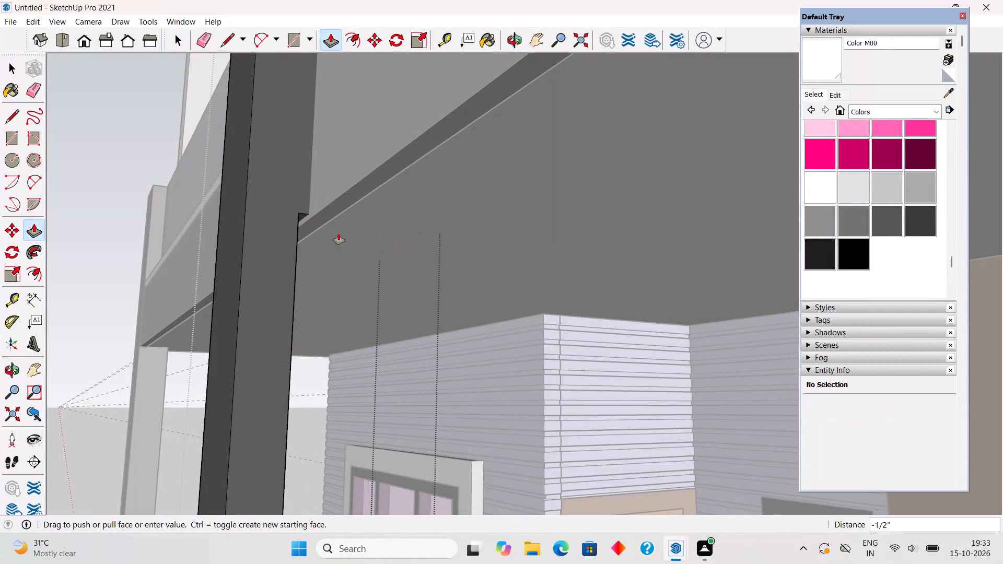
{"action": "left_click", "coordinate": [339, 233]}
{"action": "key", "text": "space"}
{"action": "scroll", "coordinate": [339, 233], "scroll_direction": "down", "scroll_amount": 6}
{"action": "middle_click_drag", "start_coordinate": [339, 233], "coordinate": [339, 292]}
{"action": "left_click", "coordinate": [155, 320]}
Examine the middle porch column where it meets the beam and ceiling, selecting its group to check its extent.
{"action": "middle_click_drag", "start_coordinate": [325, 291], "coordinate": [283, 222]}
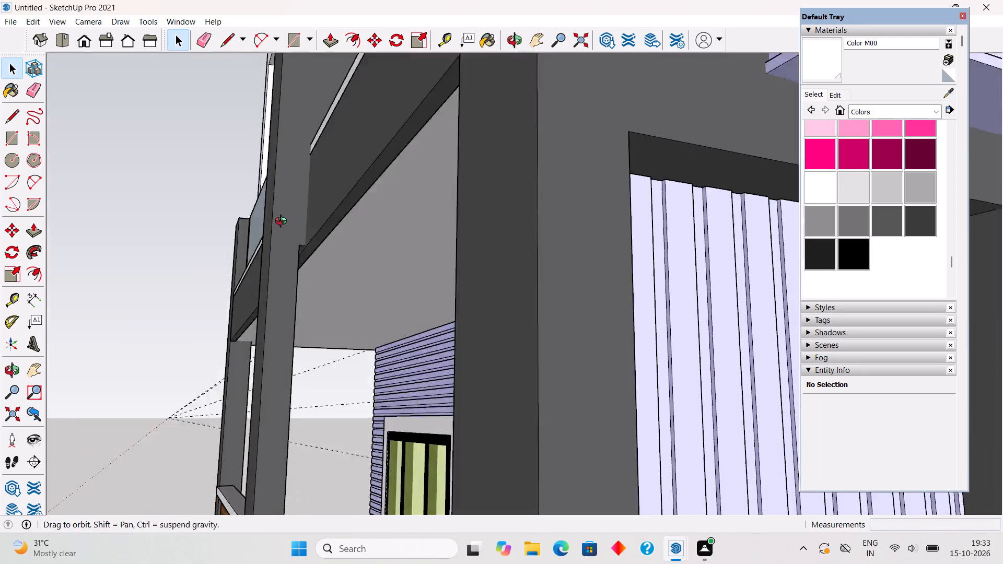
{"action": "middle_click_drag", "start_coordinate": [283, 222], "coordinate": [258, 260]}
{"action": "middle_click_drag", "start_coordinate": [258, 260], "coordinate": [437, 258]}
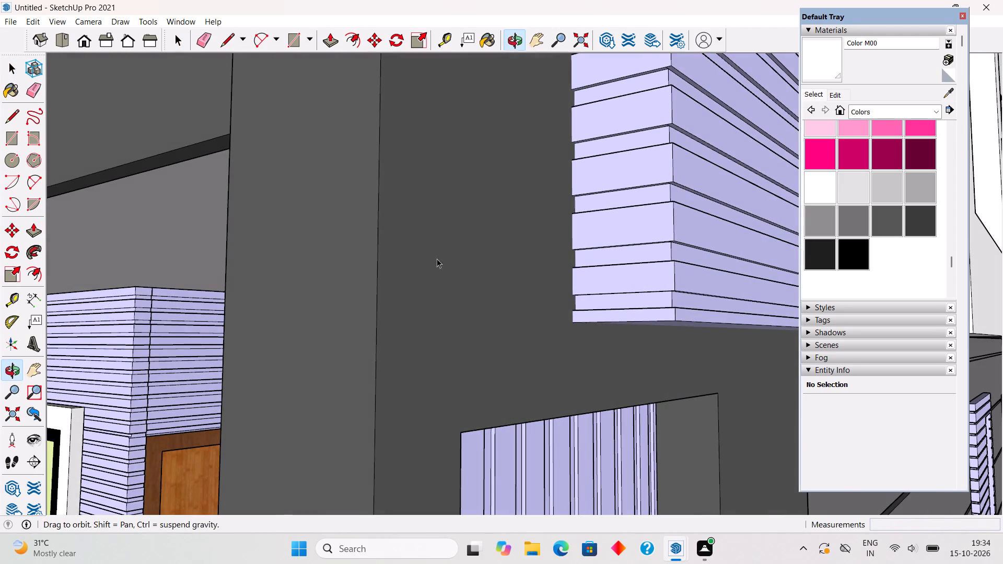
{"action": "scroll", "coordinate": [126, 281], "scroll_direction": "down", "scroll_amount": 9}
{"action": "scroll", "coordinate": [174, 303], "scroll_direction": "down", "scroll_amount": 10}
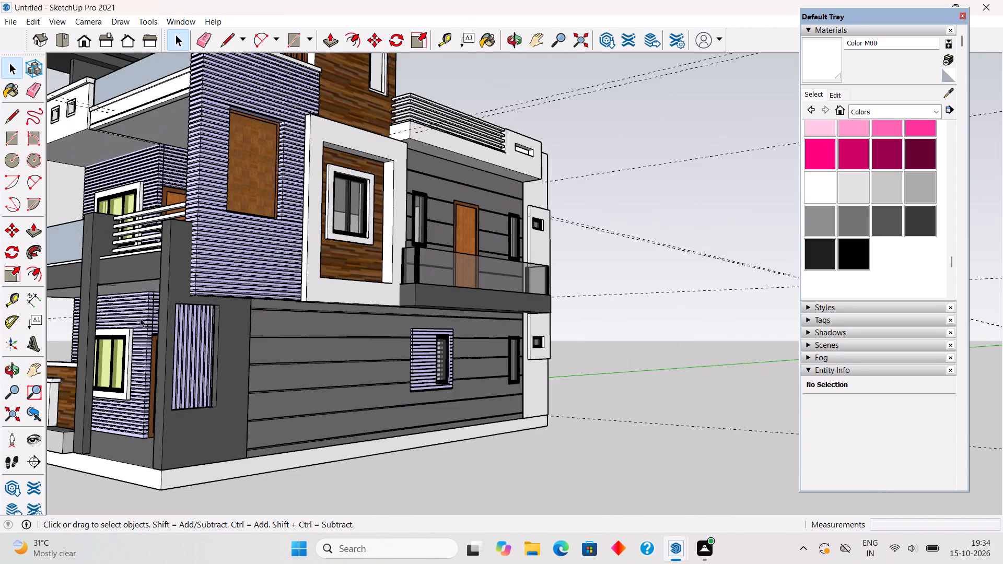
{"action": "scroll", "coordinate": [90, 278], "scroll_direction": "up", "scroll_amount": 18}
{"action": "middle_click_drag", "start_coordinate": [106, 291], "coordinate": [42, 286]}
{"action": "scroll", "coordinate": [110, 308], "scroll_direction": "up", "scroll_amount": 2}
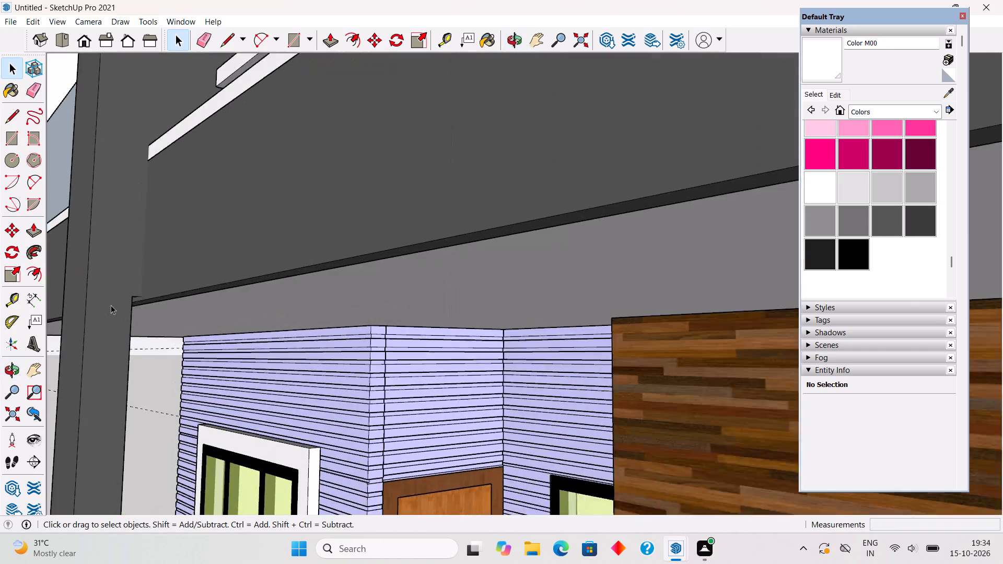
{"action": "scroll", "coordinate": [111, 305], "scroll_direction": "up", "scroll_amount": 9}
{"action": "middle_click_drag", "start_coordinate": [155, 295], "coordinate": [134, 299]}
{"action": "scroll", "coordinate": [136, 308], "scroll_direction": "up", "scroll_amount": 10}
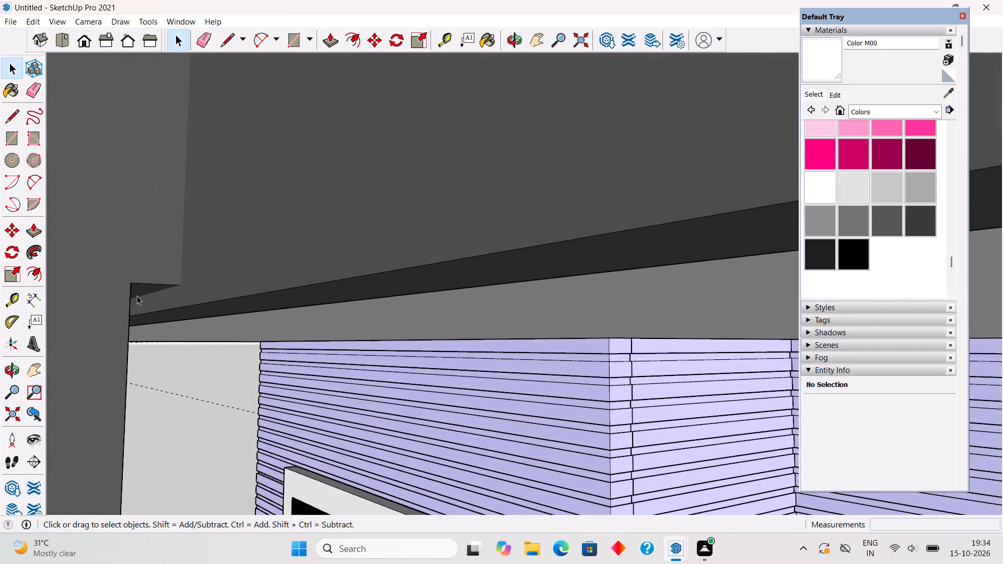
{"action": "left_click", "coordinate": [137, 296]}
{"action": "scroll", "coordinate": [148, 297], "scroll_direction": "down", "scroll_amount": 4}
{"action": "middle_click_drag", "start_coordinate": [174, 330], "coordinate": [141, 314]}
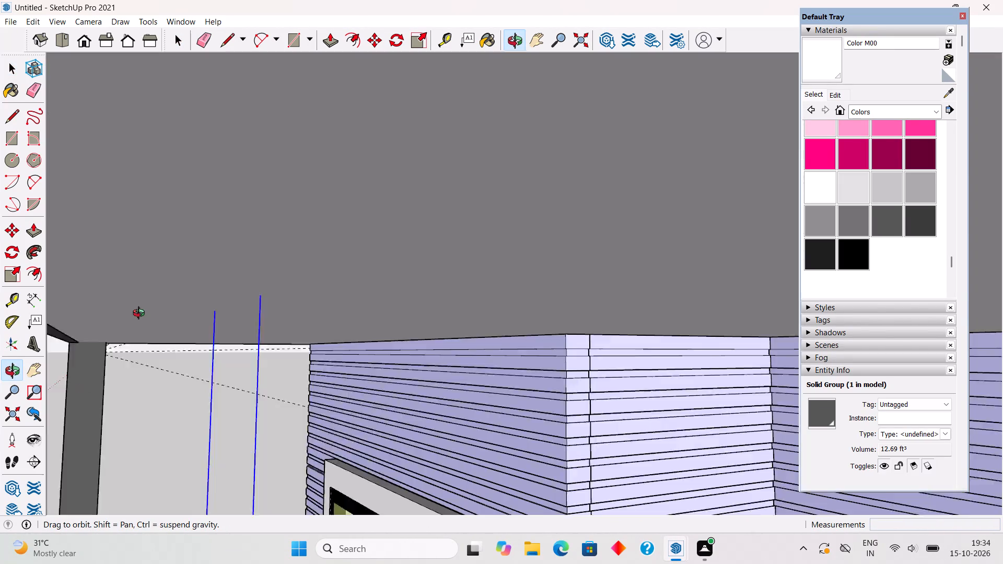
{"action": "middle_click_drag", "start_coordinate": [141, 314], "coordinate": [143, 293]}
{"action": "scroll", "coordinate": [143, 293], "scroll_direction": "down", "scroll_amount": 8}
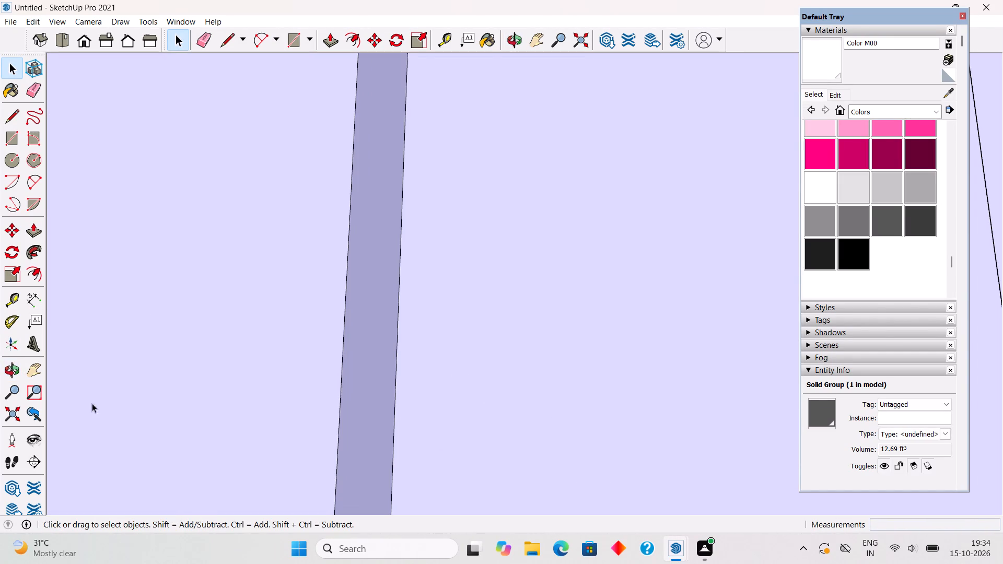
{"action": "left_click", "coordinate": [4, 409]}
{"action": "middle_click_drag", "start_coordinate": [372, 381], "coordinate": [291, 386]}
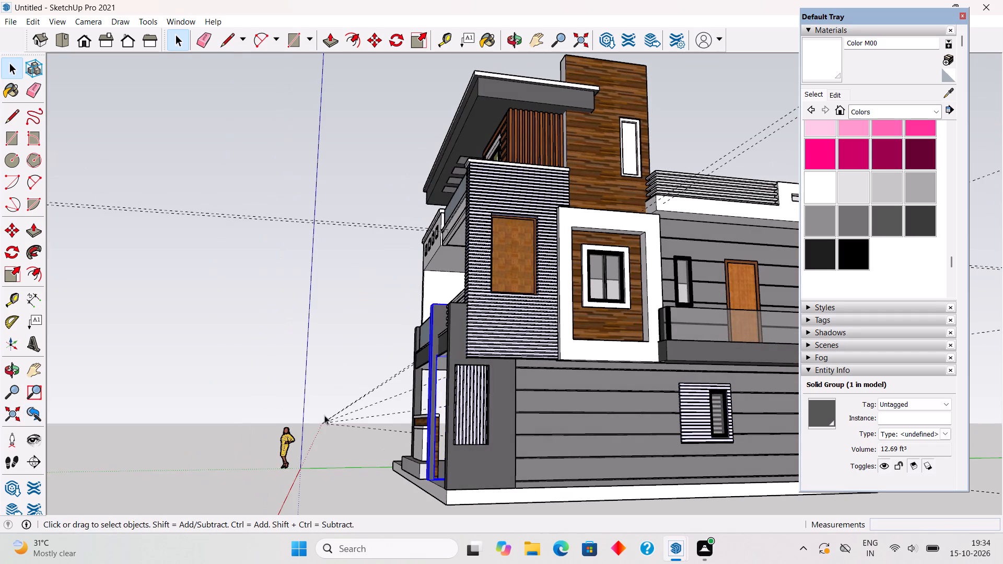
{"action": "left_click", "coordinate": [335, 435]}
Examine the front porch columns, beams and ceiling from the side of the house.
{"action": "middle_click_drag", "start_coordinate": [489, 448], "coordinate": [444, 468]}
{"action": "scroll", "coordinate": [376, 438], "scroll_direction": "up", "scroll_amount": 3}
{"action": "middle_click_drag", "start_coordinate": [478, 442], "coordinate": [508, 447]}
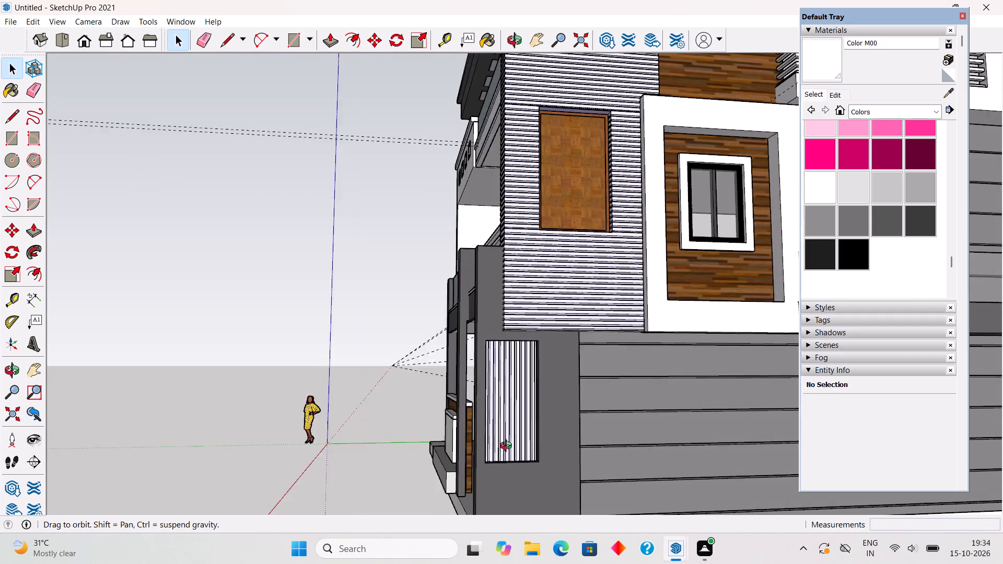
{"action": "middle_click_drag", "start_coordinate": [508, 447], "coordinate": [522, 450]}
{"action": "scroll", "coordinate": [476, 416], "scroll_direction": "up", "scroll_amount": 7}
{"action": "middle_click_drag", "start_coordinate": [484, 326], "coordinate": [499, 334]}
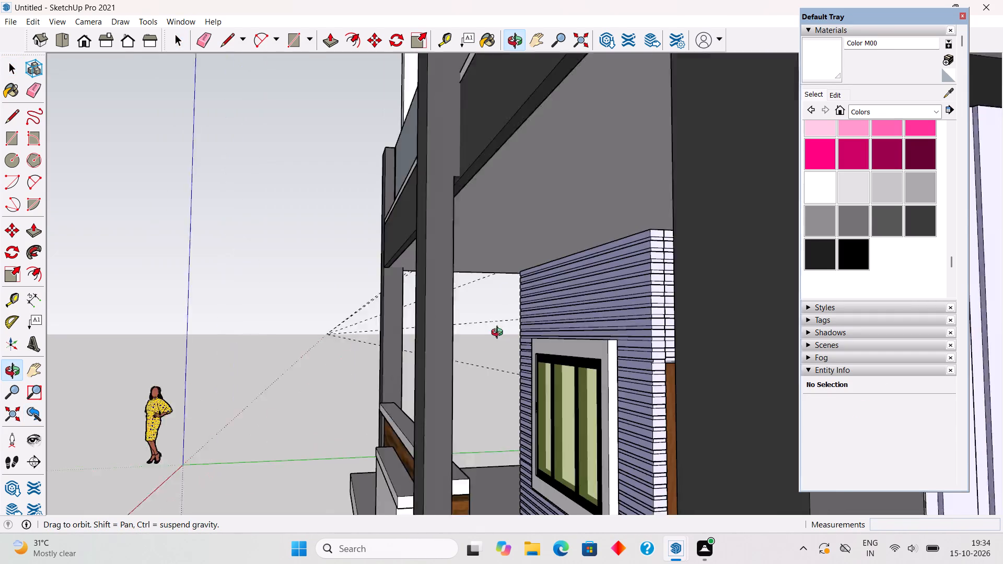
{"action": "middle_click_drag", "start_coordinate": [499, 334], "coordinate": [469, 358]}
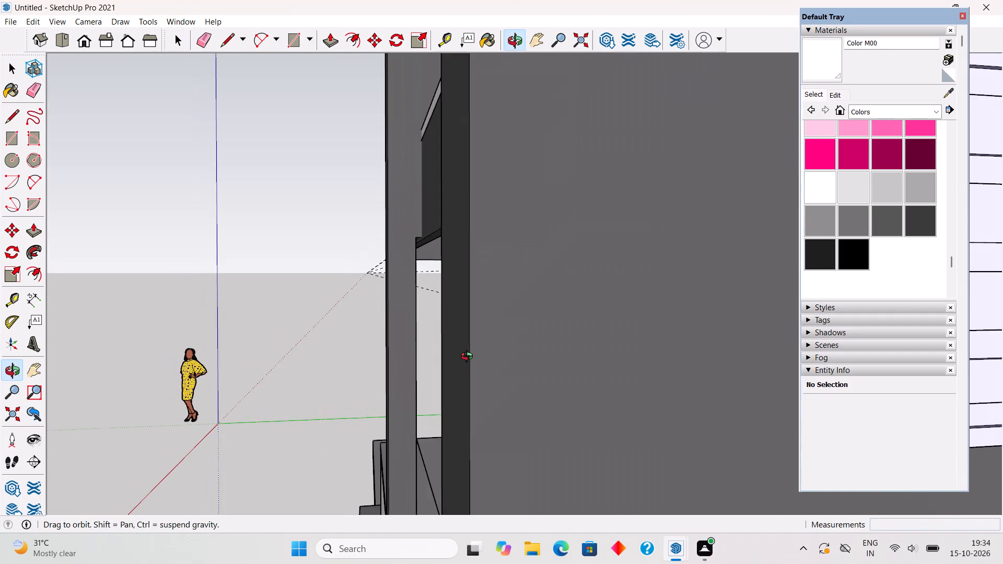
{"action": "middle_click_drag", "start_coordinate": [469, 358], "coordinate": [491, 364]}
{"action": "scroll", "coordinate": [485, 367], "scroll_direction": "up", "scroll_amount": 5}
{"action": "scroll", "coordinate": [473, 369], "scroll_direction": "down", "scroll_amount": 1}
{"action": "middle_click_drag", "start_coordinate": [469, 370], "coordinate": [426, 374]}
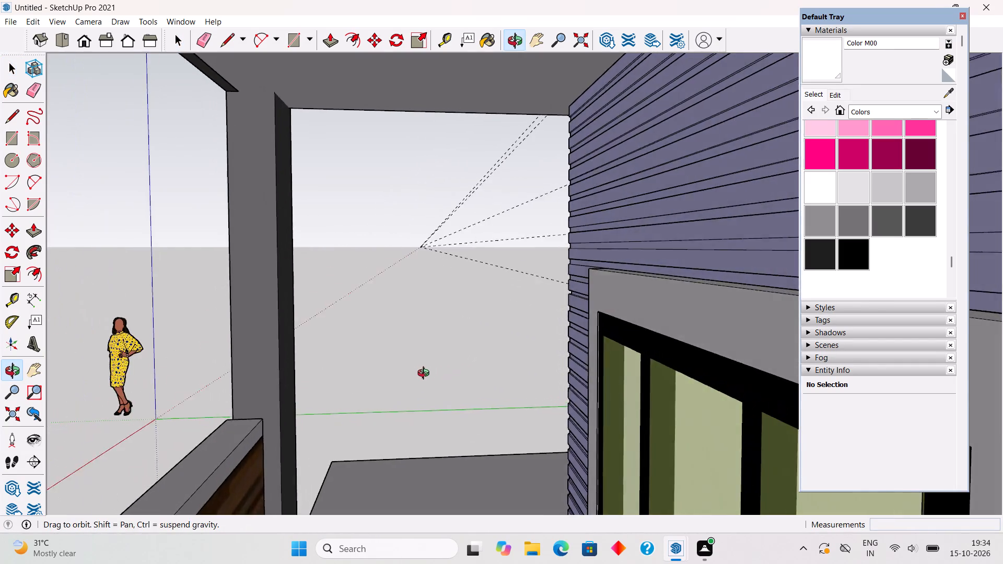
{"action": "middle_click_drag", "start_coordinate": [426, 374], "coordinate": [417, 366]}
{"action": "scroll", "coordinate": [418, 367], "scroll_direction": "down", "scroll_amount": 3}
{"action": "left_click", "coordinate": [11, 407]}
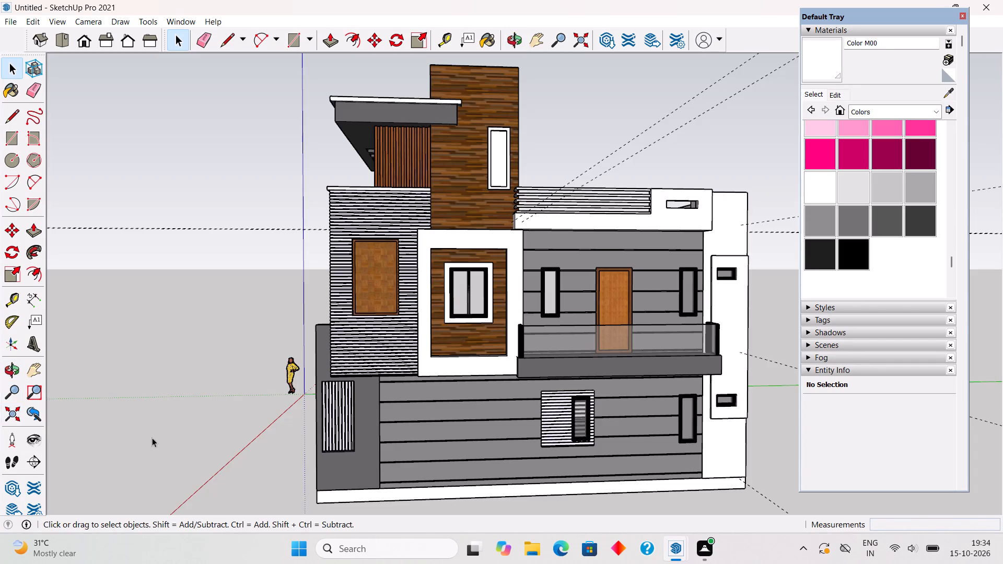
Inside the middle porch column group, push/pull the long narrow side face 1".
{"action": "middle_click_drag", "start_coordinate": [259, 360], "coordinate": [430, 396]}
{"action": "scroll", "coordinate": [353, 413], "scroll_direction": "up", "scroll_amount": 8}
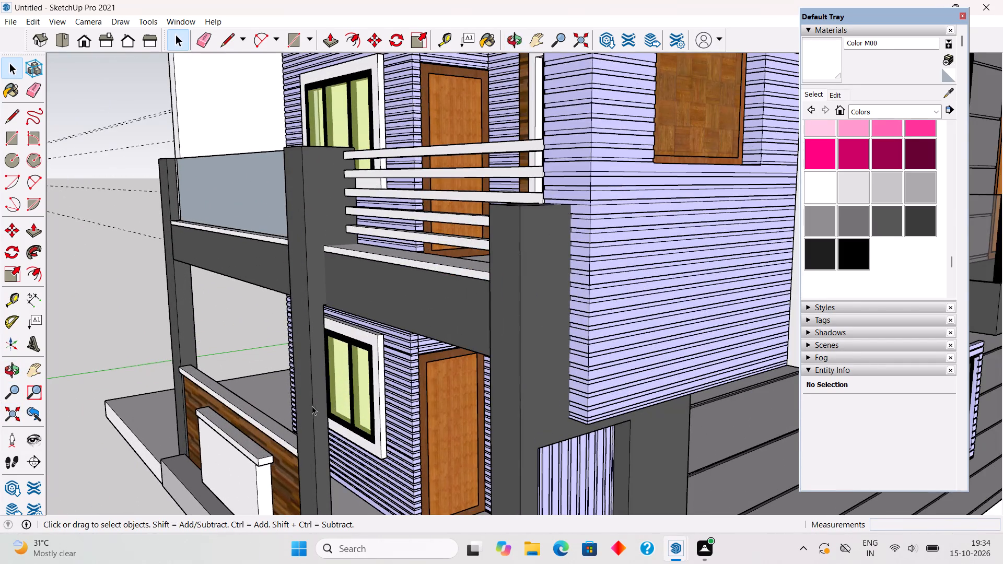
{"action": "middle_click_drag", "start_coordinate": [303, 404], "coordinate": [270, 389]}
{"action": "scroll", "coordinate": [288, 387], "scroll_direction": "up", "scroll_amount": 7}
{"action": "middle_click_drag", "start_coordinate": [330, 334], "coordinate": [323, 344]}
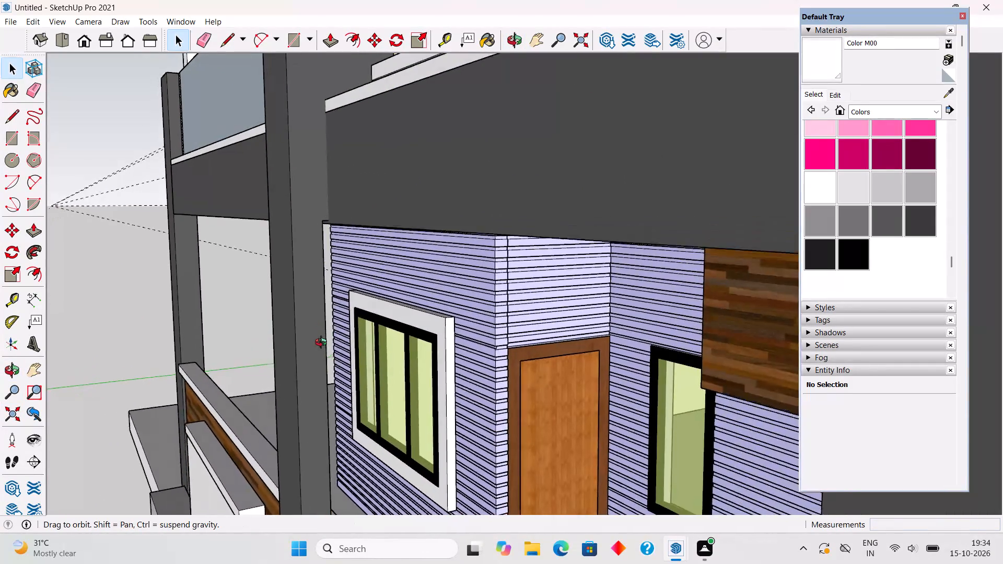
{"action": "middle_click_drag", "start_coordinate": [323, 344], "coordinate": [286, 339]}
{"action": "scroll", "coordinate": [287, 339], "scroll_direction": "up", "scroll_amount": 4}
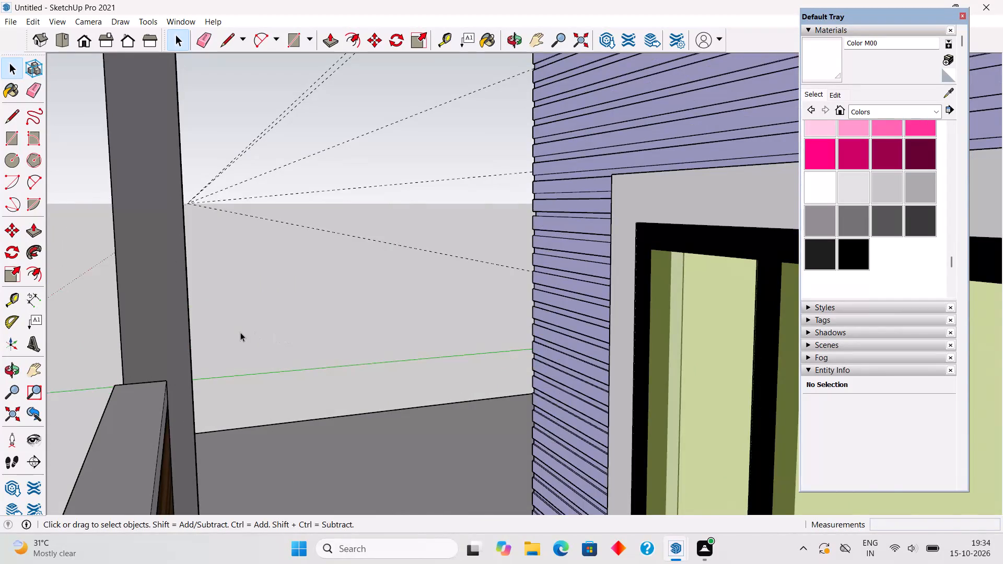
{"action": "scroll", "coordinate": [240, 332], "scroll_direction": "down", "scroll_amount": 3}
{"action": "middle_click_drag", "start_coordinate": [240, 332], "coordinate": [215, 327]}
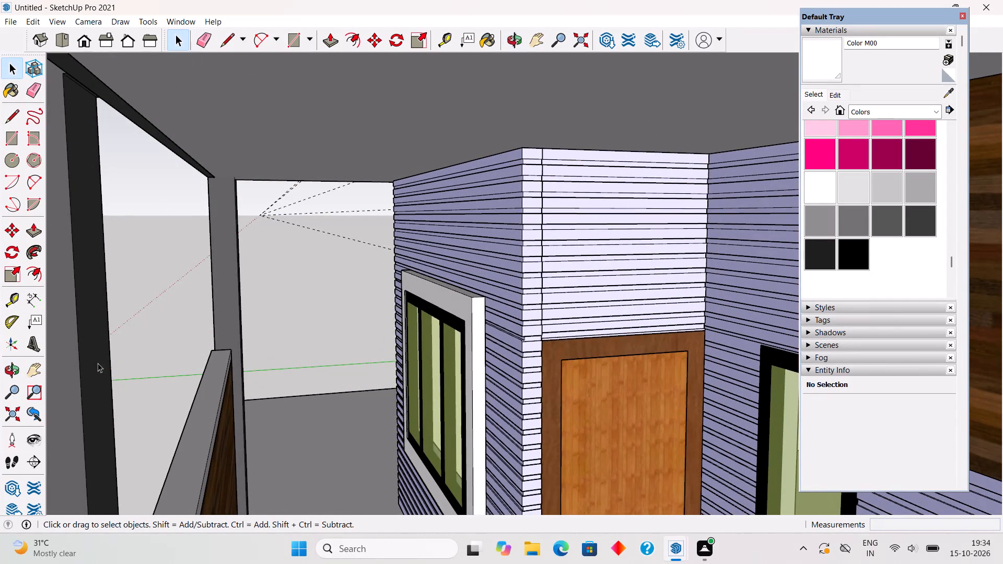
{"action": "left_click", "coordinate": [98, 363]}
{"action": "triple_click", "coordinate": [98, 363]}
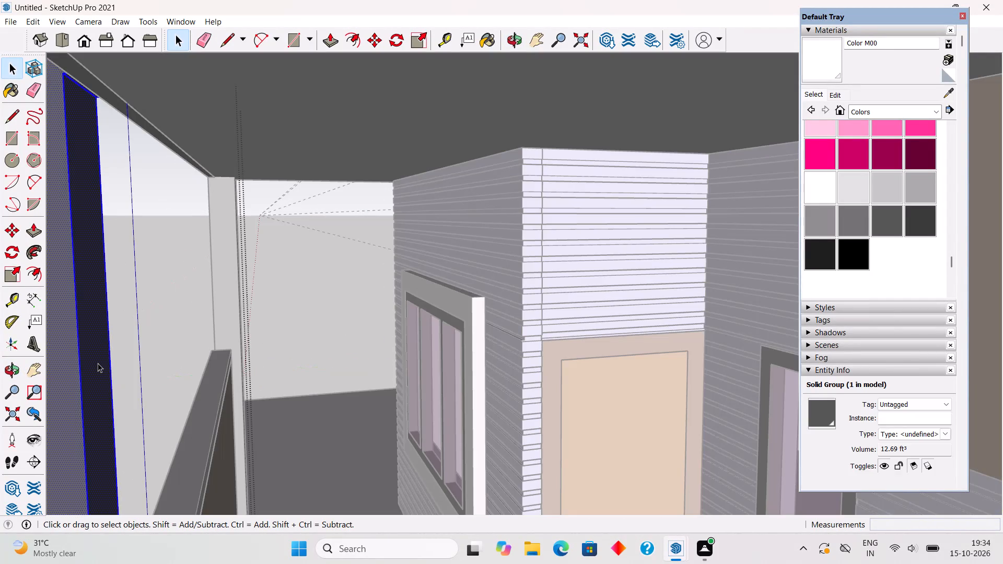
{"action": "key", "text": "p"}
{"action": "left_click", "coordinate": [98, 363]}
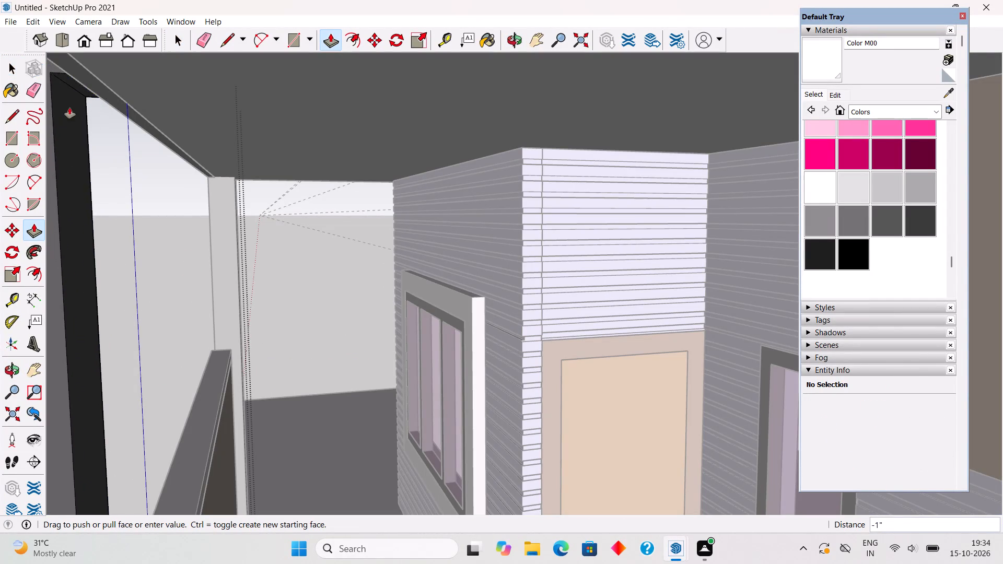
{"action": "left_click", "coordinate": [82, 84]}
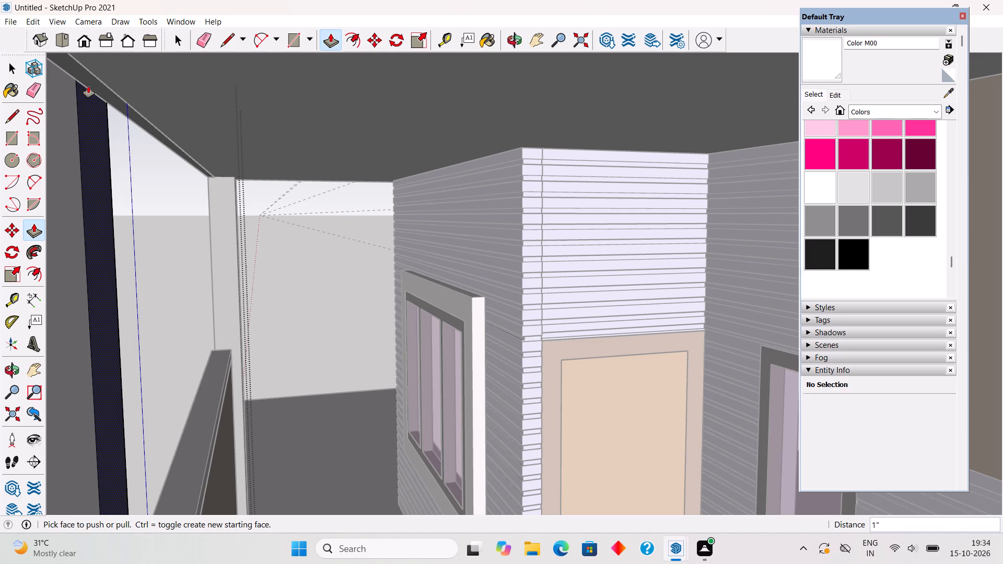
{"action": "key", "text": "space"}
{"action": "left_click", "coordinate": [155, 187]}
Examine the whole house from the front corner, the side and beneath the base slab.
{"action": "scroll", "coordinate": [155, 187], "scroll_direction": "down", "scroll_amount": 6}
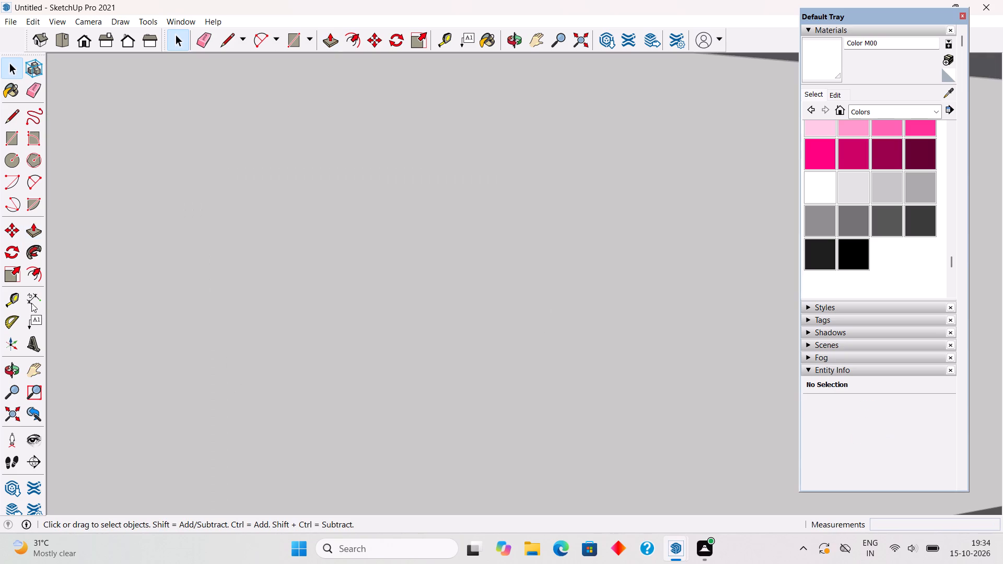
{"action": "left_click", "coordinate": [8, 409]}
{"action": "left_click", "coordinate": [164, 382]}
{"action": "middle_click_drag", "start_coordinate": [269, 472], "coordinate": [440, 498]}
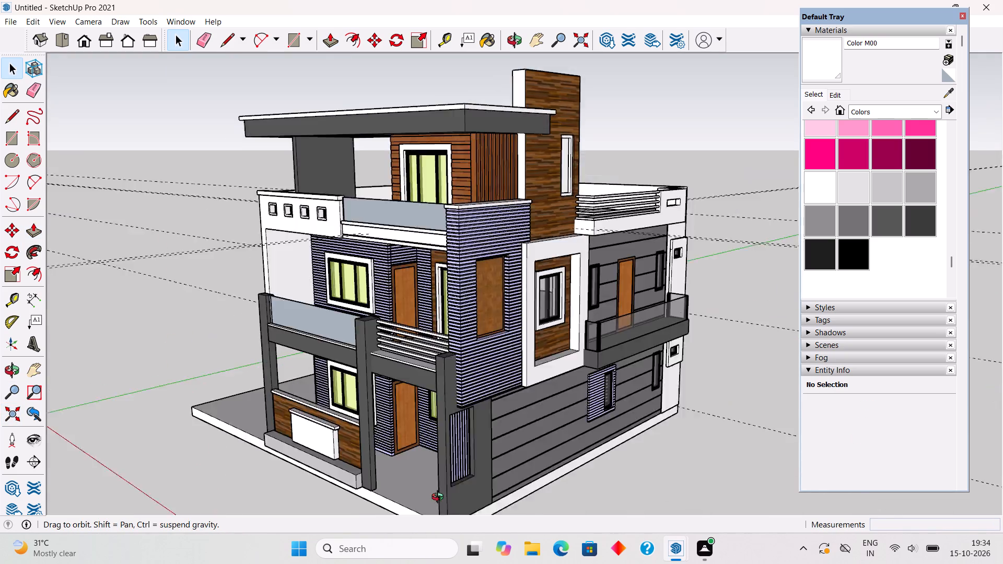
{"action": "middle_click_drag", "start_coordinate": [440, 498], "coordinate": [314, 331]}
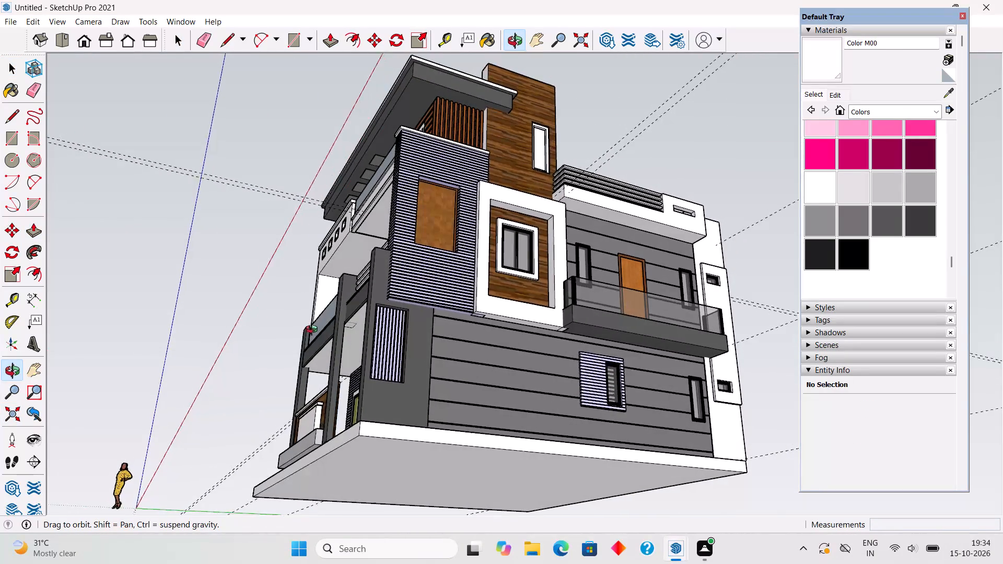
{"action": "middle_click_drag", "start_coordinate": [314, 331], "coordinate": [494, 480]}
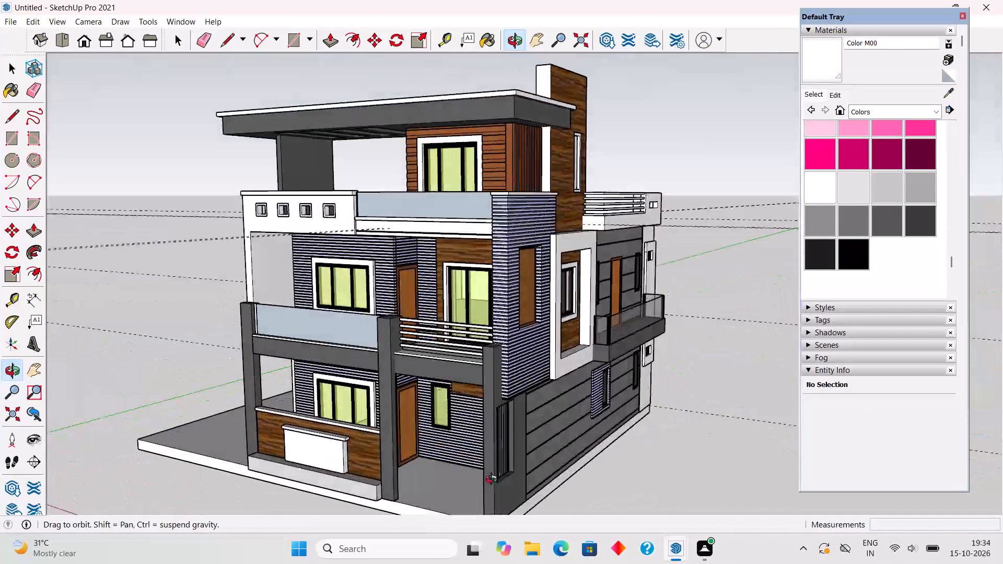
{"action": "middle_click_drag", "start_coordinate": [494, 480], "coordinate": [474, 234]}
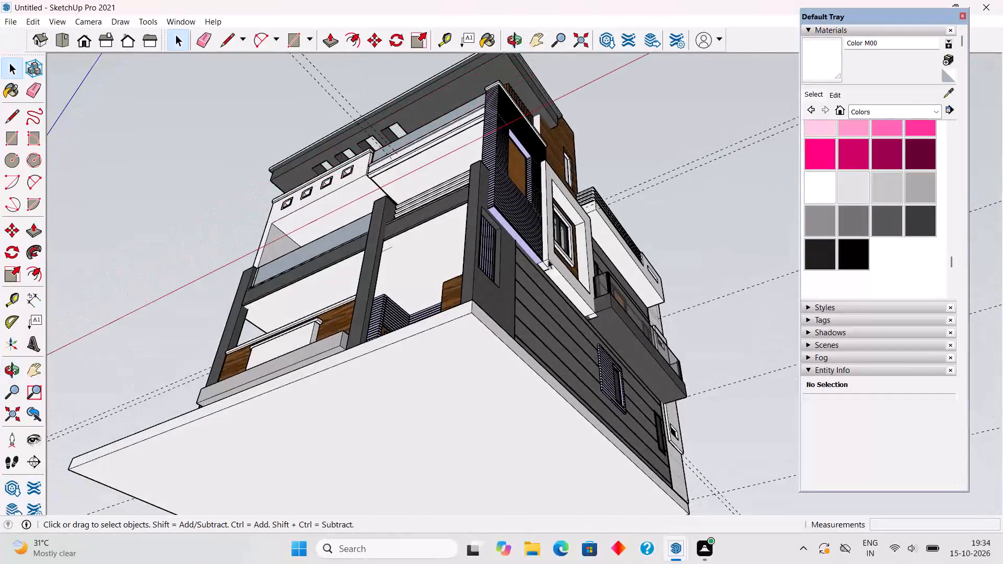
{"action": "scroll", "coordinate": [560, 268], "scroll_direction": "up", "scroll_amount": 8}
{"action": "scroll", "coordinate": [566, 292], "scroll_direction": "down", "scroll_amount": 6}
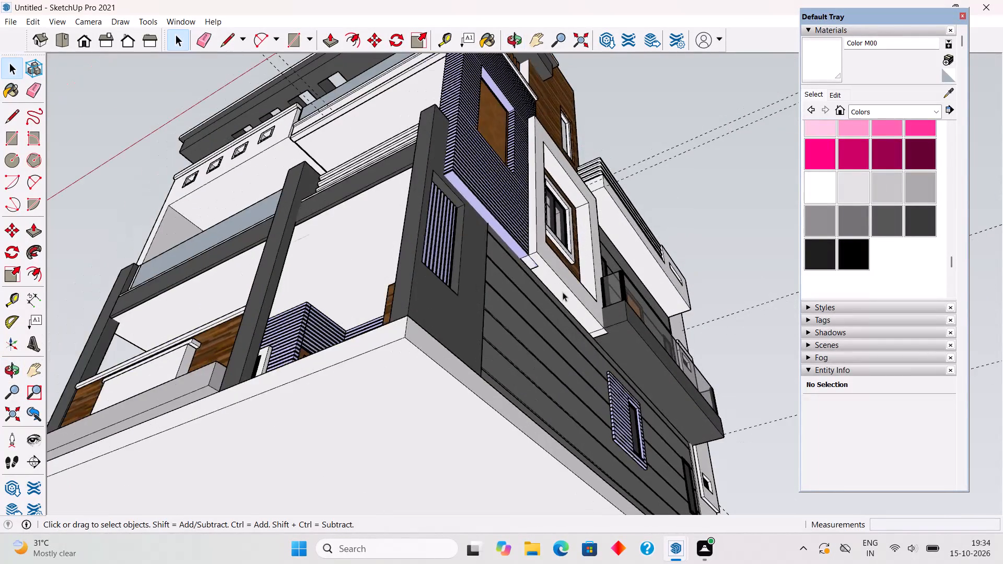
{"action": "scroll", "coordinate": [546, 281], "scroll_direction": "down", "scroll_amount": 12}
{"action": "left_click", "coordinate": [511, 105]}
{"action": "middle_click_drag", "start_coordinate": [505, 178], "coordinate": [533, 313]}
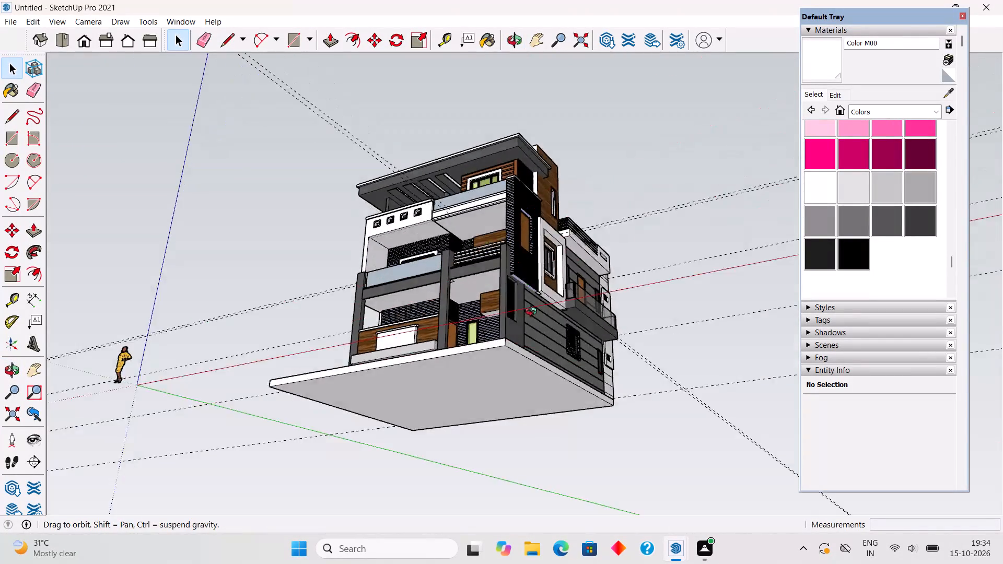
{"action": "middle_click_drag", "start_coordinate": [533, 313], "coordinate": [602, 444]}
Examine the house from the front, the closed side wall and above the roof canopy.
{"action": "scroll", "coordinate": [473, 336], "scroll_direction": "up", "scroll_amount": 4}
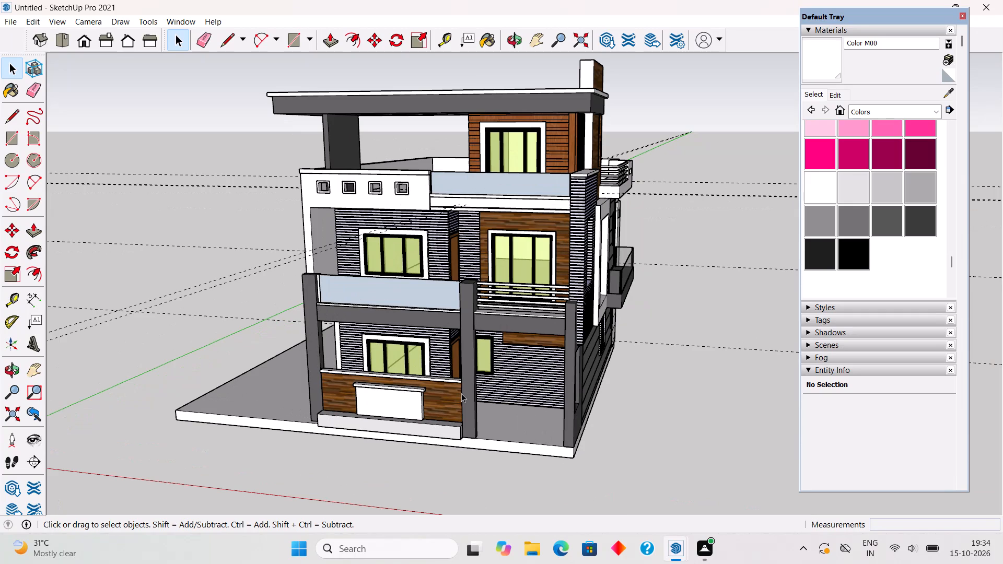
{"action": "scroll", "coordinate": [0, 55], "scroll_direction": "down", "scroll_amount": 4}
{"action": "scroll", "coordinate": [0, 99], "scroll_direction": "down", "scroll_amount": 4}
{"action": "middle_click_drag", "start_coordinate": [247, 147], "coordinate": [604, 248]}
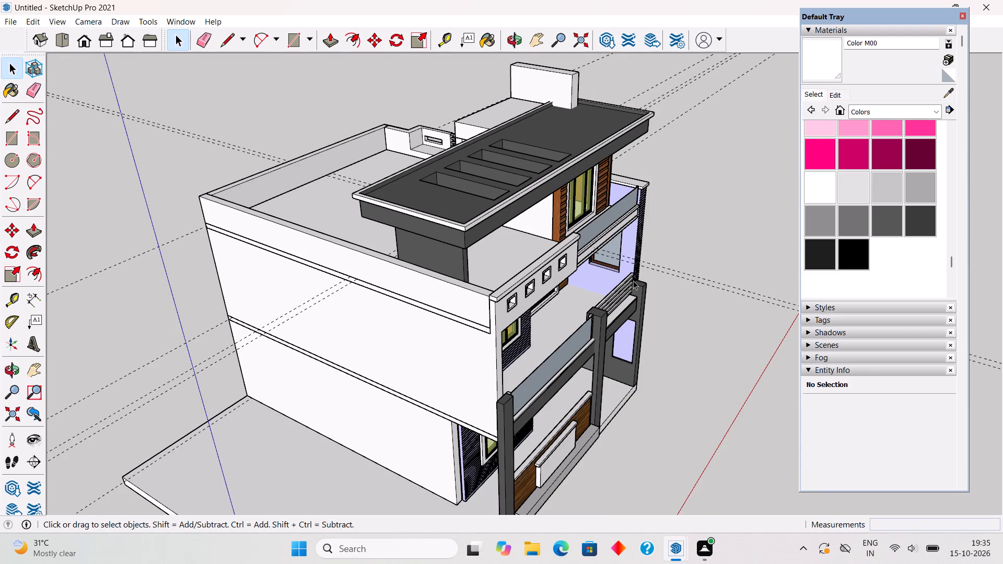
{"action": "scroll", "coordinate": [633, 282], "scroll_direction": "down", "scroll_amount": 5}
{"action": "middle_click_drag", "start_coordinate": [453, 322], "coordinate": [393, 315]}
{"action": "scroll", "coordinate": [386, 315], "scroll_direction": "down", "scroll_amount": 4}
{"action": "middle_click_drag", "start_coordinate": [648, 365], "coordinate": [435, 293]}
{"action": "scroll", "coordinate": [435, 285], "scroll_direction": "up", "scroll_amount": 1}
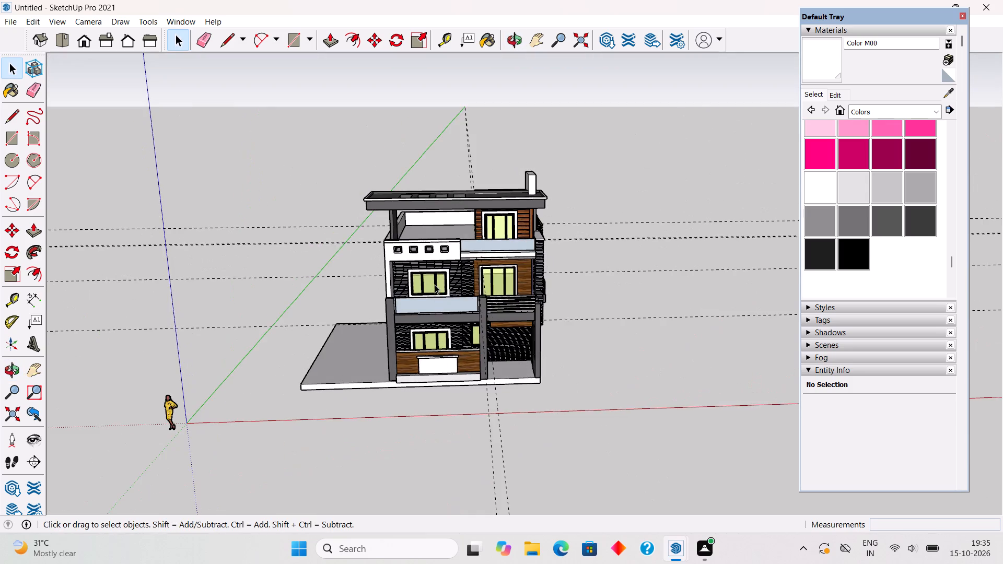
Examine the house exterior from the front, the front corner and the side with the glass-railed balcony.
{"action": "scroll", "coordinate": [435, 284], "scroll_direction": "up", "scroll_amount": 4}
{"action": "middle_click_drag", "start_coordinate": [436, 280], "coordinate": [457, 211]}
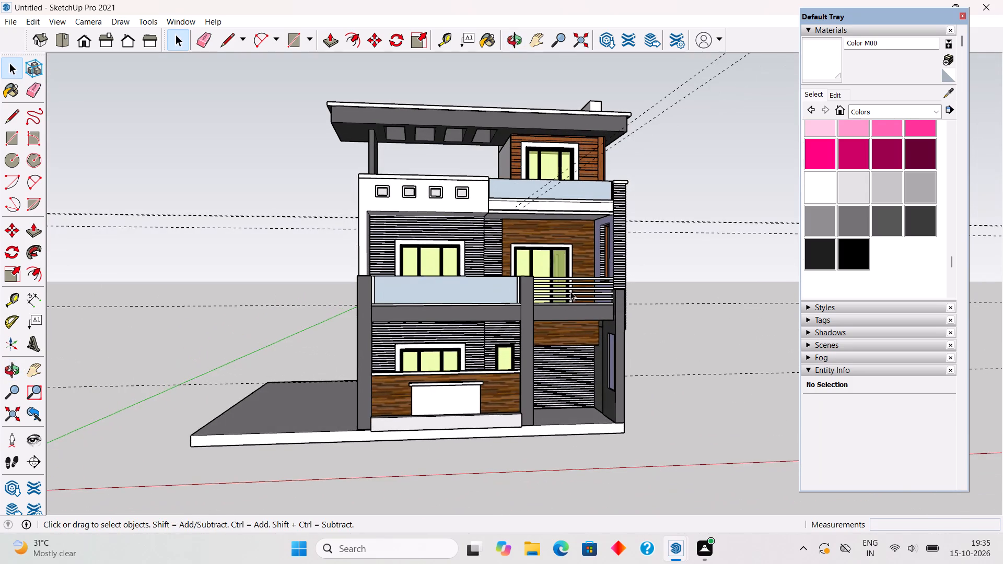
{"action": "middle_click_drag", "start_coordinate": [605, 352], "coordinate": [430, 384]}
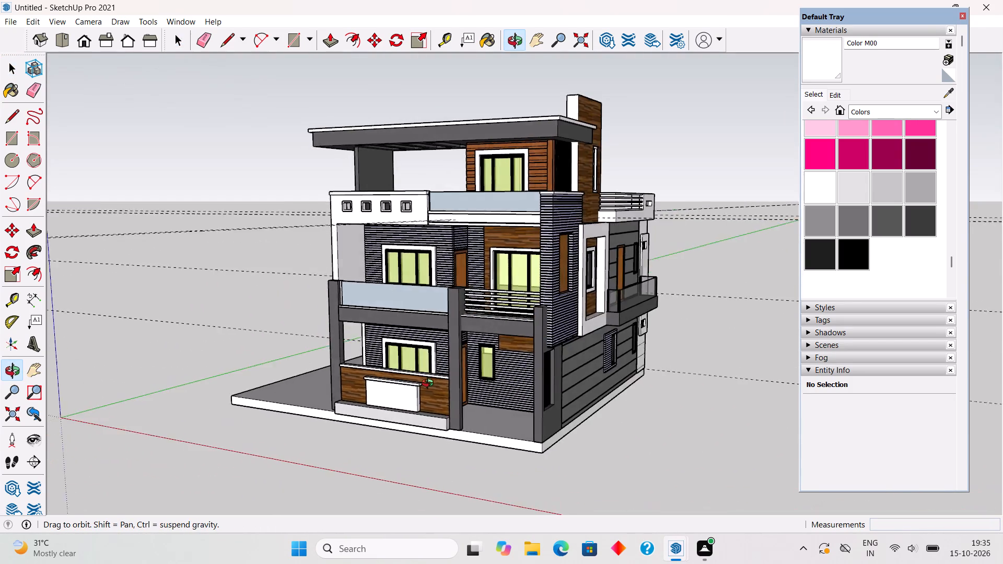
{"action": "middle_click_drag", "start_coordinate": [430, 384], "coordinate": [341, 349]}
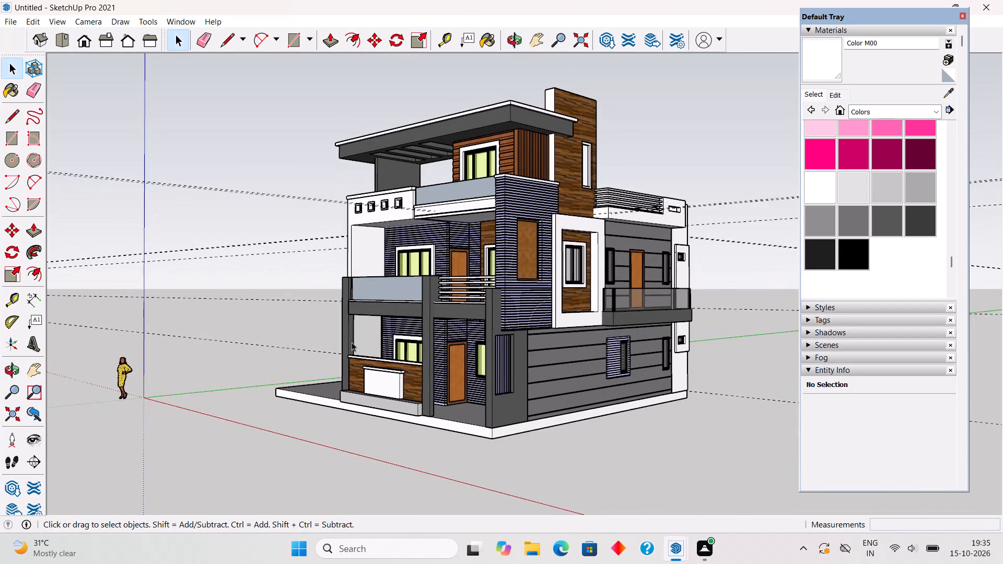
{"action": "scroll", "coordinate": [352, 342], "scroll_direction": "up", "scroll_amount": 1}
{"action": "middle_click_drag", "start_coordinate": [352, 342], "coordinate": [270, 346]}
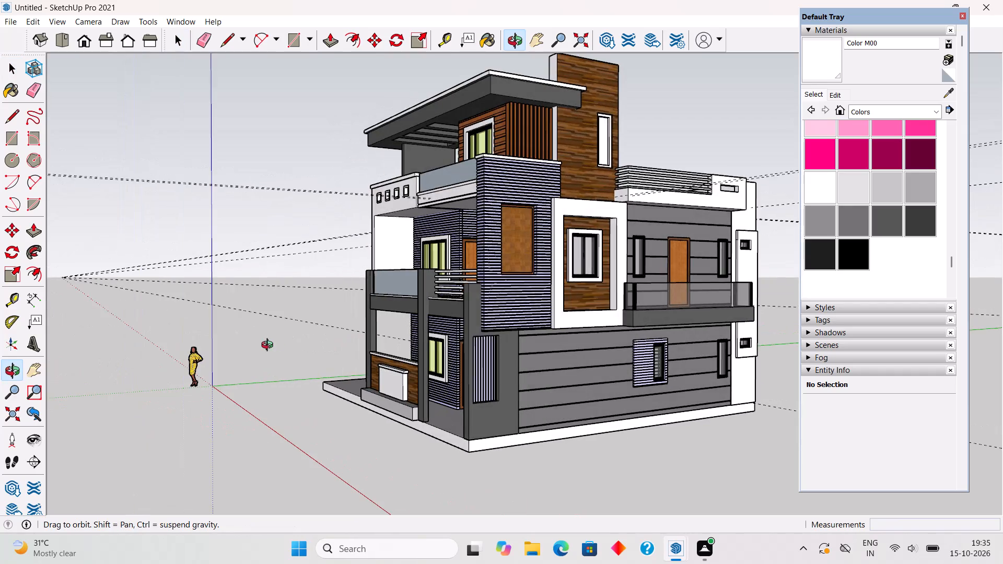
{"action": "middle_click_drag", "start_coordinate": [270, 346], "coordinate": [388, 393]}
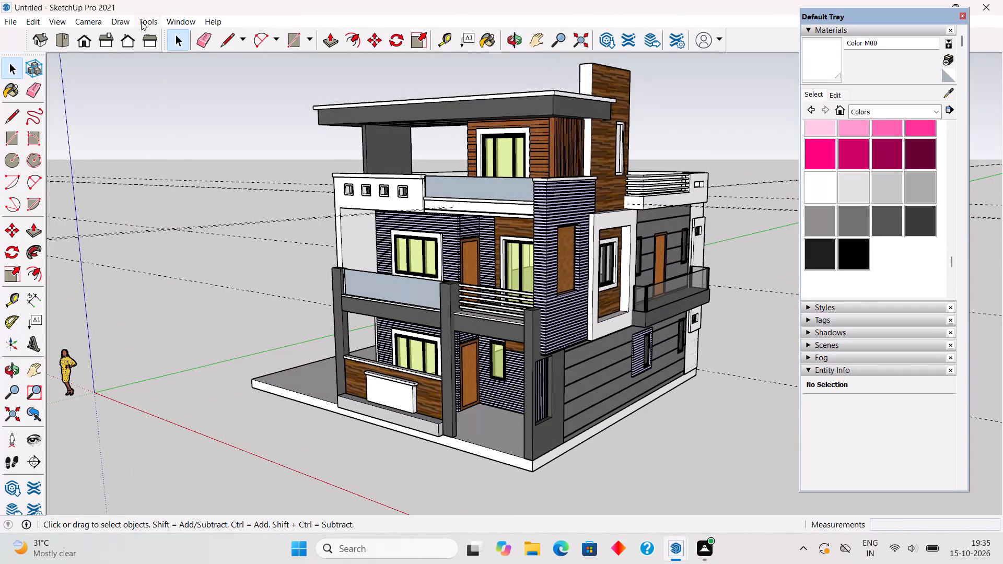
Delete all construction guides from the model.
{"action": "left_click", "coordinate": [36, 22]}
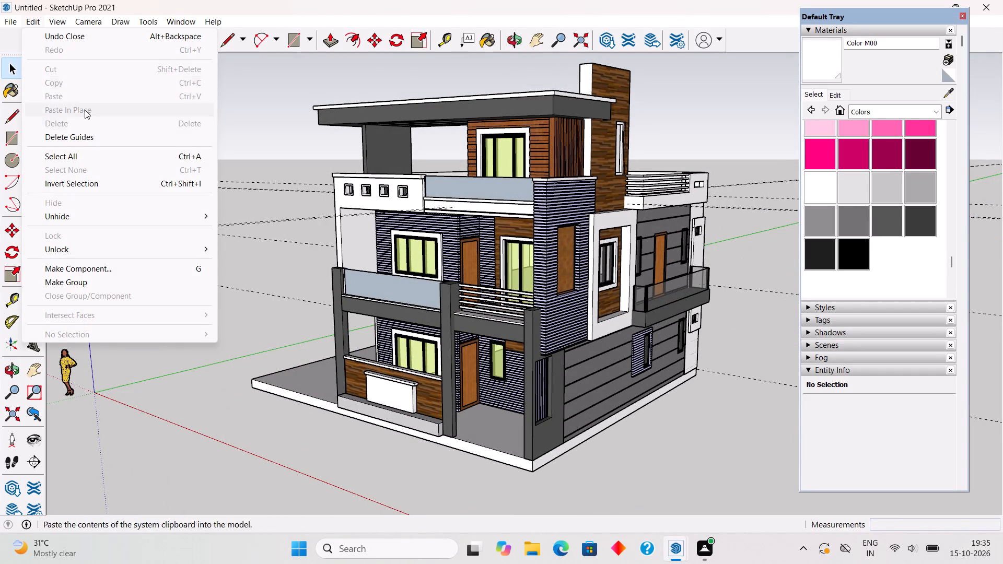
{"action": "left_click", "coordinate": [95, 136]}
{"action": "left_click", "coordinate": [202, 243]}
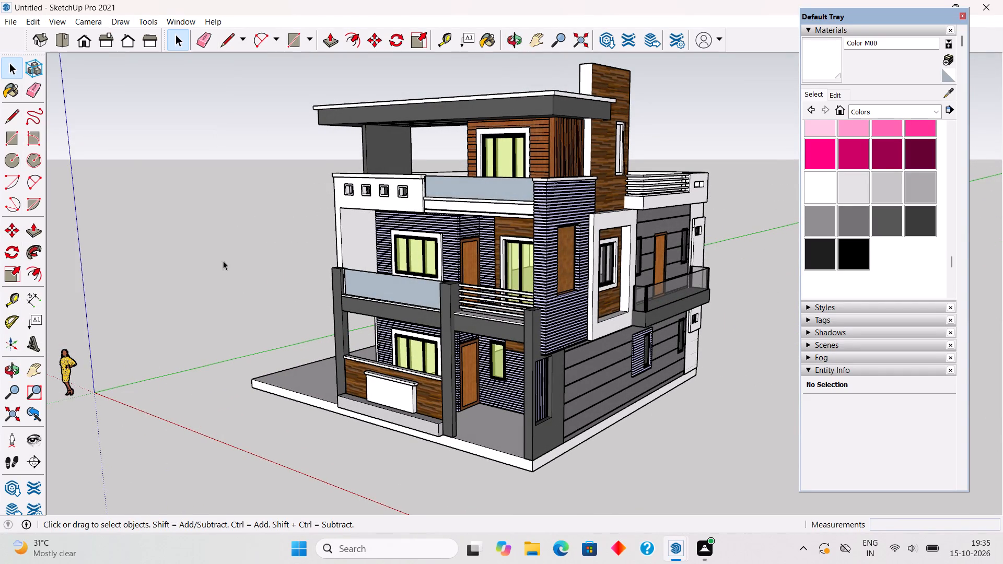
Isolate the white panel on the ground-floor porch's wood-clad wall by inverting its selection and hiding everything else.
{"action": "middle_click_drag", "start_coordinate": [254, 273], "coordinate": [419, 275]}
{"action": "scroll", "coordinate": [556, 453], "scroll_direction": "up", "scroll_amount": 4}
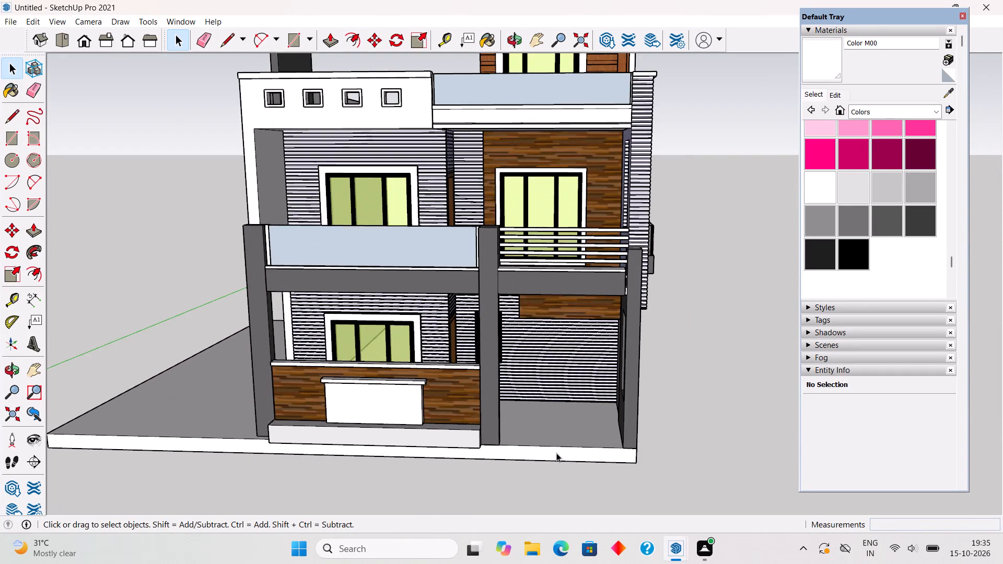
{"action": "scroll", "coordinate": [557, 453], "scroll_direction": "up", "scroll_amount": 4}
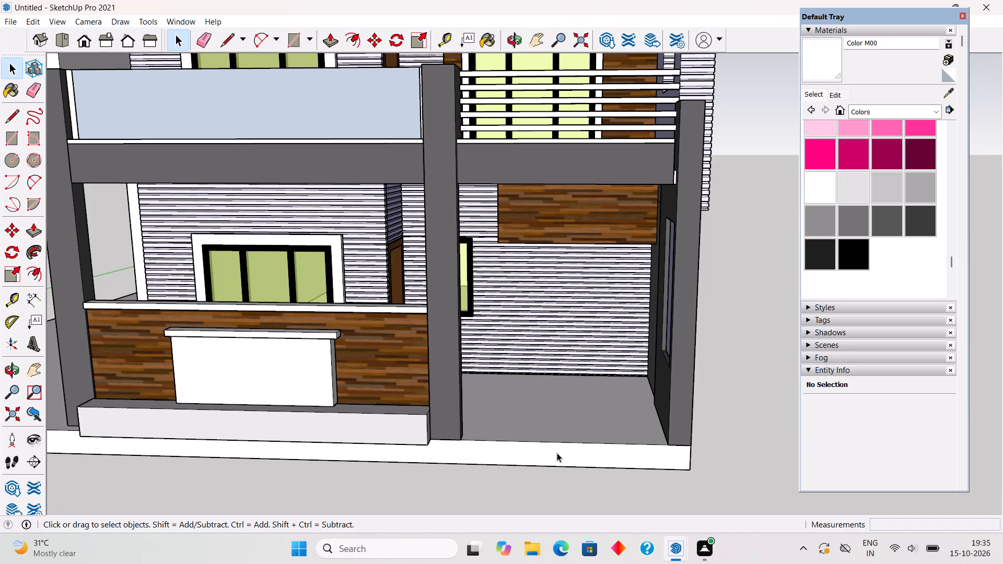
{"action": "double_click", "coordinate": [295, 394]}
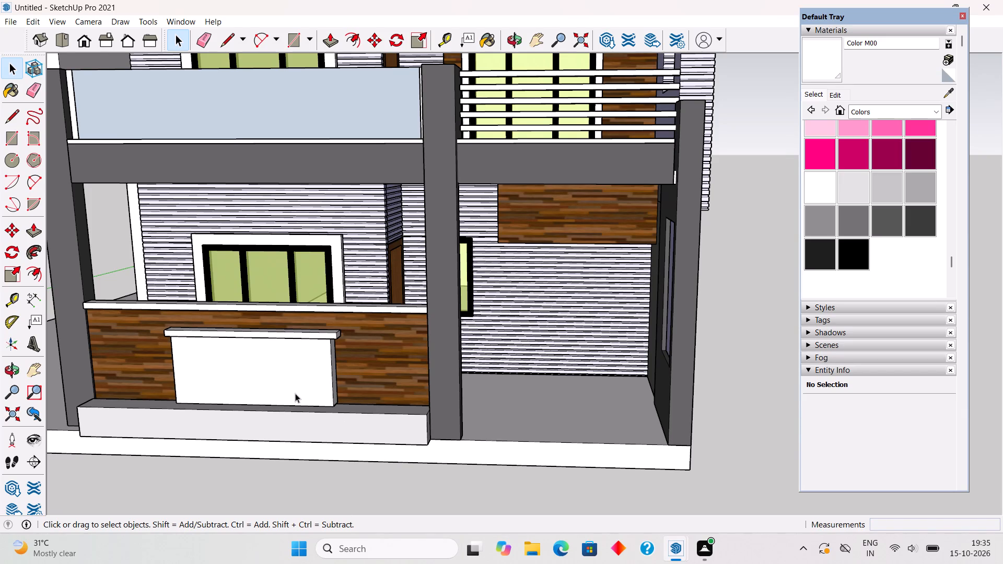
{"action": "left_click", "coordinate": [298, 381]}
{"action": "middle_click_drag", "start_coordinate": [298, 380], "coordinate": [407, 334]}
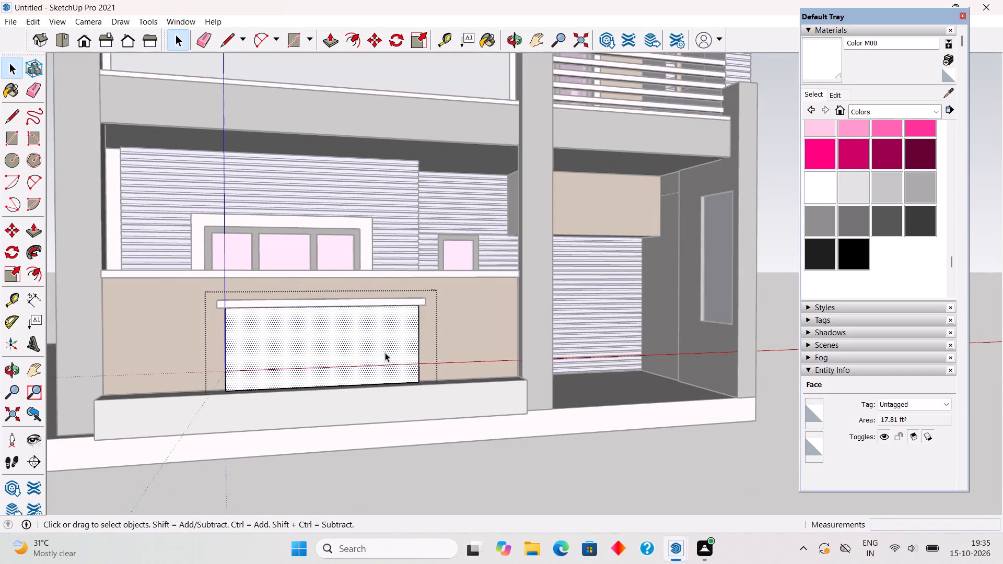
{"action": "left_click", "coordinate": [494, 486]}
{"action": "left_click", "coordinate": [375, 360]}
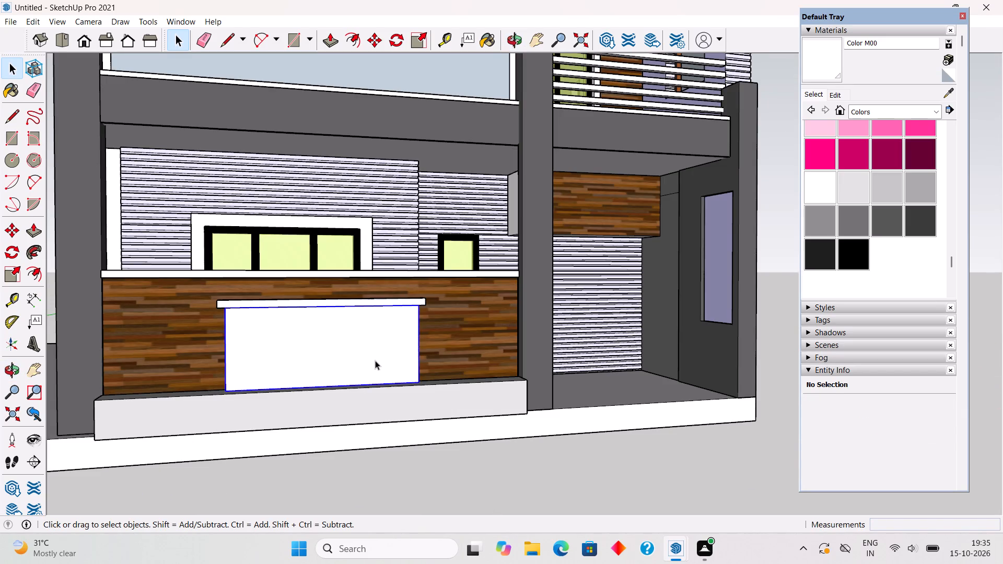
{"action": "right_click", "coordinate": [375, 360]}
{"action": "left_click", "coordinate": [431, 197]}
{"action": "right_click", "coordinate": [431, 197]}
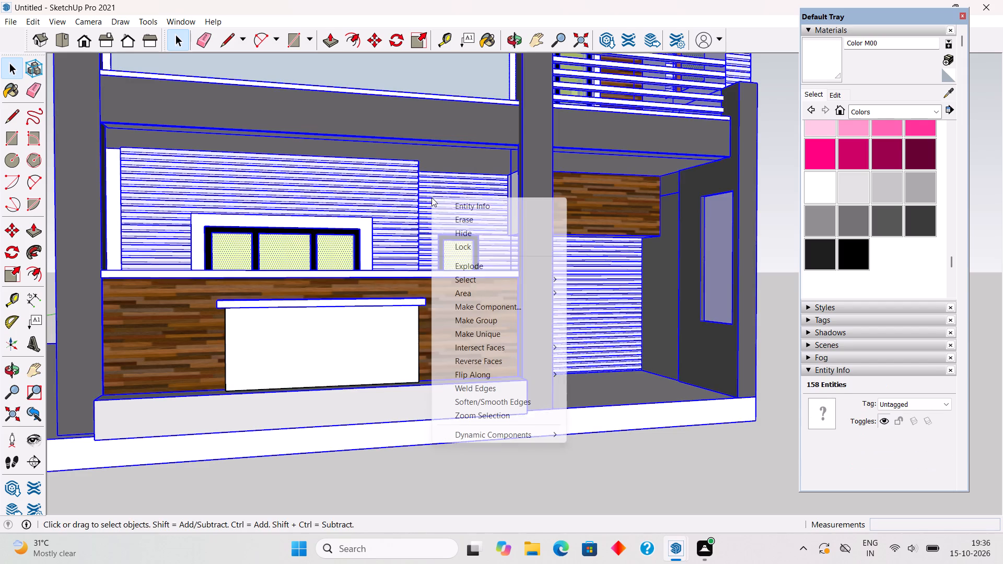
{"action": "left_click", "coordinate": [478, 236]}
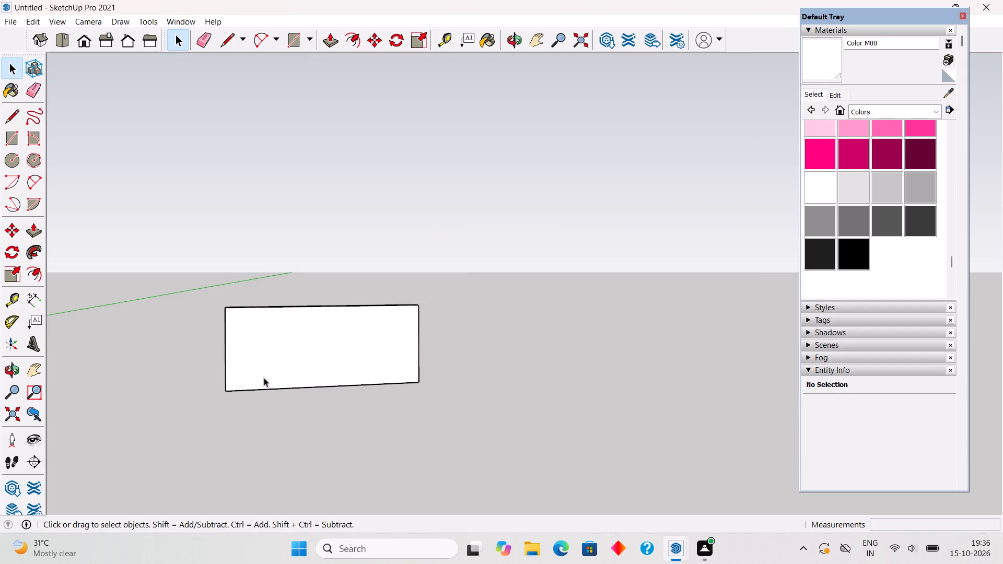
Place a vertical guide 2" in from the panel's left edge and a second guide 1" beyond it.
{"action": "middle_click_drag", "start_coordinate": [247, 380], "coordinate": [235, 381]}
{"action": "scroll", "coordinate": [236, 377], "scroll_direction": "up", "scroll_amount": 9}
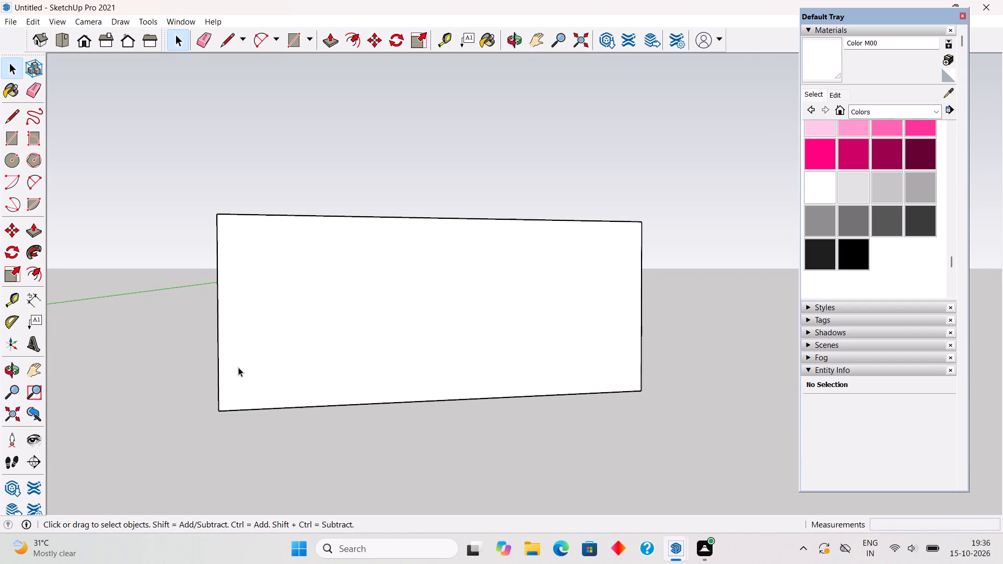
{"action": "key", "text": "t"}
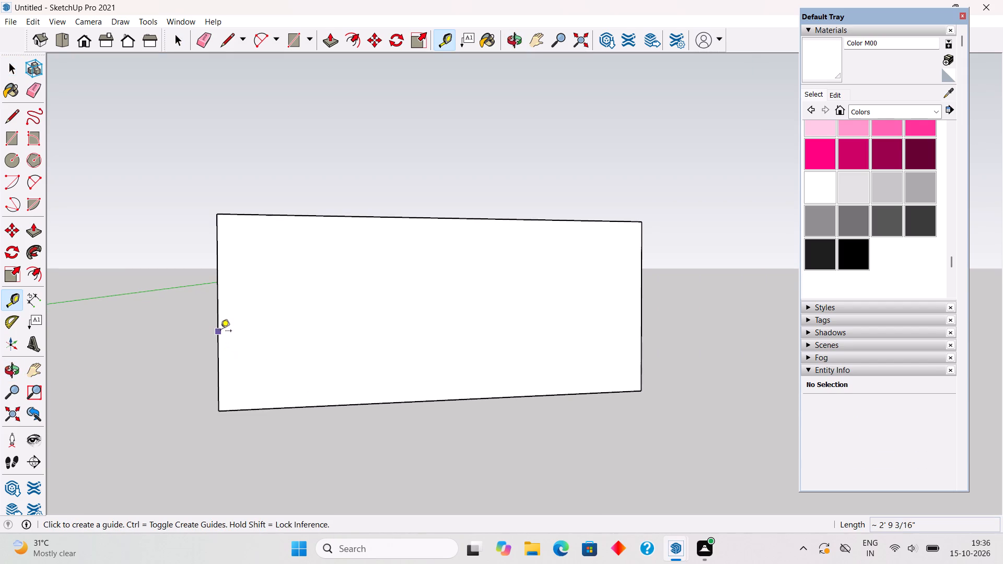
{"action": "left_click", "coordinate": [220, 332]}
{"action": "type", "text": "2\""}
{"action": "key", "text": "Return"}
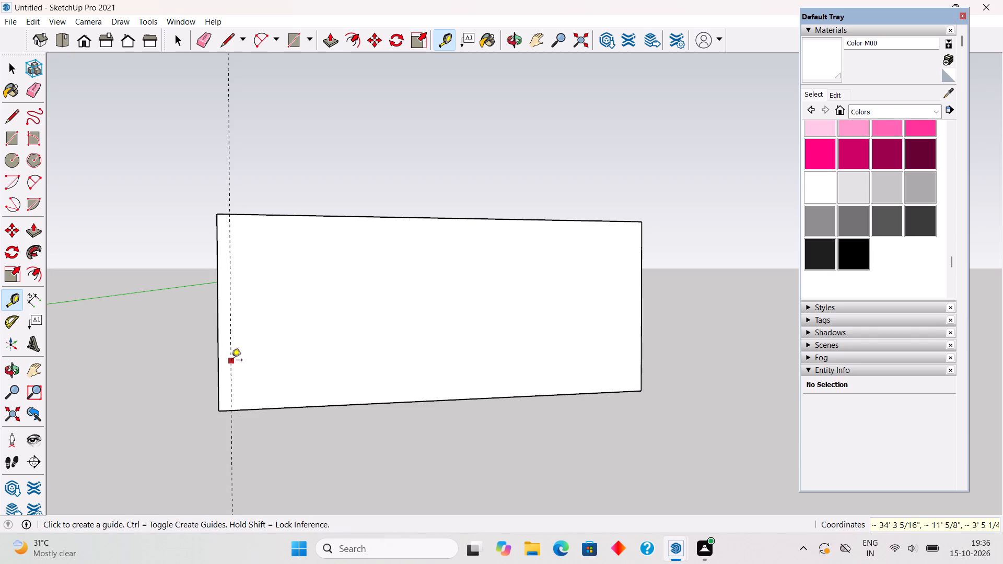
{"action": "left_click", "coordinate": [231, 361]}
{"action": "type", "text": "1\""}
{"action": "key", "text": "Return"}
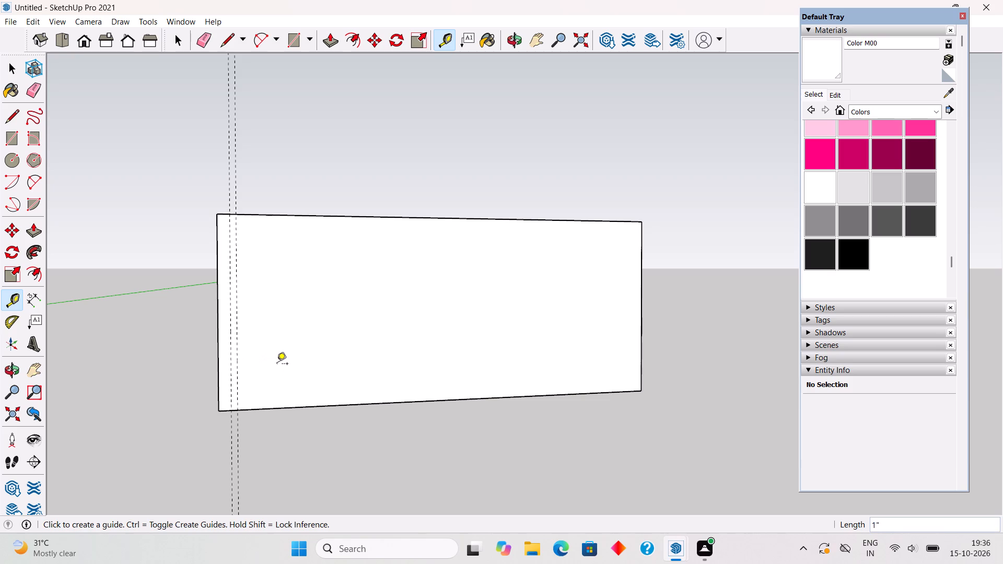
Copy the pair of vertical guides 3" along the panel and repeat the copy 20 times (x20).
{"action": "key", "text": "space"}
{"action": "left_click", "coordinate": [238, 356]}
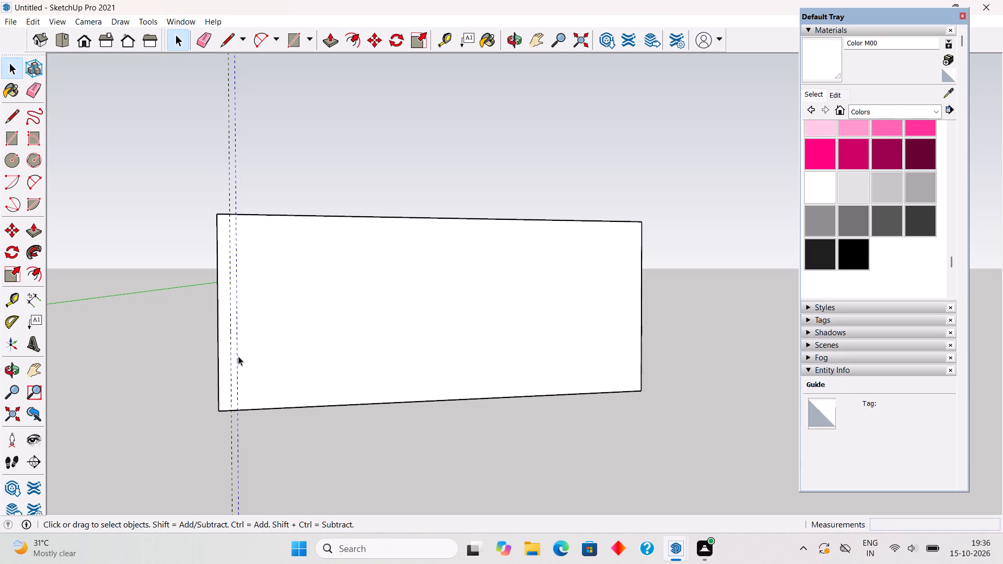
{"action": "left_click", "coordinate": [229, 366], "text": "ctrl"}
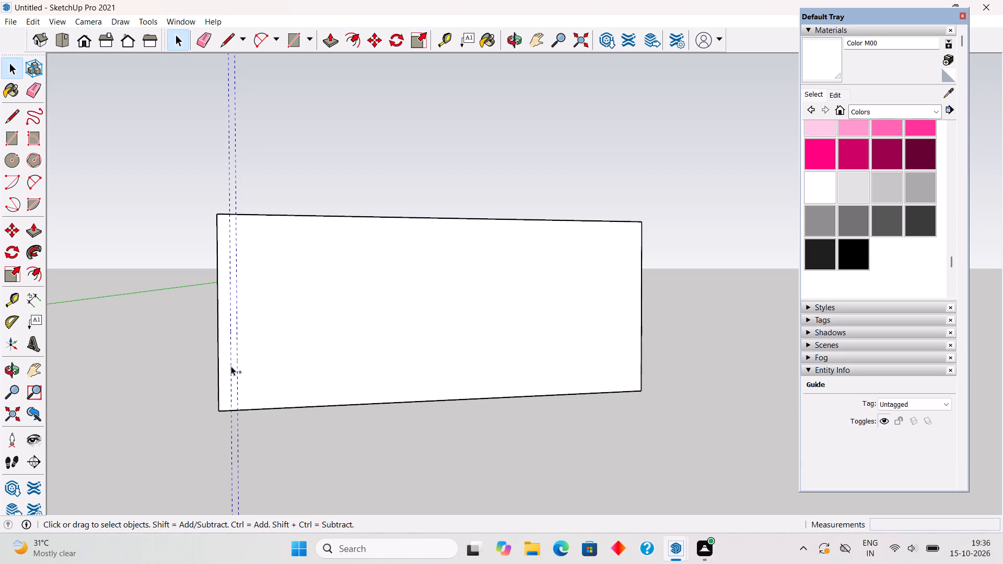
{"action": "key", "text": "m"}
{"action": "left_click", "coordinate": [231, 366]}
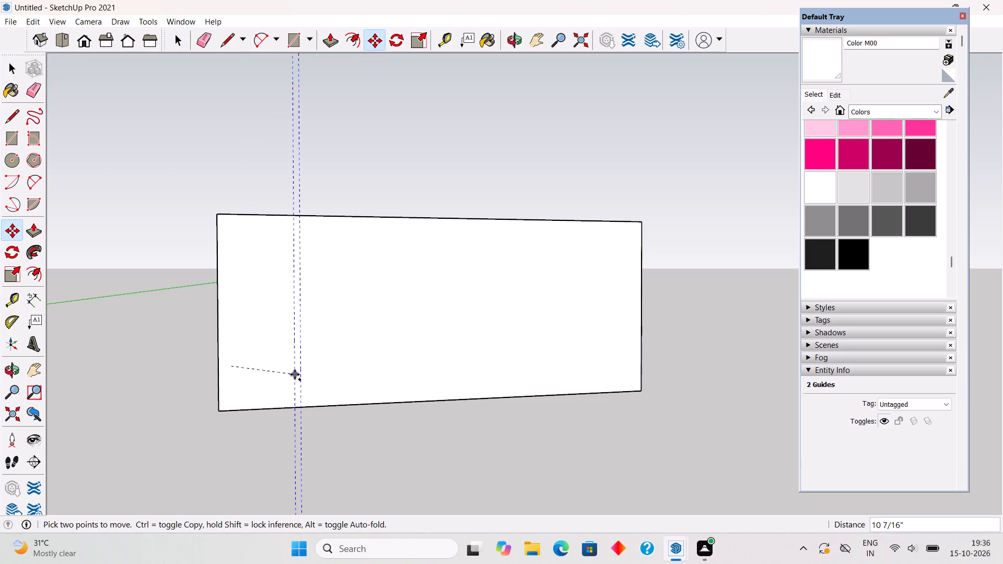
{"action": "type", "text": "3\""}
{"action": "key", "text": "Return"}
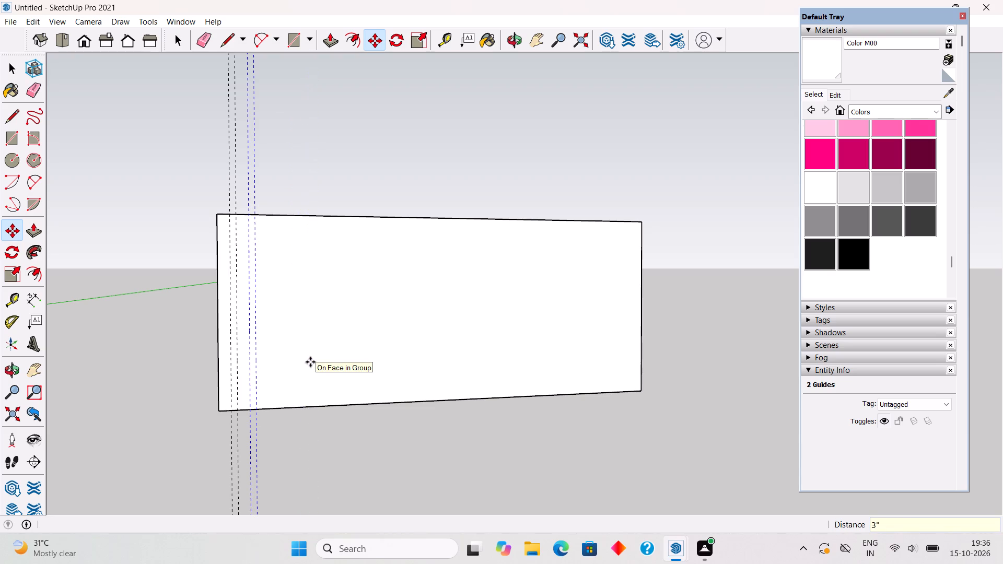
{"action": "key", "text": "x"}
{"action": "type", "text": "20"}
{"action": "key", "text": "Return"}
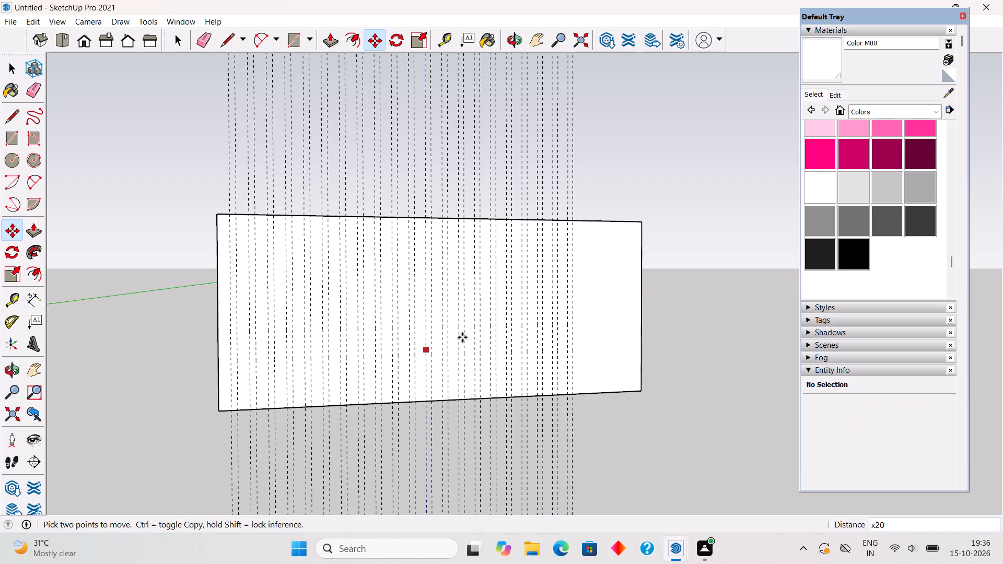
Copy the last pair of guides 3" towards the panel's far edge and repeat the copy 10 times (x10).
{"action": "key", "text": "space"}
{"action": "scroll", "coordinate": [697, 237], "scroll_direction": "up", "scroll_amount": 5}
{"action": "scroll", "coordinate": [697, 237], "scroll_direction": "down", "scroll_amount": 4}
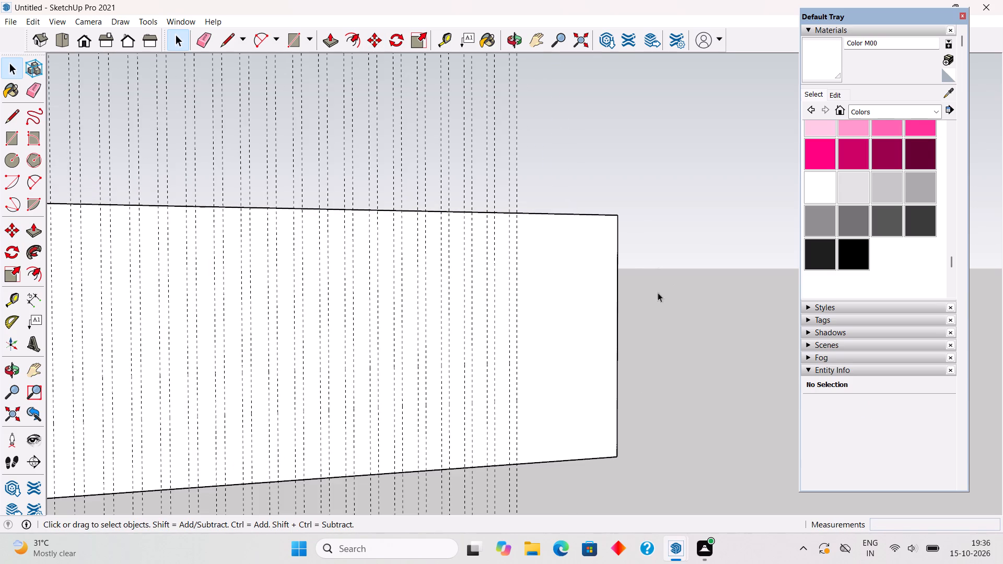
{"action": "left_click", "coordinate": [517, 357]}
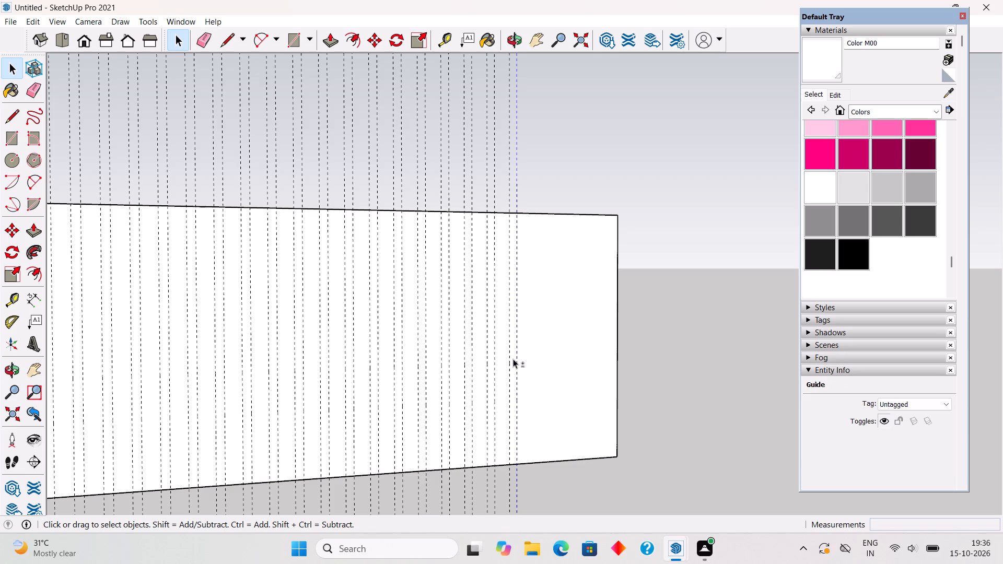
{"action": "left_click", "coordinate": [509, 369], "text": "shift"}
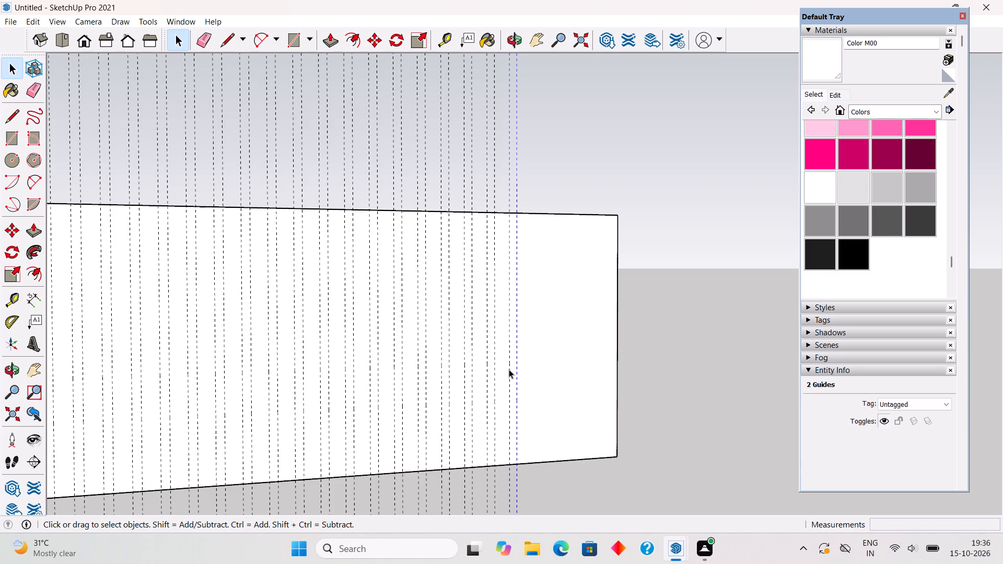
{"action": "key", "text": "m"}
{"action": "left_click", "coordinate": [509, 369]}
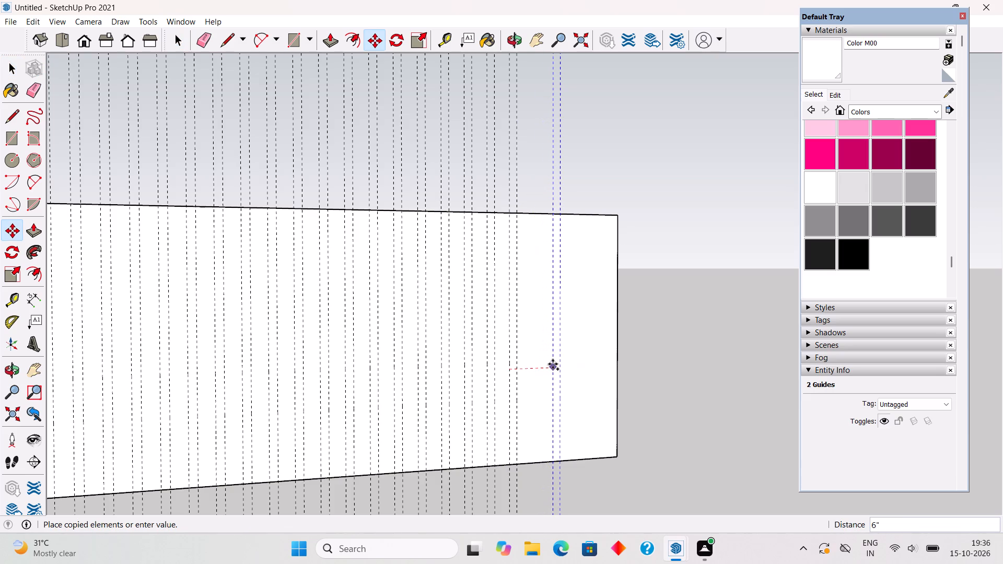
{"action": "type", "text": "3\""}
{"action": "key", "text": "Return"}
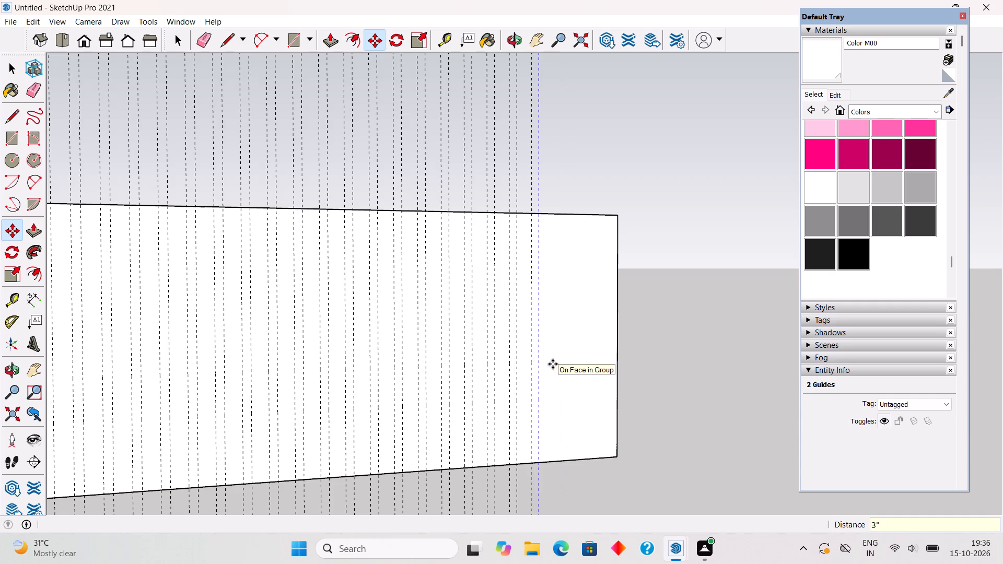
{"action": "key", "text": "x"}
{"action": "key", "text": "1"}
{"action": "key", "text": "0"}
{"action": "key", "text": "Return"}
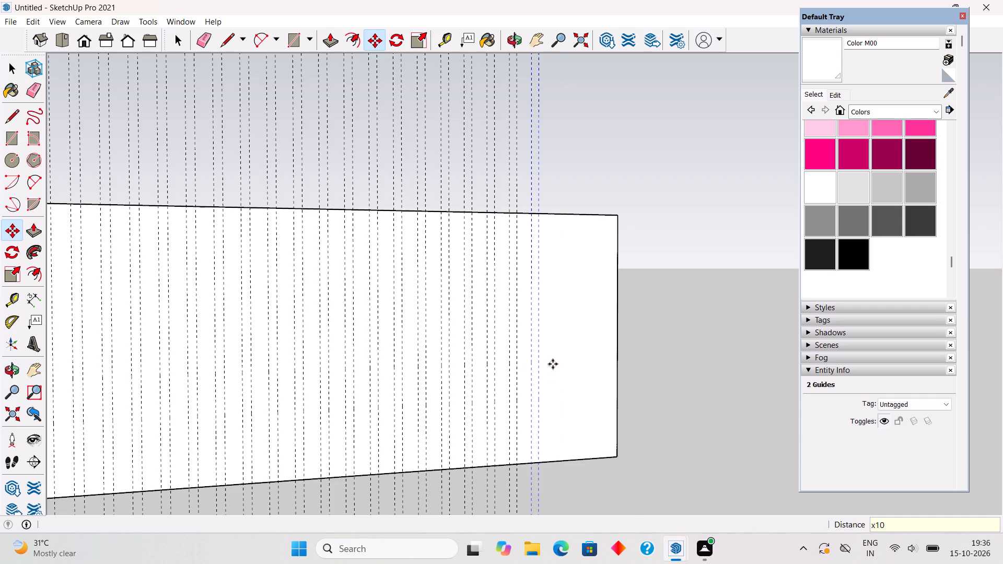
{"action": "key", "text": "space"}
{"action": "scroll", "coordinate": [599, 300], "scroll_direction": "down", "scroll_amount": 7}
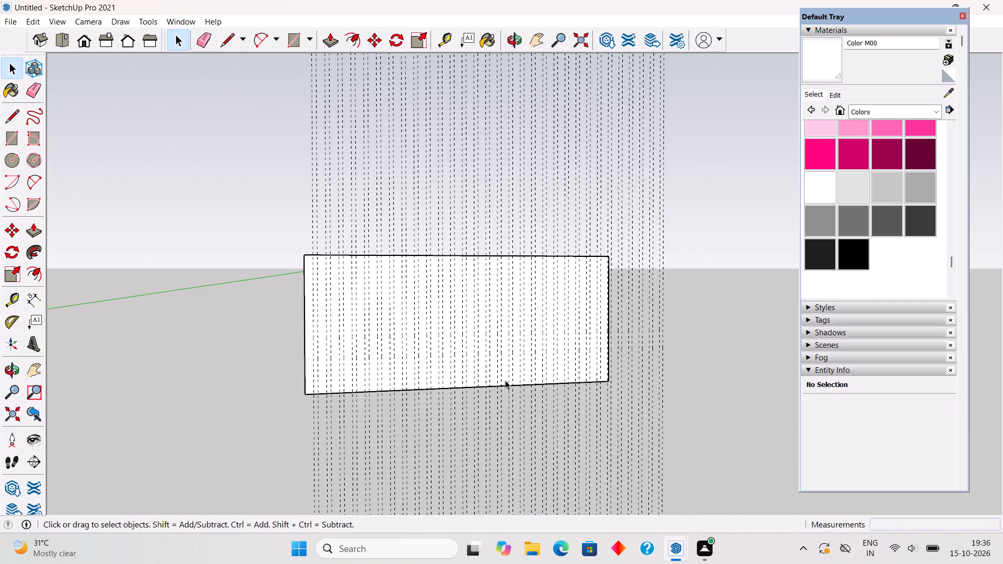
Open the white panel's group and draw 1" wide, full-height rectangles (about 2' 9" tall) between the first six guide pairs from its left edge.
{"action": "scroll", "coordinate": [300, 373], "scroll_direction": "up", "scroll_amount": 5}
{"action": "scroll", "coordinate": [313, 355], "scroll_direction": "down", "scroll_amount": 4}
{"action": "triple_click", "coordinate": [324, 339]}
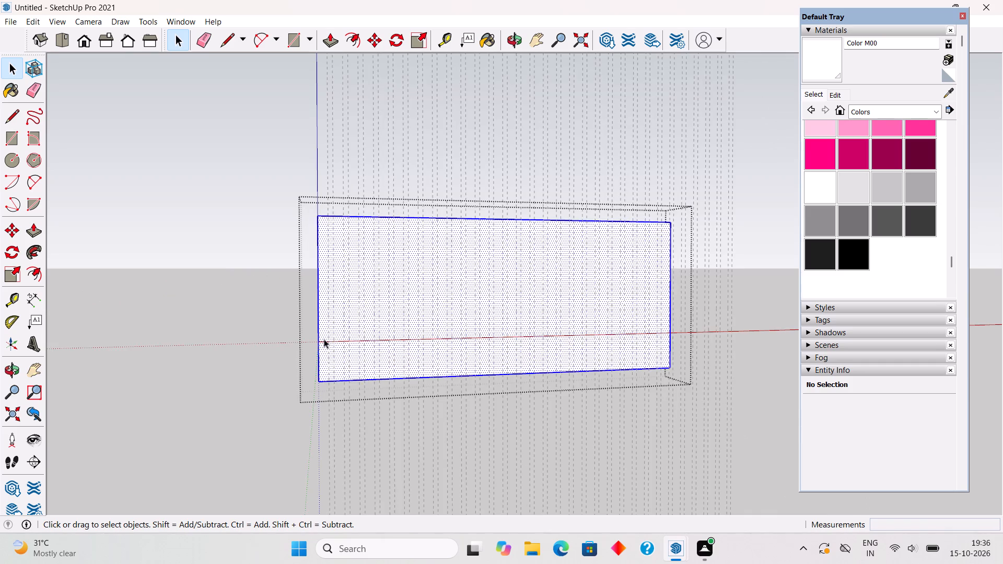
{"action": "scroll", "coordinate": [345, 256], "scroll_direction": "up", "scroll_amount": 4}
{"action": "key", "text": "r"}
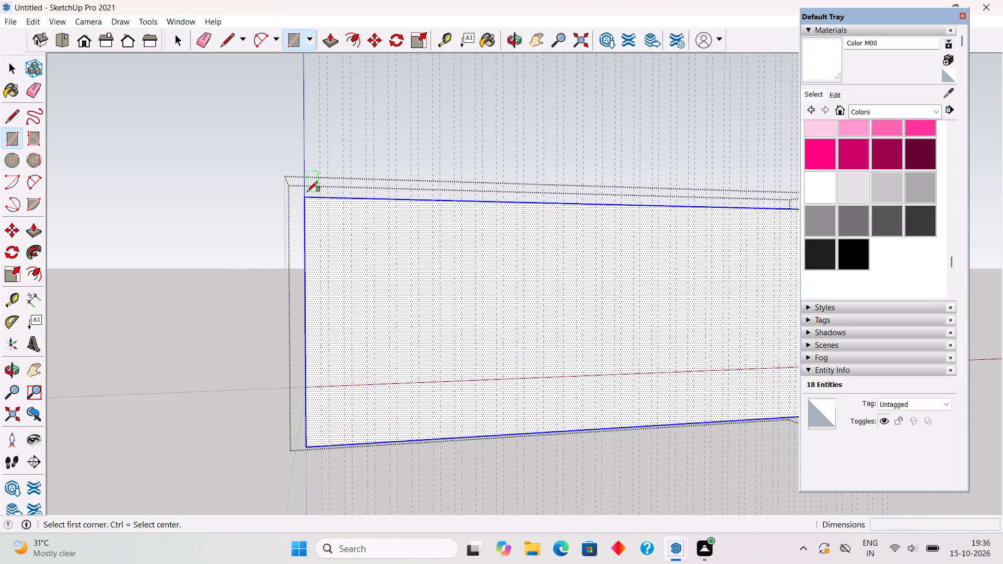
{"action": "scroll", "coordinate": [307, 192], "scroll_direction": "up", "scroll_amount": 1}
{"action": "left_click", "coordinate": [321, 201]}
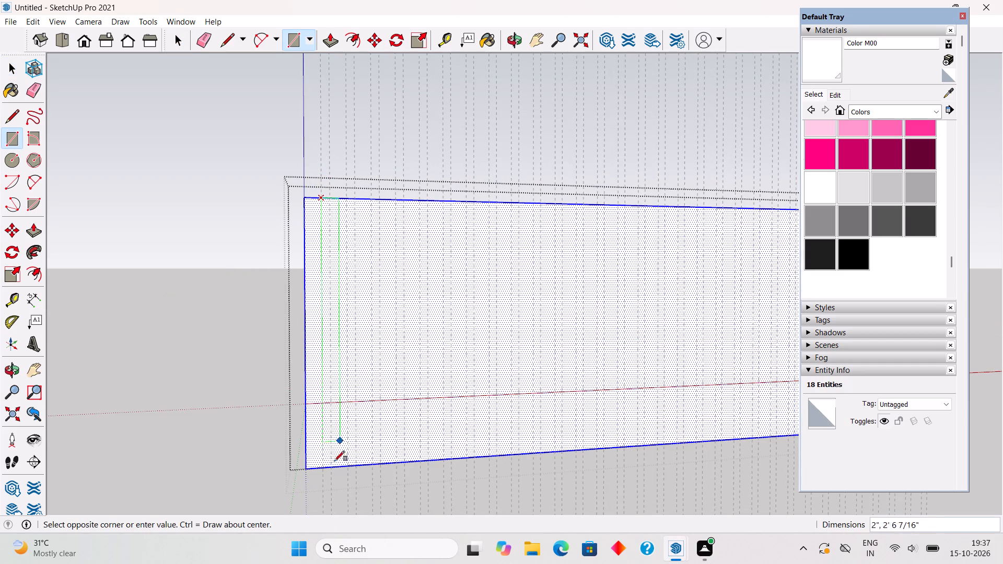
{"action": "left_click", "coordinate": [330, 465]}
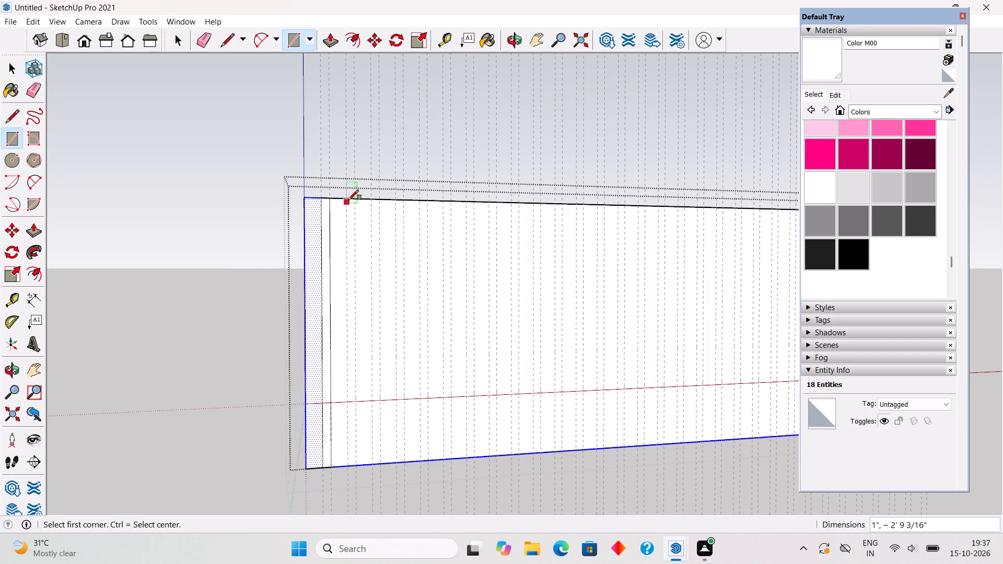
{"action": "left_click", "coordinate": [348, 199]}
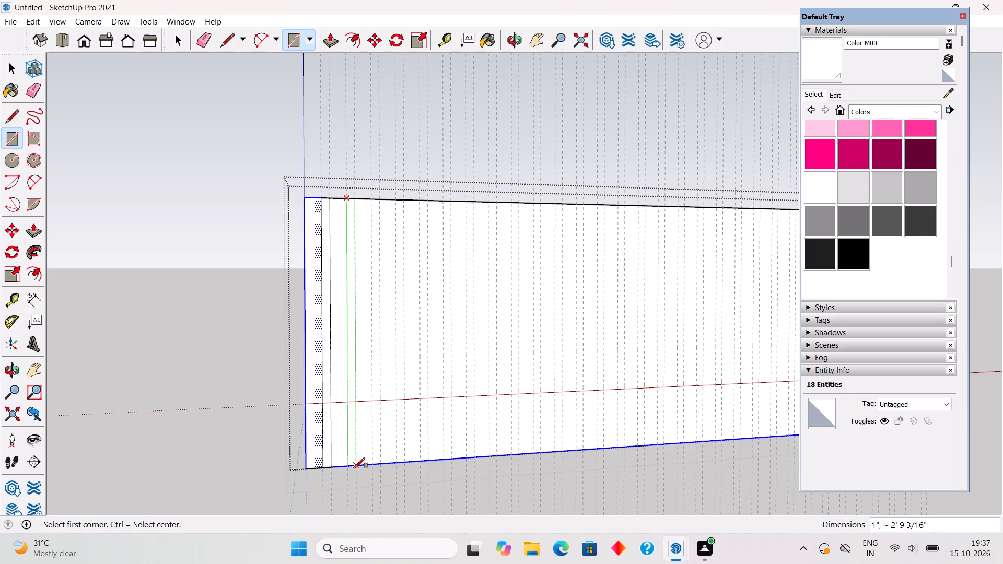
{"action": "left_click", "coordinate": [355, 468]}
{"action": "left_click", "coordinate": [372, 201]}
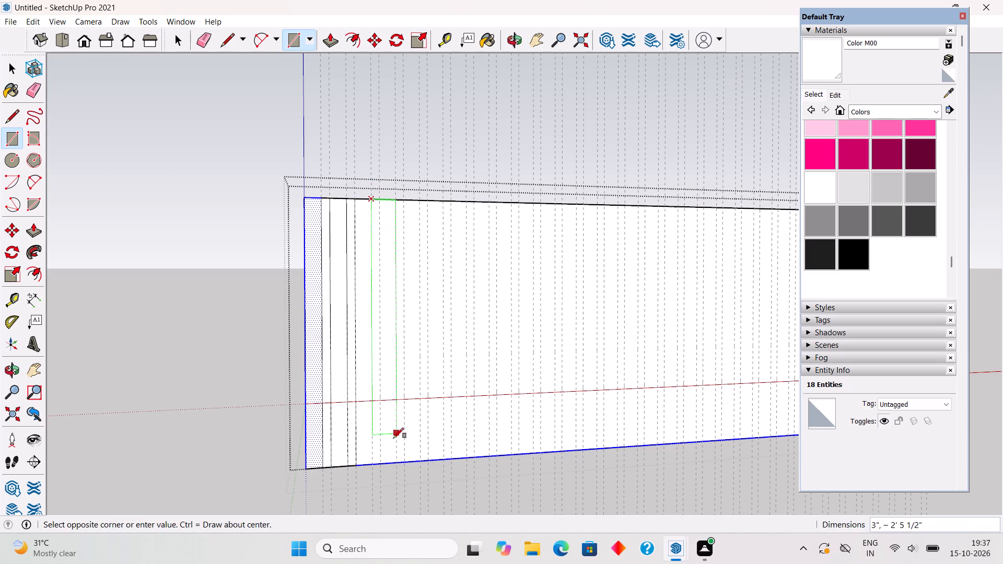
{"action": "left_click", "coordinate": [383, 463]}
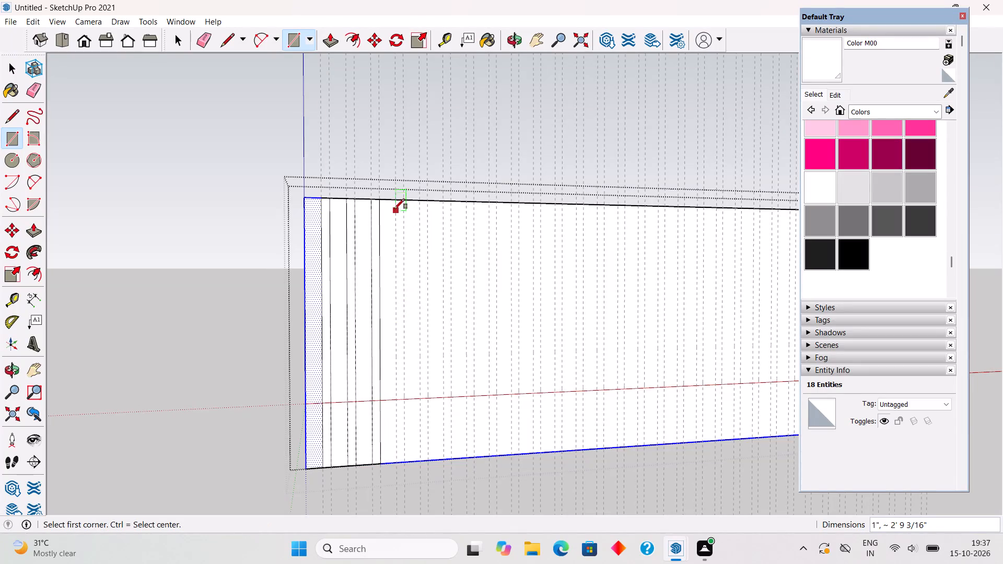
{"action": "left_click", "coordinate": [395, 201]}
{"action": "left_click", "coordinate": [404, 462]}
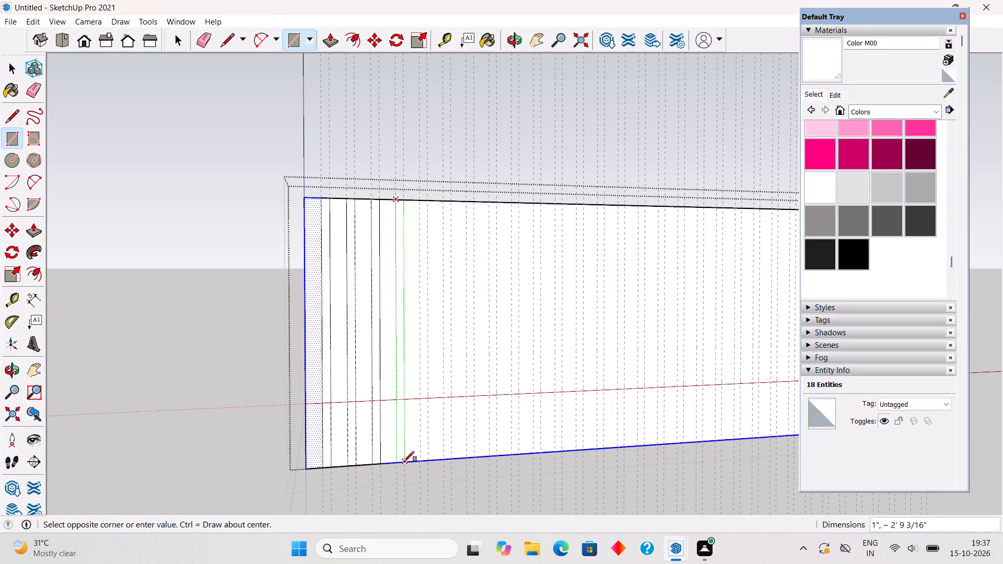
{"action": "left_click", "coordinate": [421, 201]}
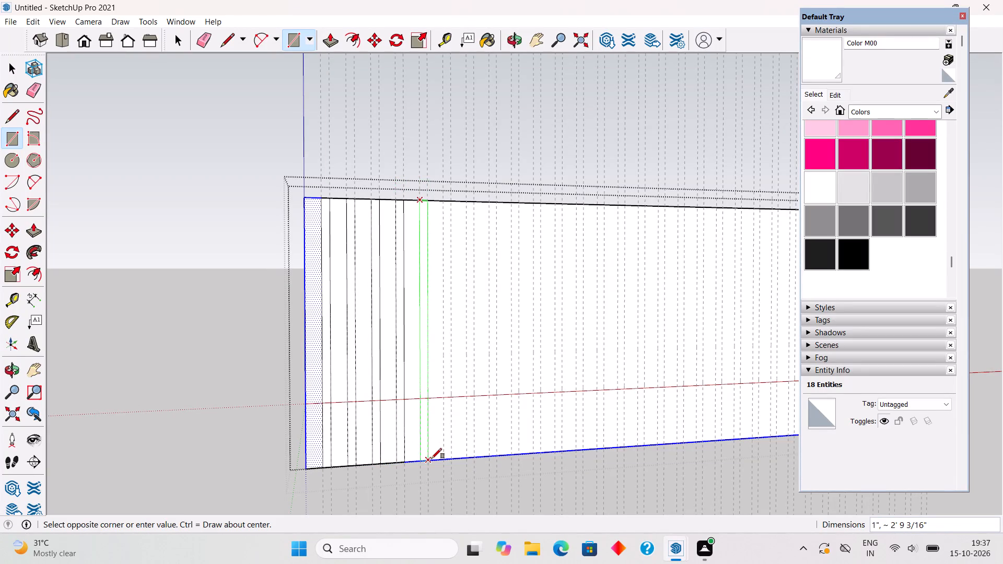
{"action": "left_click", "coordinate": [427, 459]}
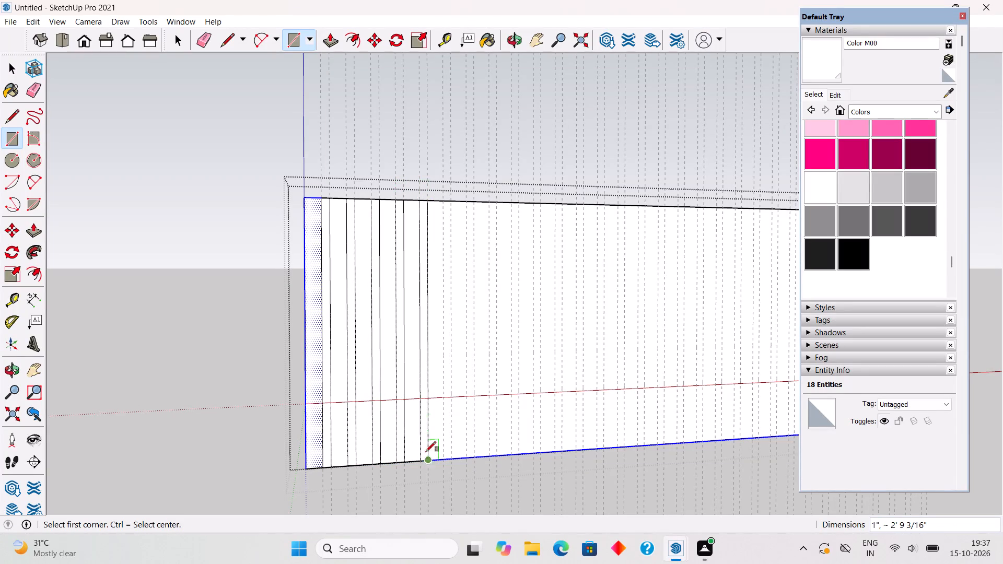
{"action": "left_click_drag", "start_coordinate": [445, 202], "coordinate": [445, 207]}
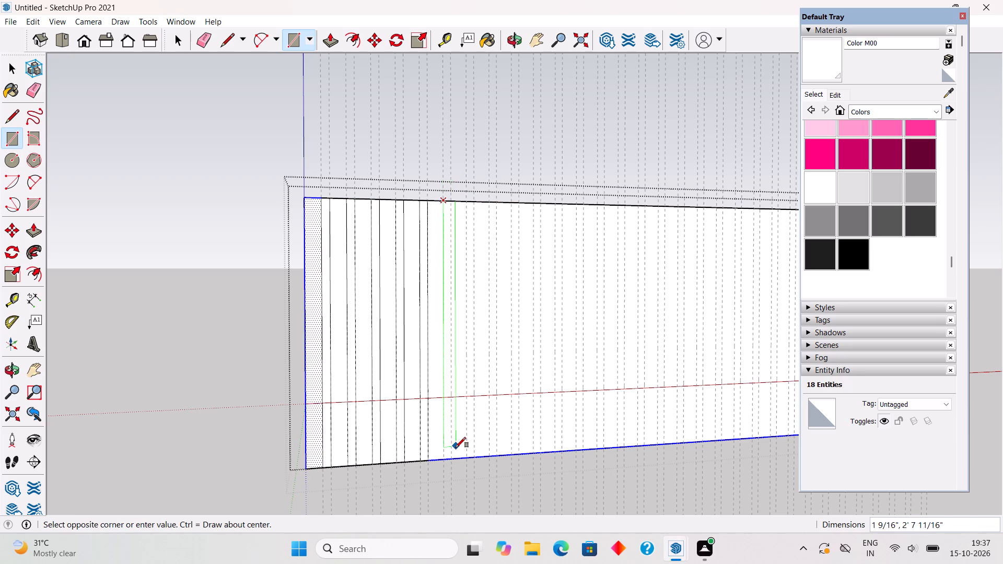
{"action": "left_click", "coordinate": [454, 459]}
Draw 1" wide, full-height rectangles on the panel between the next six guide pairs, continuing towards its far edge.
{"action": "scroll", "coordinate": [365, 410], "scroll_direction": "down", "scroll_amount": 6}
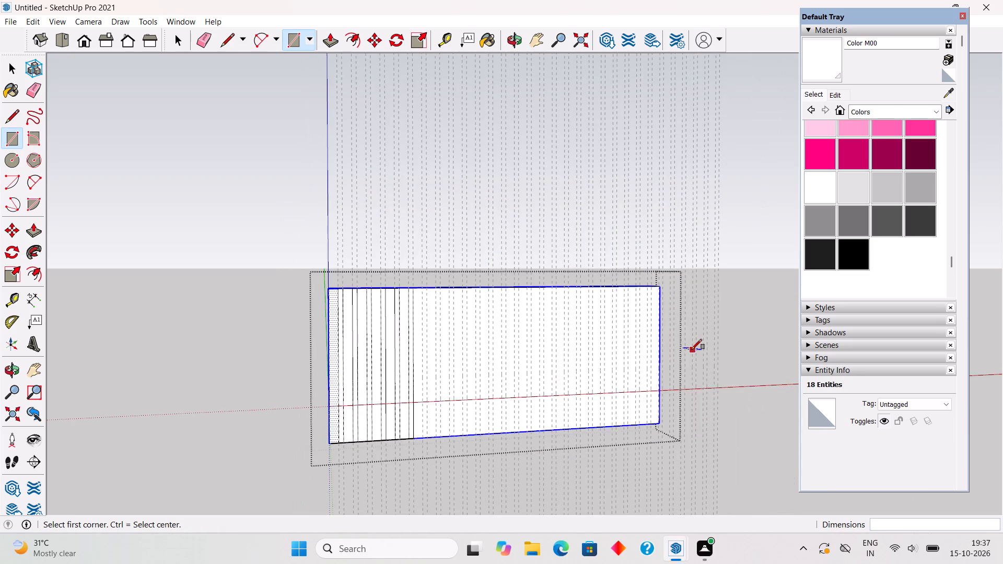
{"action": "scroll", "coordinate": [692, 349], "scroll_direction": "up", "scroll_amount": 7}
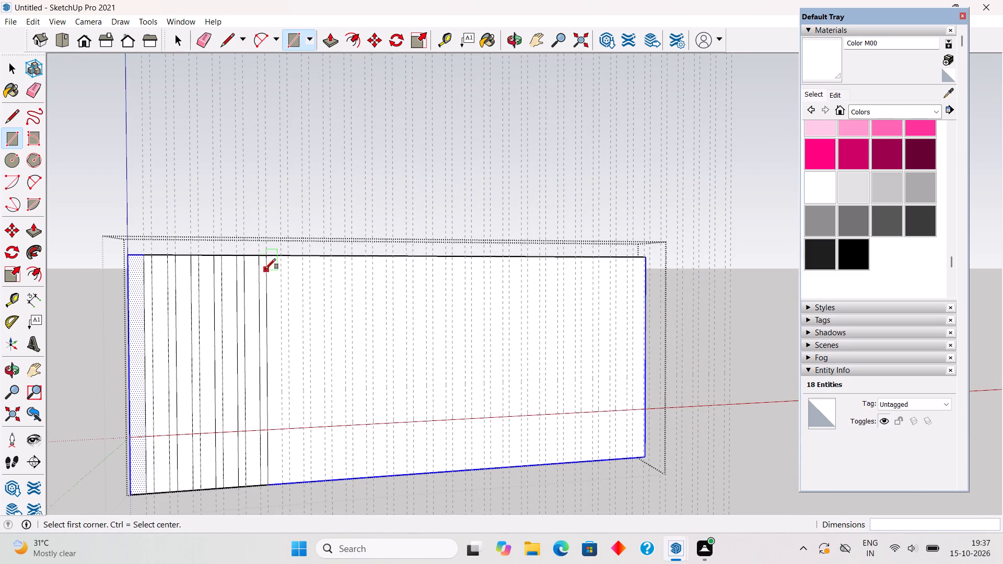
{"action": "left_click", "coordinate": [282, 257]}
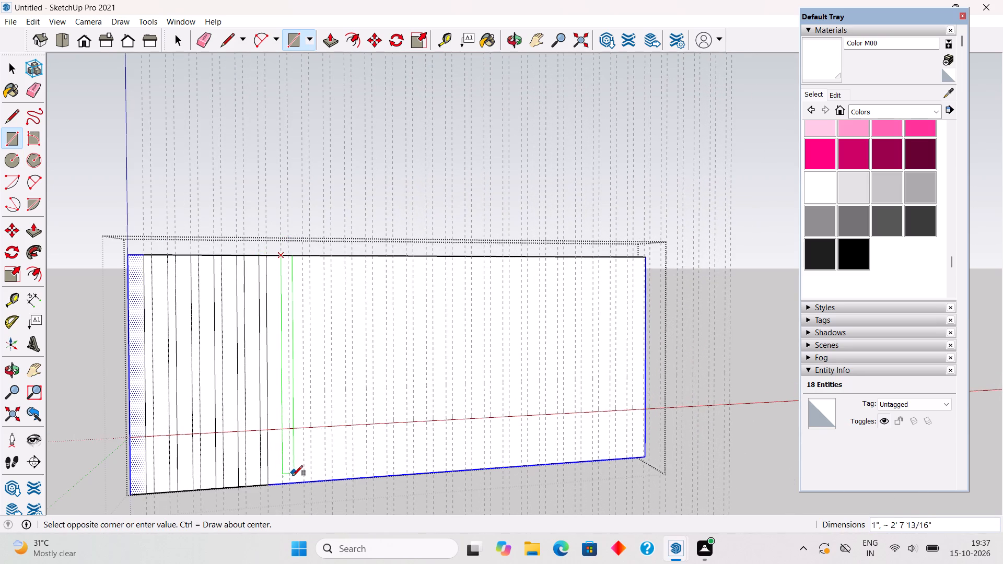
{"action": "left_click", "coordinate": [291, 480]}
{"action": "left_click", "coordinate": [307, 258]}
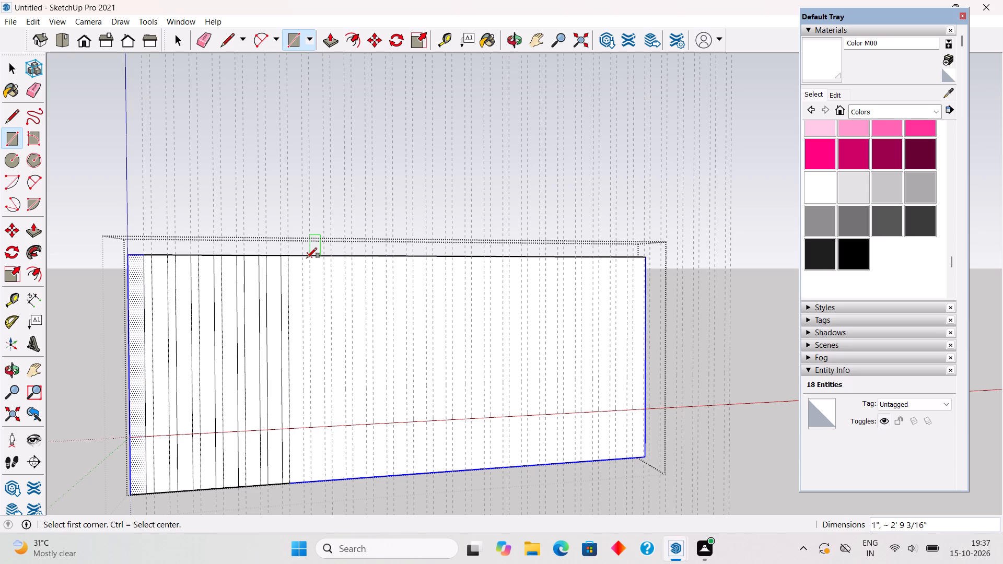
{"action": "left_click", "coordinate": [305, 483]}
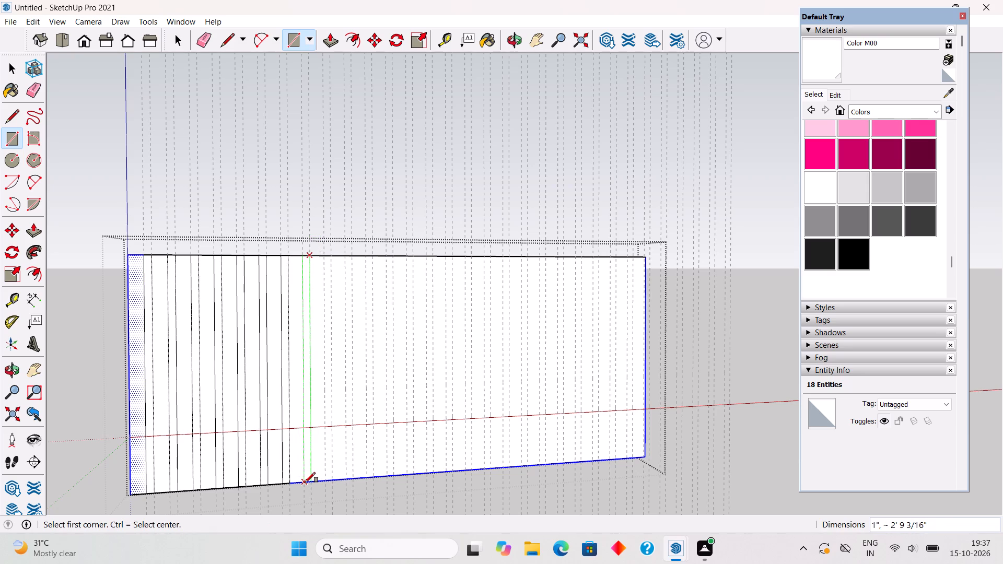
{"action": "left_click", "coordinate": [325, 256]}
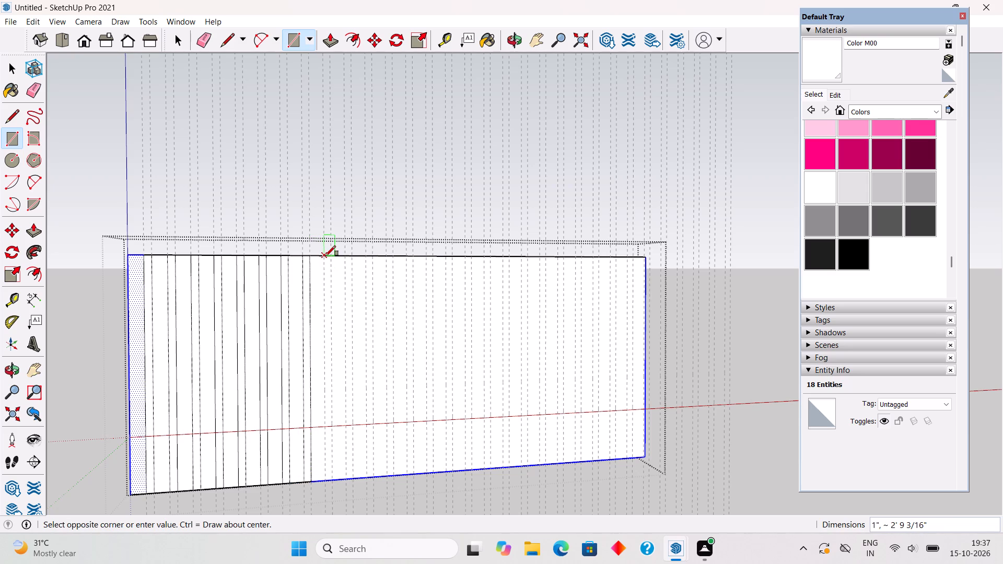
{"action": "left_click", "coordinate": [334, 483]}
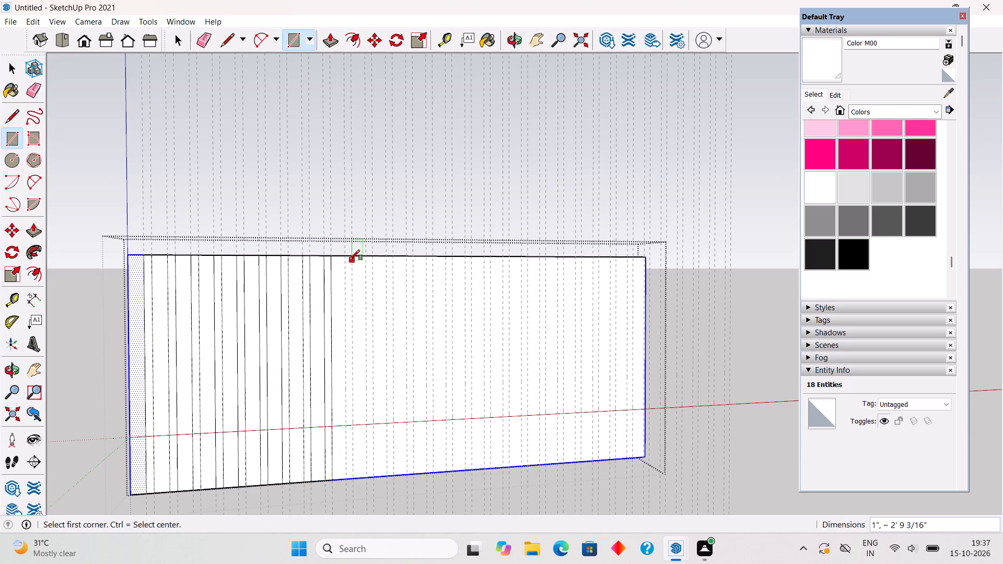
{"action": "left_click", "coordinate": [343, 258]}
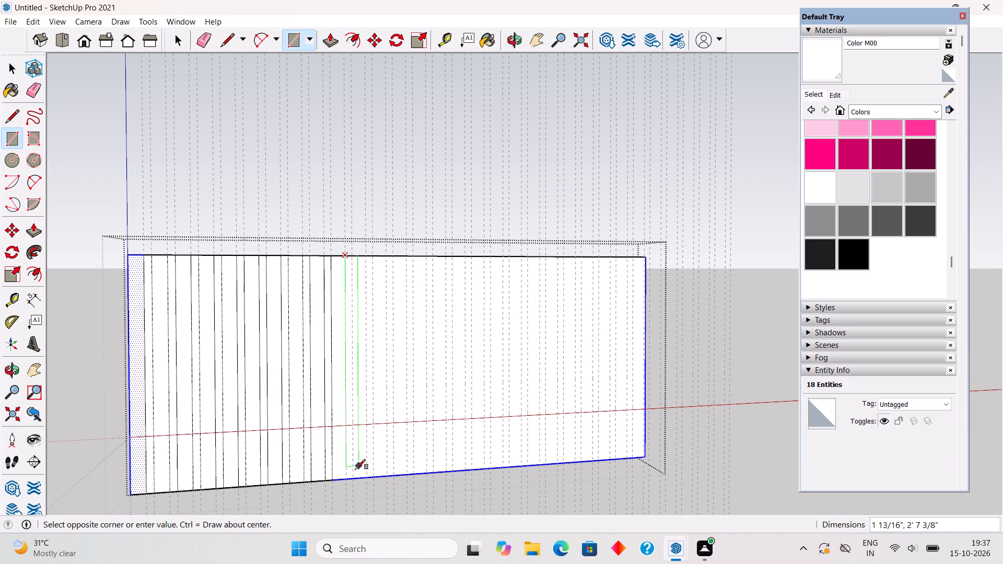
{"action": "left_click", "coordinate": [353, 477]}
{"action": "left_click", "coordinate": [367, 257]}
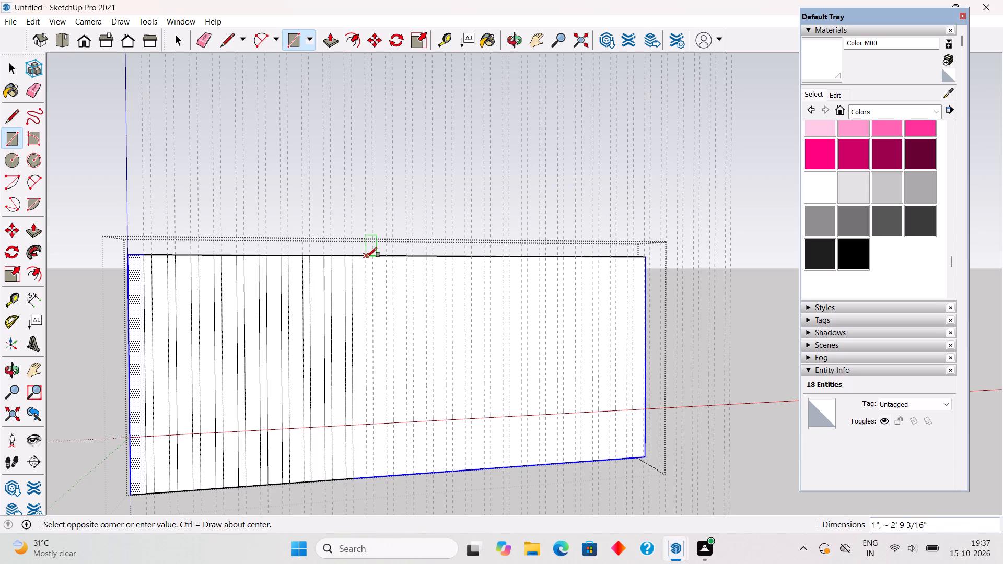
{"action": "left_click", "coordinate": [376, 479]}
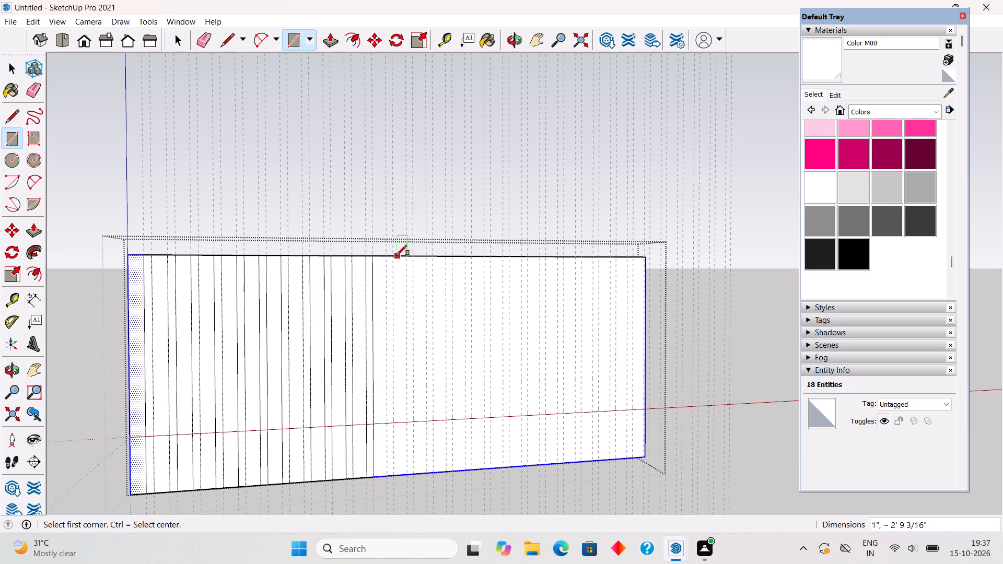
{"action": "left_click", "coordinate": [387, 254]}
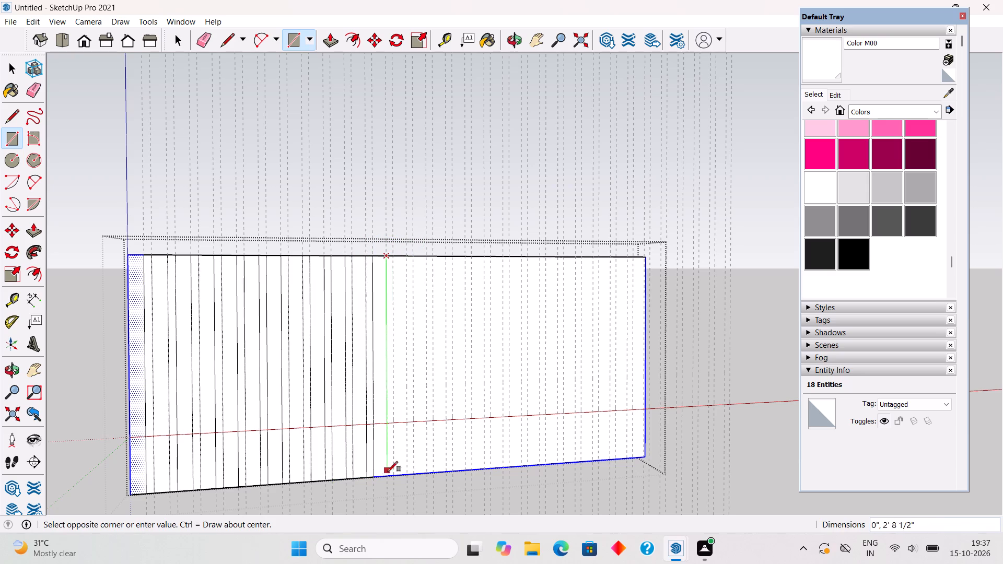
{"action": "left_click", "coordinate": [393, 477]}
Draw full-height rectangles, each 1" wide, between the following five guide pairs past the panel's middle.
{"action": "left_click", "coordinate": [416, 258]}
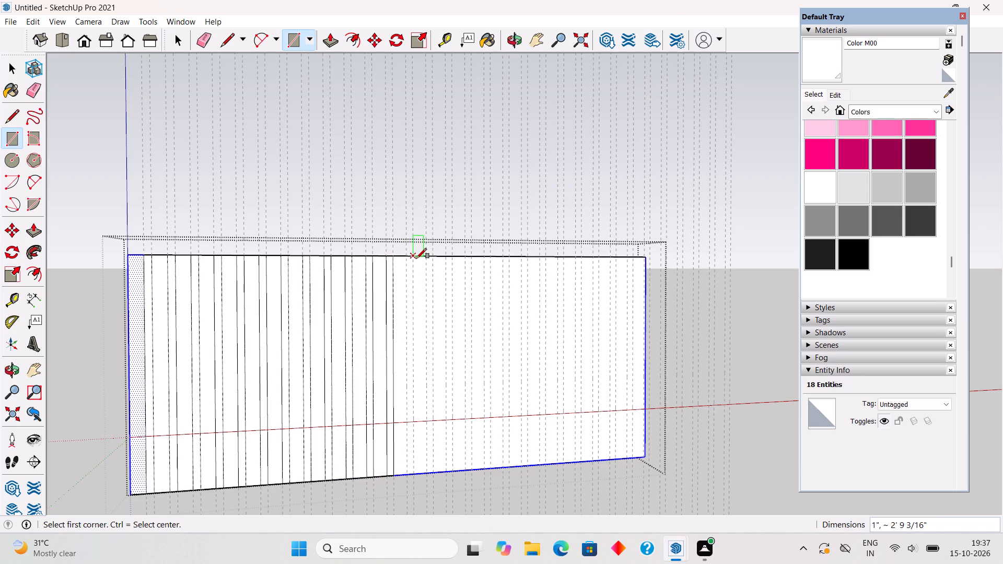
{"action": "left_click", "coordinate": [409, 474]}
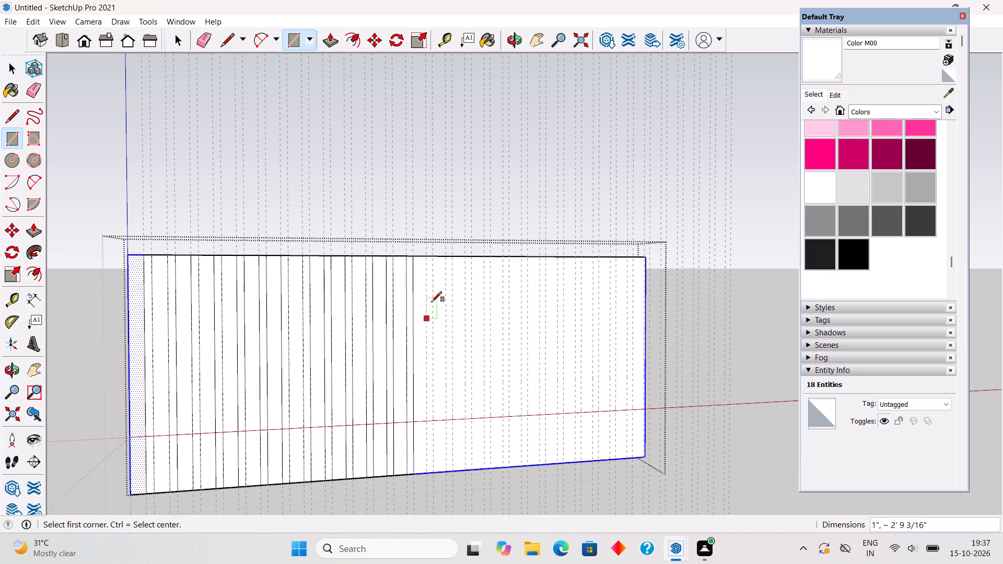
{"action": "left_click", "coordinate": [434, 257]}
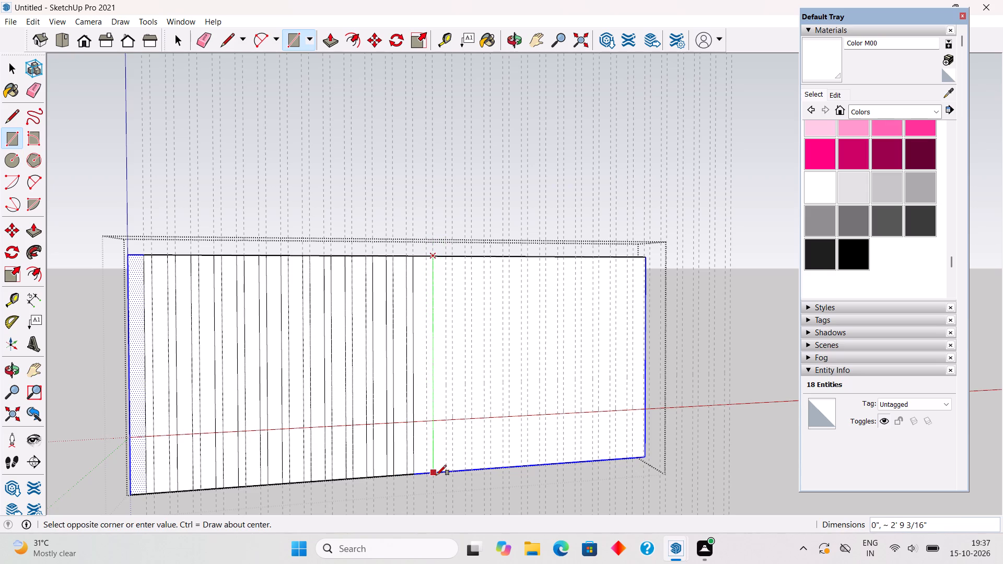
{"action": "left_click", "coordinate": [427, 475]}
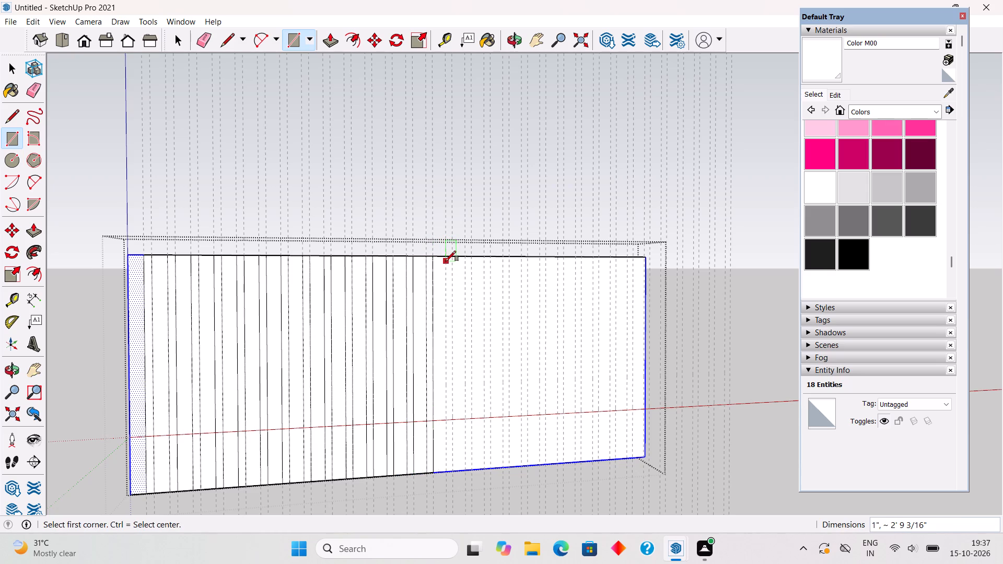
{"action": "left_click", "coordinate": [447, 258]}
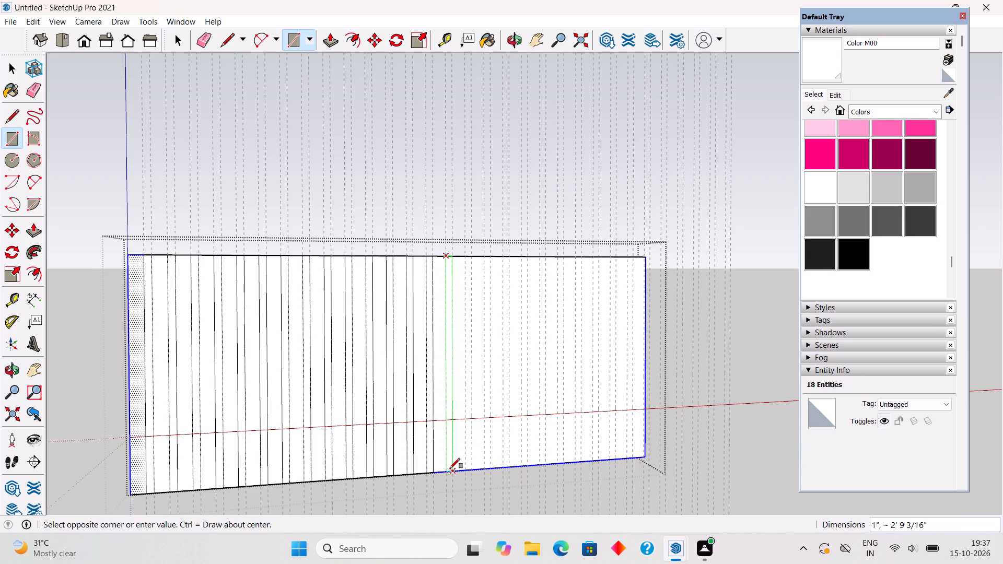
{"action": "left_click", "coordinate": [451, 472]}
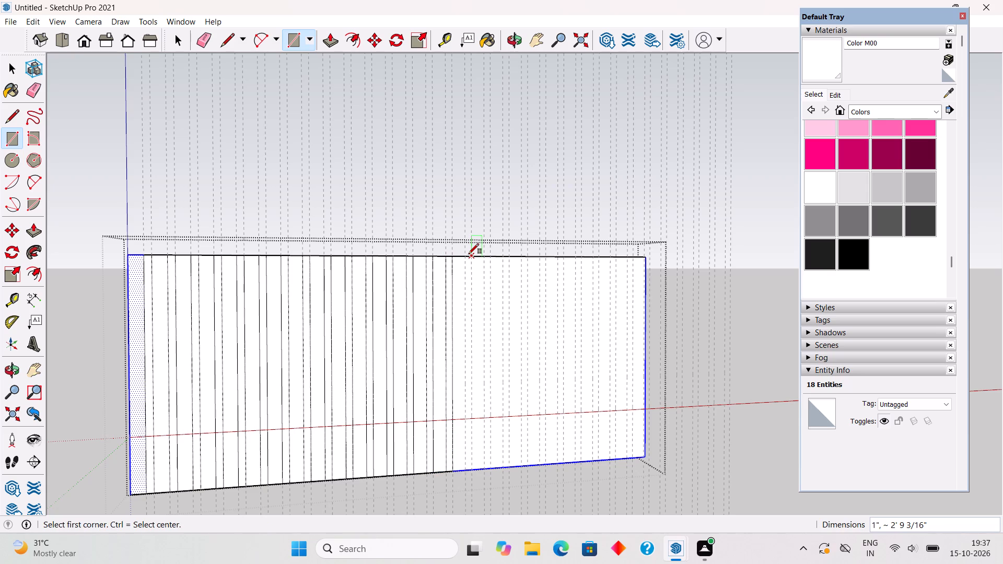
{"action": "left_click", "coordinate": [469, 254]}
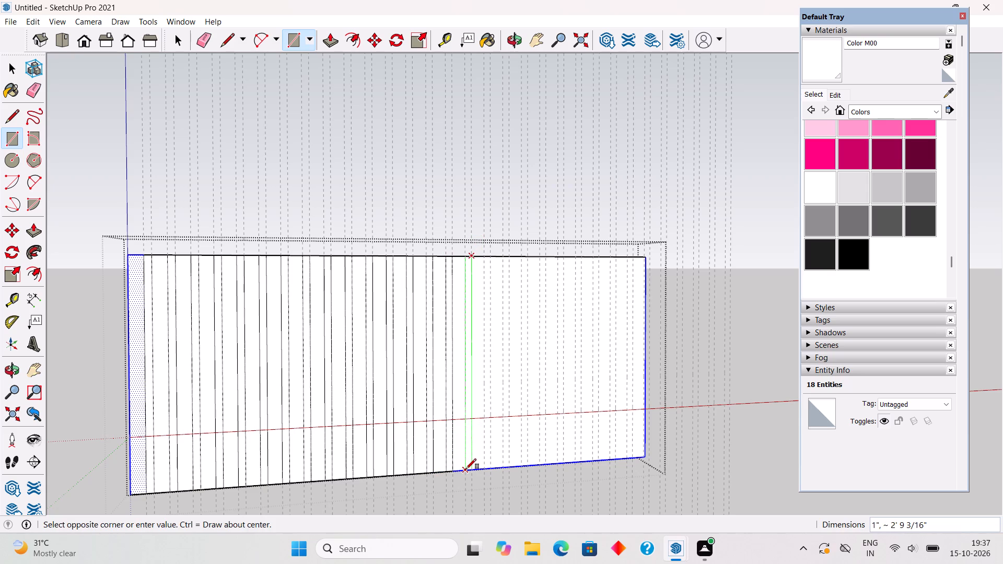
{"action": "left_click", "coordinate": [466, 469]}
{"action": "left_click", "coordinate": [483, 257]}
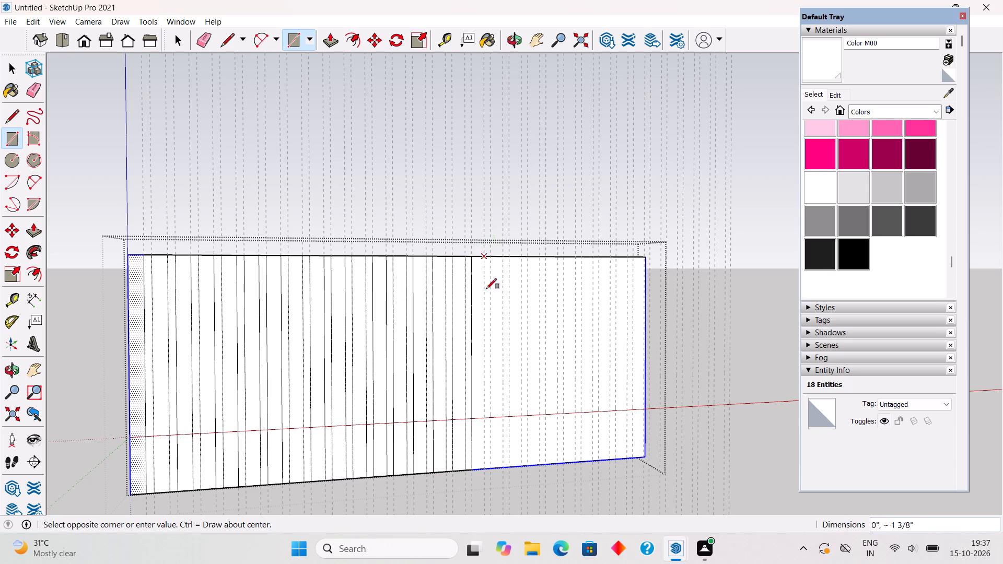
{"action": "left_click", "coordinate": [491, 471]}
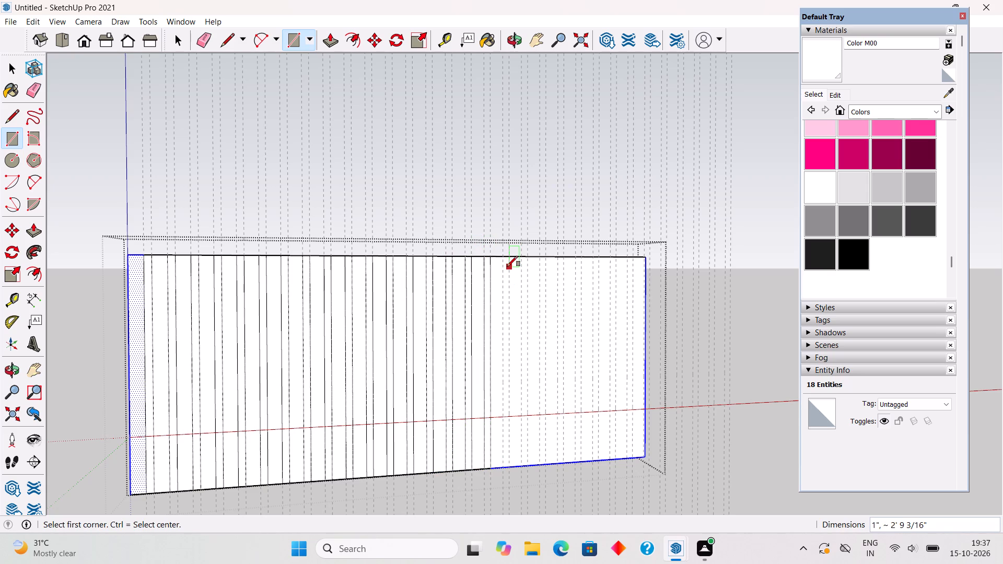
Draw 1" wide, full-height rectangles between the next four guide pairs on the white panel, continuing towards its far edge.
{"action": "left_click", "coordinate": [507, 259]}
{"action": "left_click", "coordinate": [505, 465]}
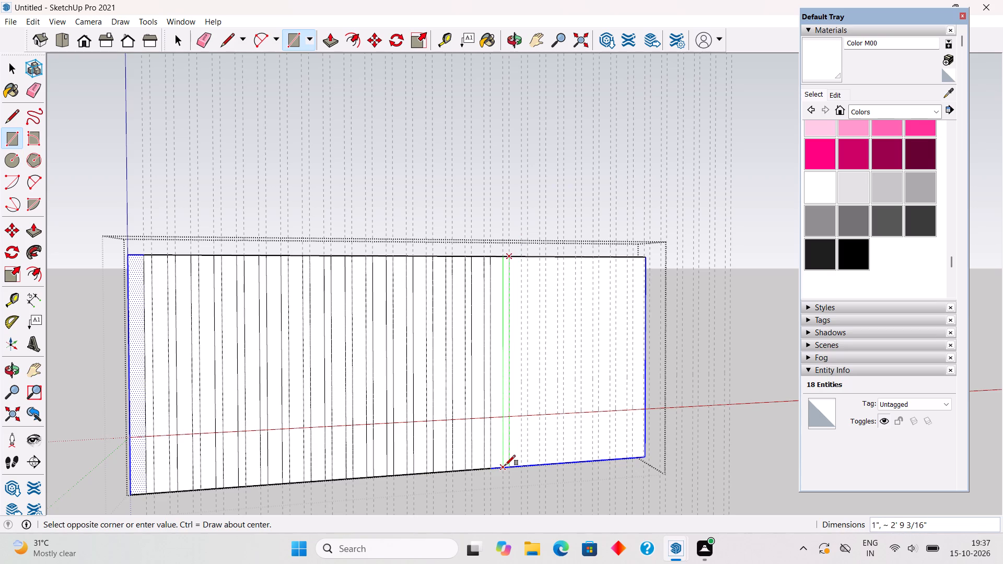
{"action": "left_click", "coordinate": [530, 260]}
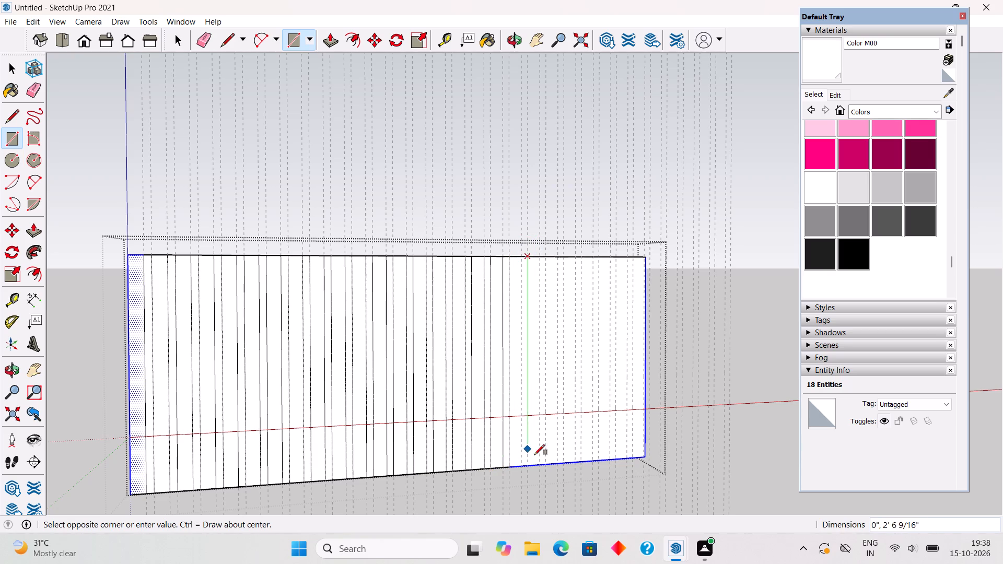
{"action": "left_click", "coordinate": [519, 467]}
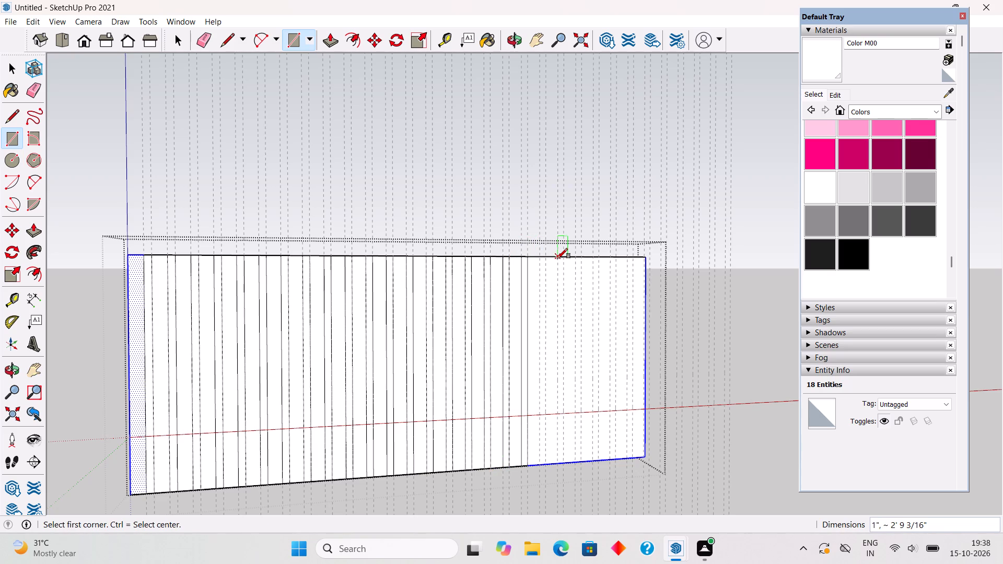
{"action": "left_click", "coordinate": [544, 259]}
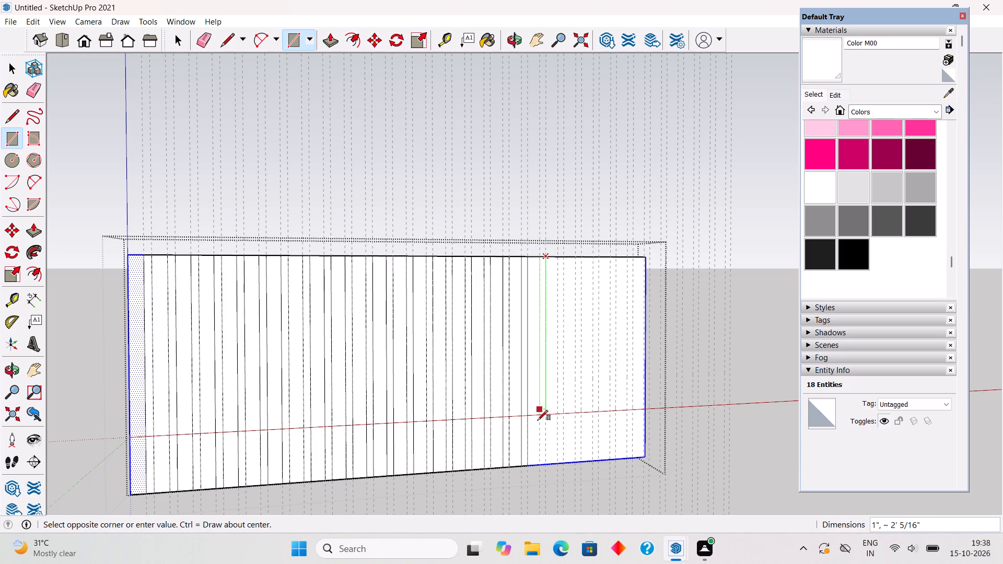
{"action": "left_click", "coordinate": [539, 464]}
{"action": "scroll", "coordinate": [594, 266], "scroll_direction": "up", "scroll_amount": 5}
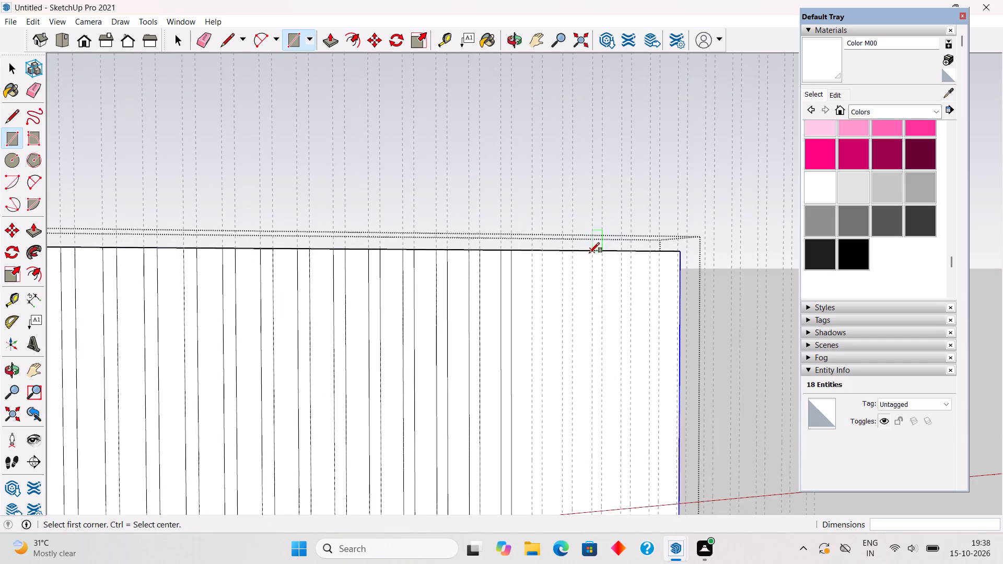
{"action": "scroll", "coordinate": [524, 253], "scroll_direction": "up", "scroll_amount": 2}
{"action": "left_click", "coordinate": [547, 252]}
{"action": "scroll", "coordinate": [539, 247], "scroll_direction": "down", "scroll_amount": 3}
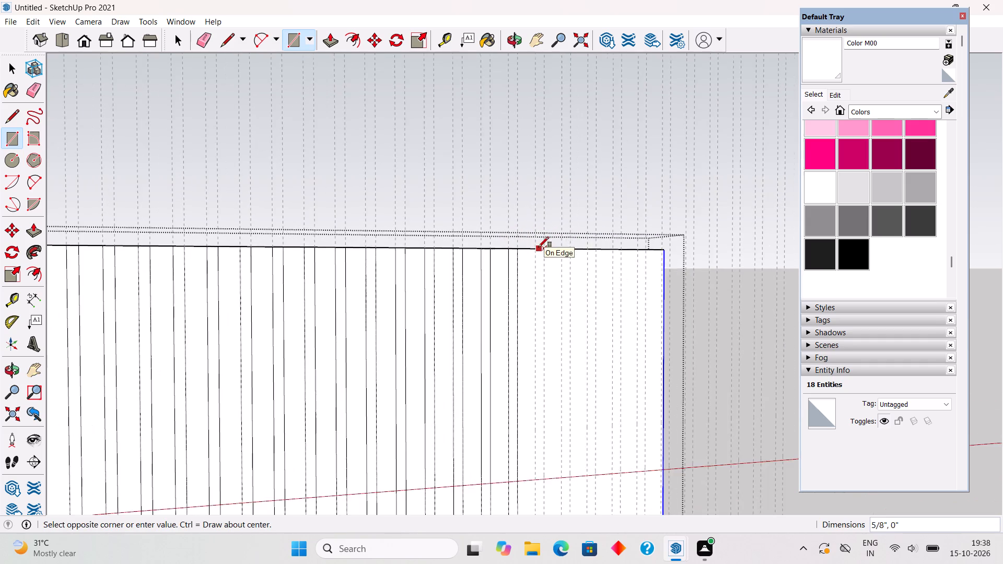
{"action": "scroll", "coordinate": [539, 247], "scroll_direction": "down", "scroll_amount": 6}
{"action": "scroll", "coordinate": [538, 440], "scroll_direction": "up", "scroll_amount": 6}
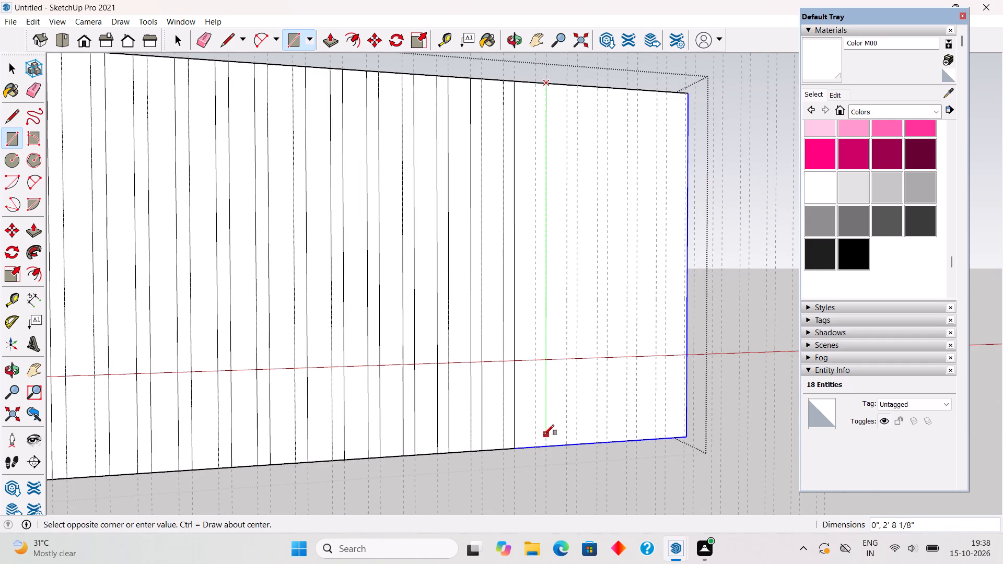
{"action": "left_click", "coordinate": [534, 444]}
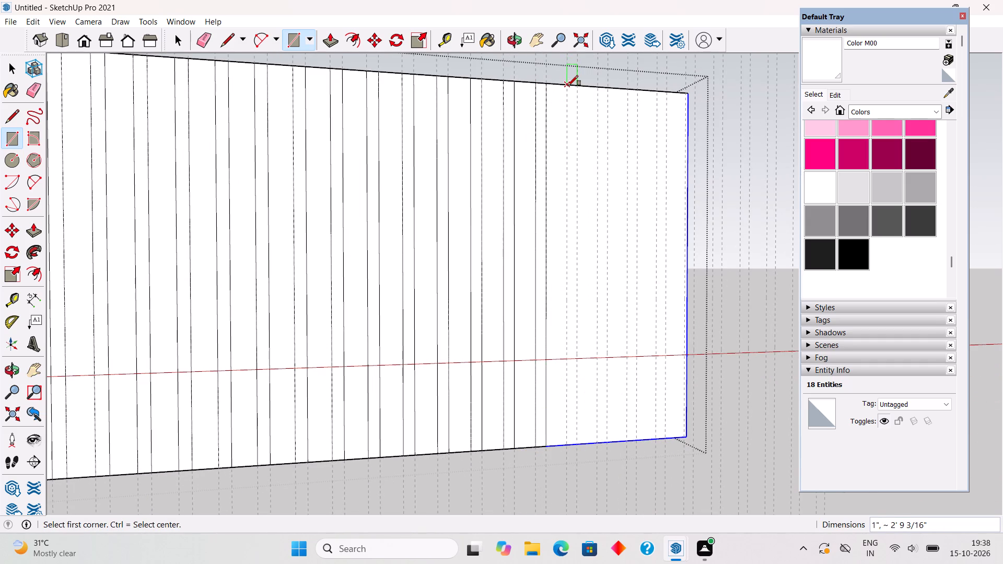
Draw 1" wide, full-height rectangles (about 2' 9" tall) between the last four guide pairs before the panel's far edge.
{"action": "left_click", "coordinate": [568, 86]}
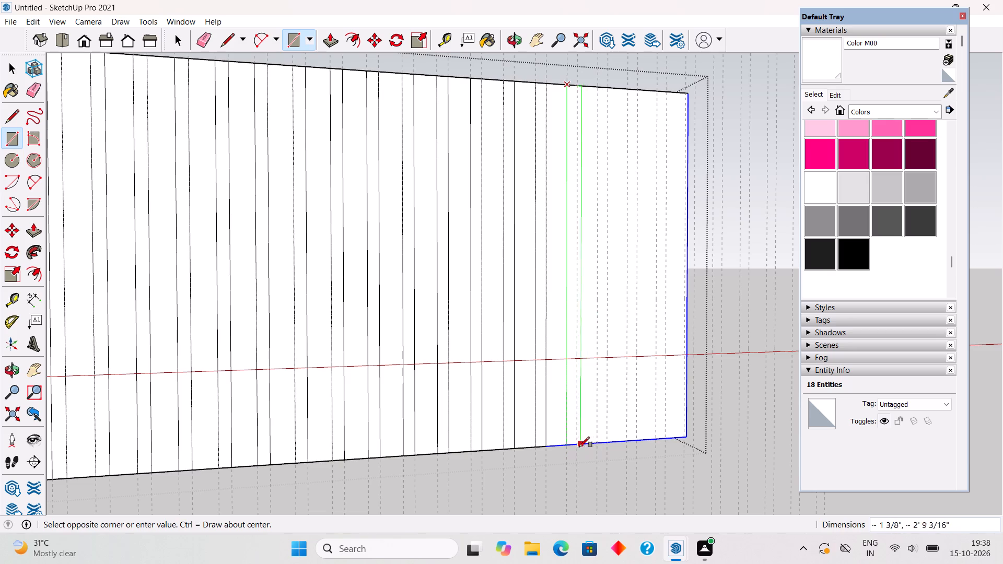
{"action": "left_click", "coordinate": [578, 443]}
{"action": "left_click", "coordinate": [599, 89]}
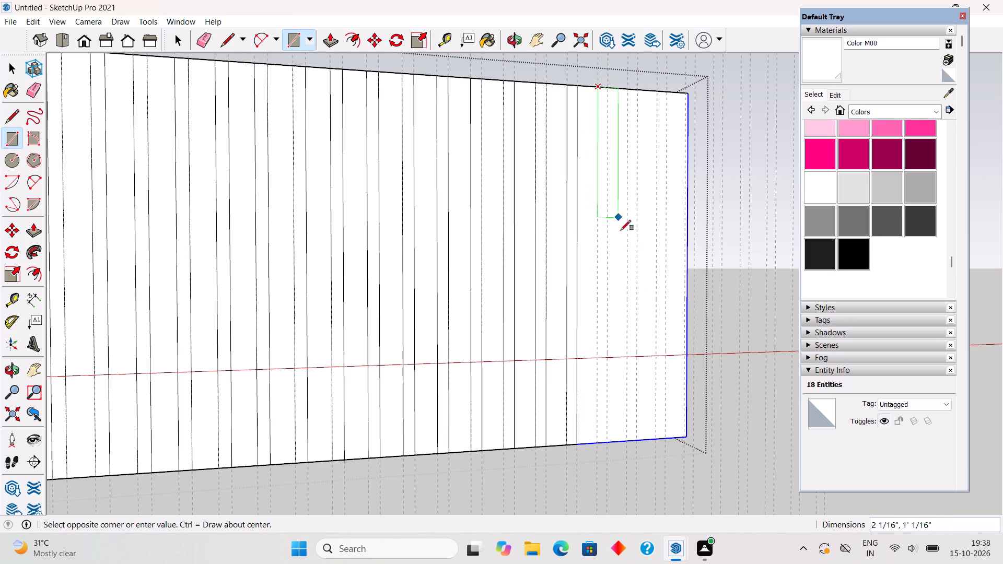
{"action": "left_click", "coordinate": [605, 440]}
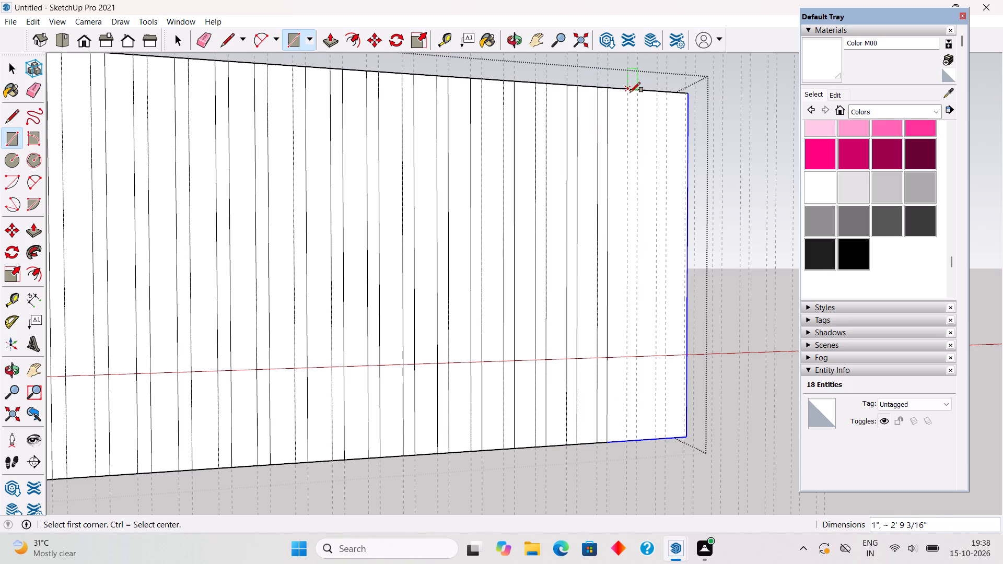
{"action": "left_click", "coordinate": [630, 92]}
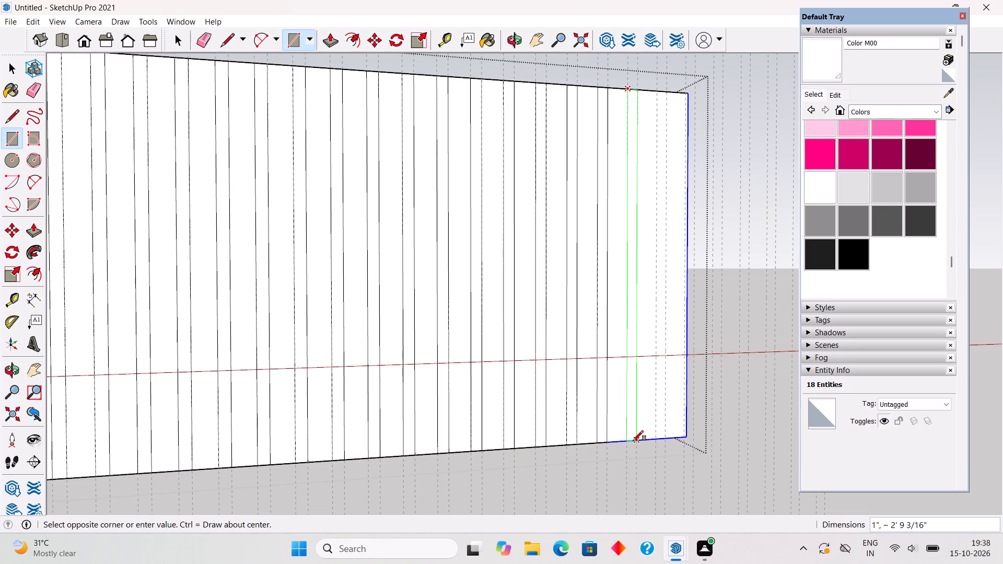
{"action": "left_click", "coordinate": [633, 441]}
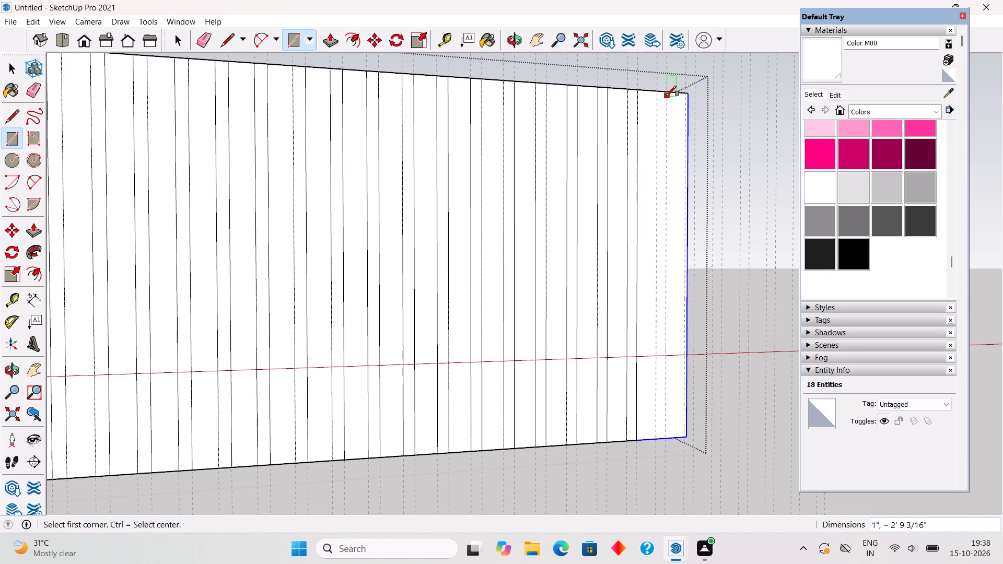
{"action": "left_click", "coordinate": [666, 93]}
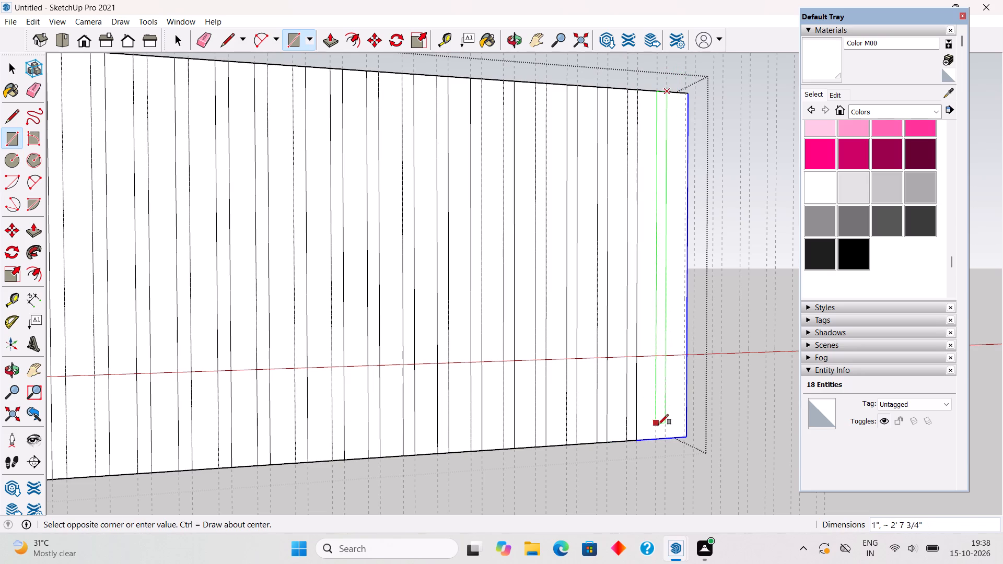
{"action": "left_click", "coordinate": [658, 442]}
{"action": "key", "text": "space"}
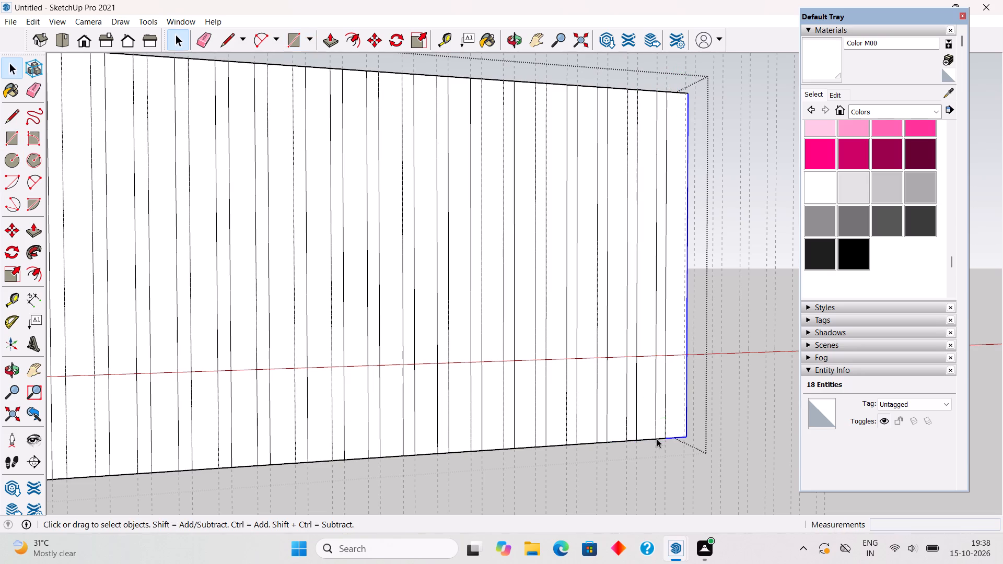
Push the first 1" strip at the panel's near end 0.3" into the panel.
{"action": "scroll", "coordinate": [654, 426], "scroll_direction": "down", "scroll_amount": 6}
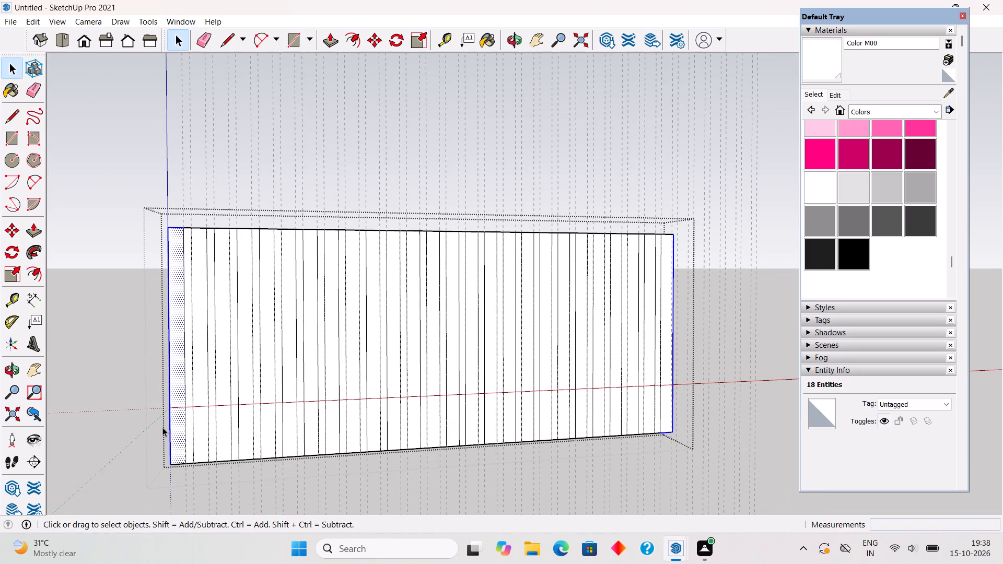
{"action": "middle_click_drag", "start_coordinate": [174, 423], "coordinate": [222, 428]}
{"action": "scroll", "coordinate": [191, 391], "scroll_direction": "up", "scroll_amount": 5}
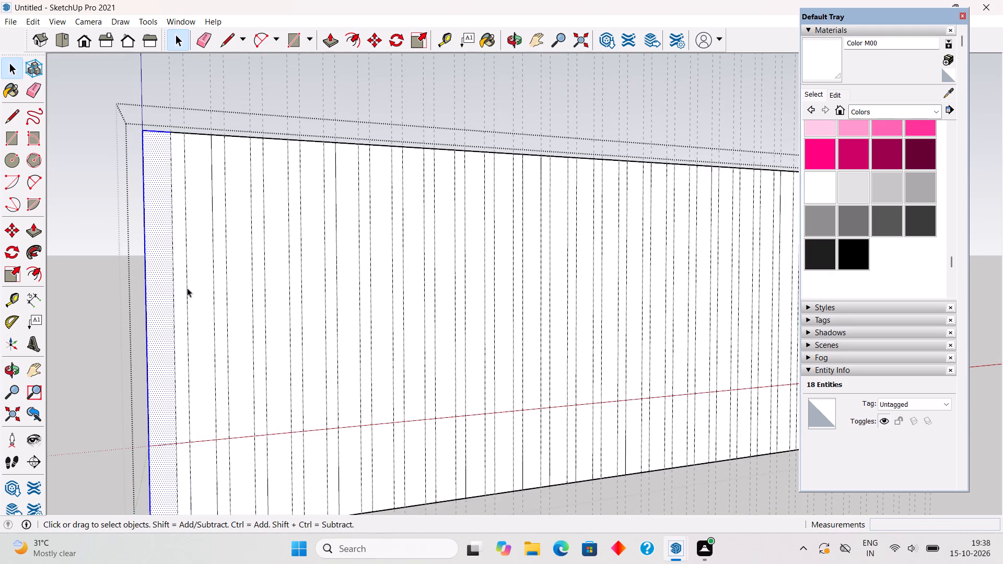
{"action": "middle_click_drag", "start_coordinate": [188, 264], "coordinate": [333, 413]}
{"action": "scroll", "coordinate": [330, 416], "scroll_direction": "up", "scroll_amount": 3}
{"action": "left_click", "coordinate": [310, 412]}
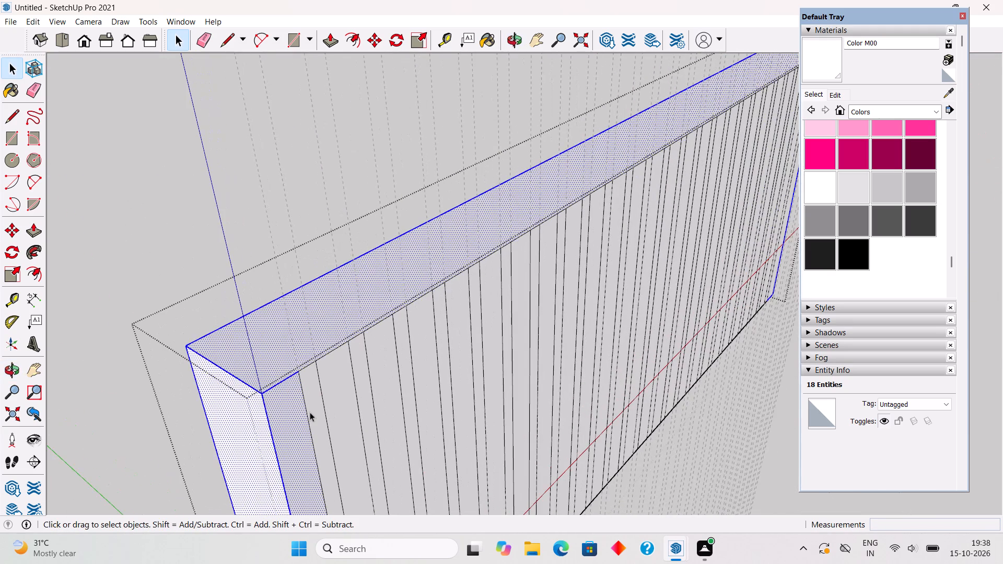
{"action": "key", "text": "p"}
{"action": "left_click", "coordinate": [313, 410]}
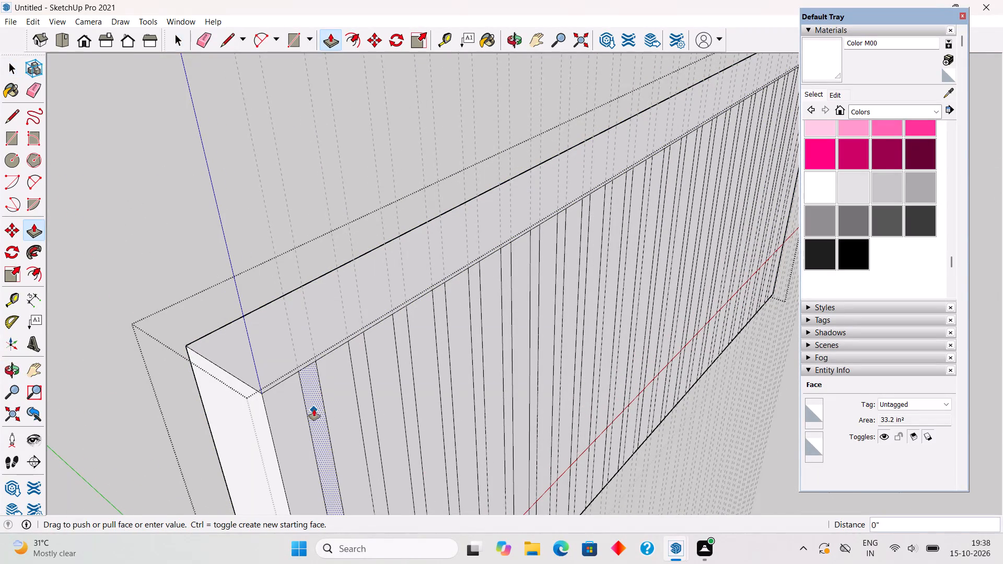
{"action": "type", "text": ".3\""}
{"action": "key", "text": "Return"}
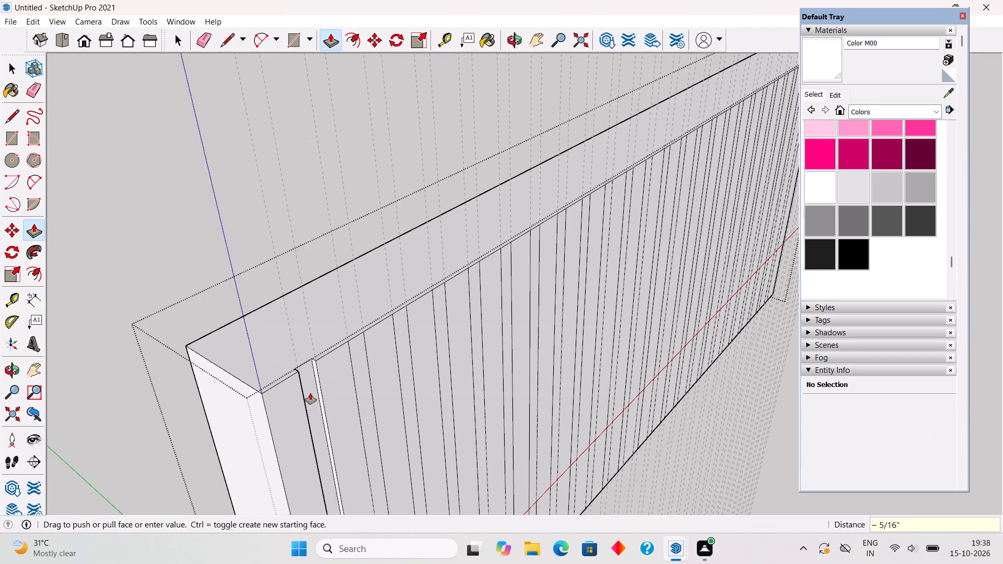
Repeat the 0.3" inward push on the next six 1" strips, leaving the wider bands between them untouched.
{"action": "double_click", "coordinate": [366, 374]}
{"action": "double_click", "coordinate": [404, 342]}
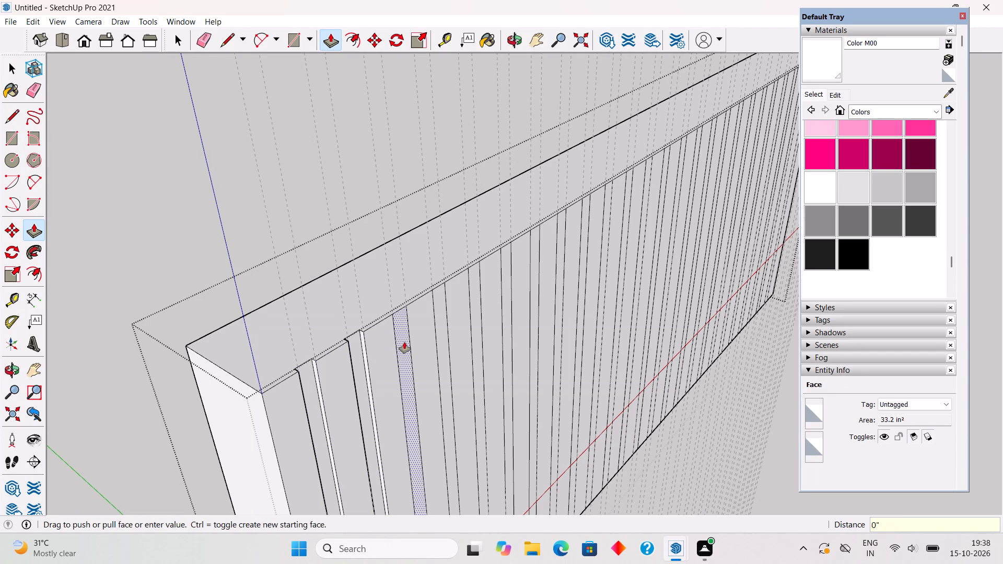
{"action": "double_click", "coordinate": [438, 312]}
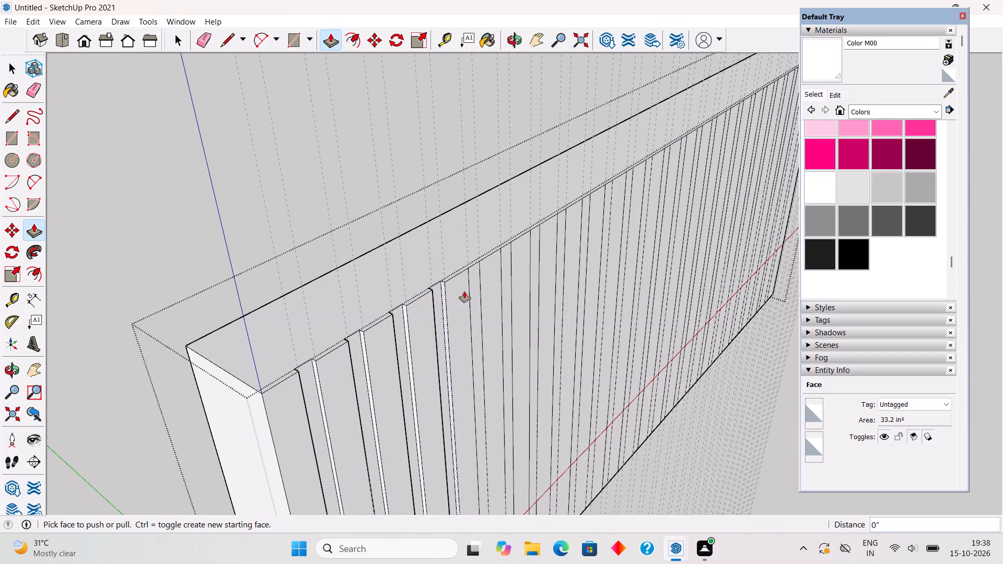
{"action": "double_click", "coordinate": [477, 284]}
{"action": "double_click", "coordinate": [506, 266]}
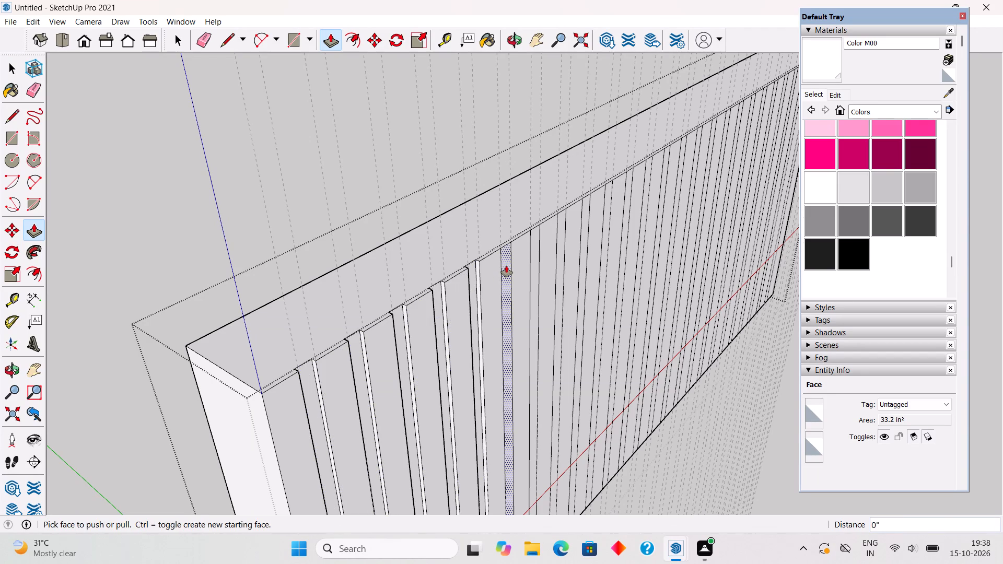
{"action": "double_click", "coordinate": [535, 246]}
Recess the following seven 1" strips across the panel's middle by the same 0.3" with Push/Pull.
{"action": "scroll", "coordinate": [521, 263], "scroll_direction": "down", "scroll_amount": 6}
{"action": "scroll", "coordinate": [485, 344], "scroll_direction": "down", "scroll_amount": 4}
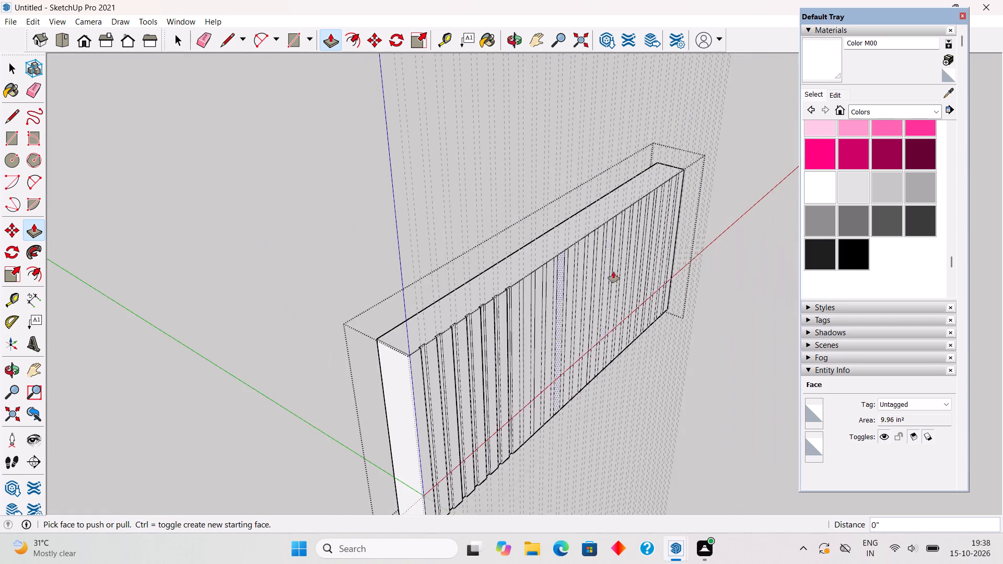
{"action": "scroll", "coordinate": [644, 245], "scroll_direction": "up", "scroll_amount": 6}
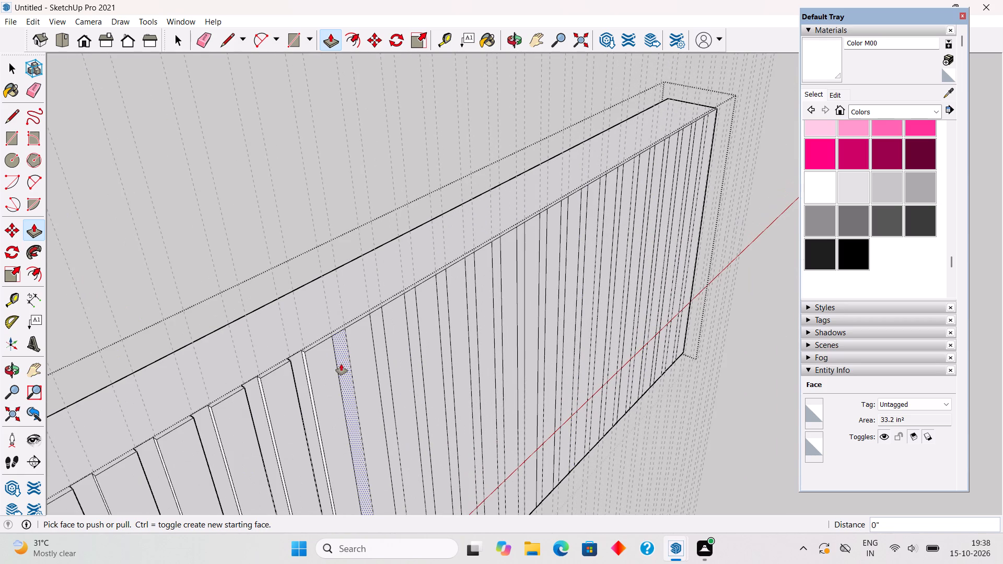
{"action": "double_click", "coordinate": [341, 364]}
{"action": "double_click", "coordinate": [378, 326]}
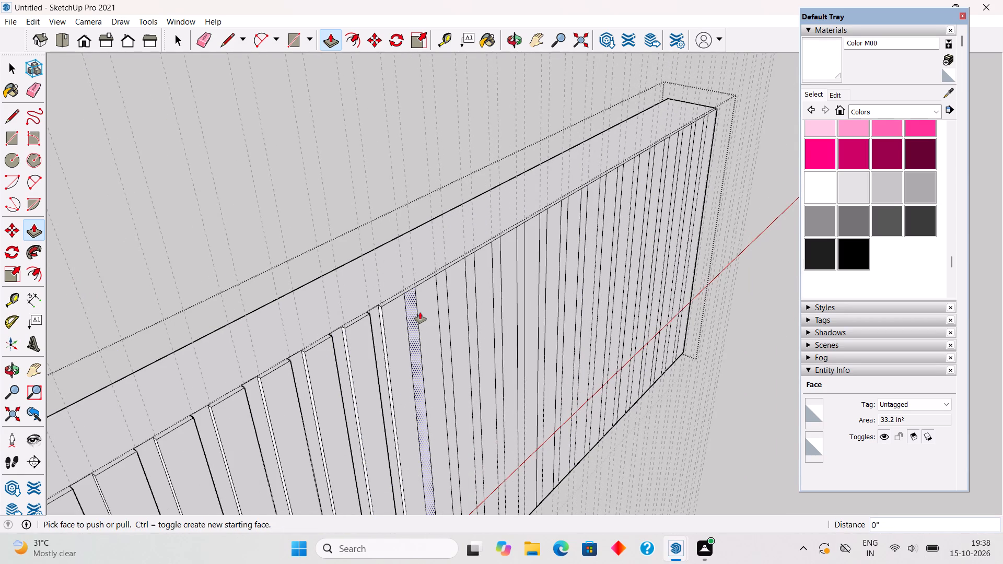
{"action": "double_click", "coordinate": [414, 315]}
{"action": "double_click", "coordinate": [441, 301]}
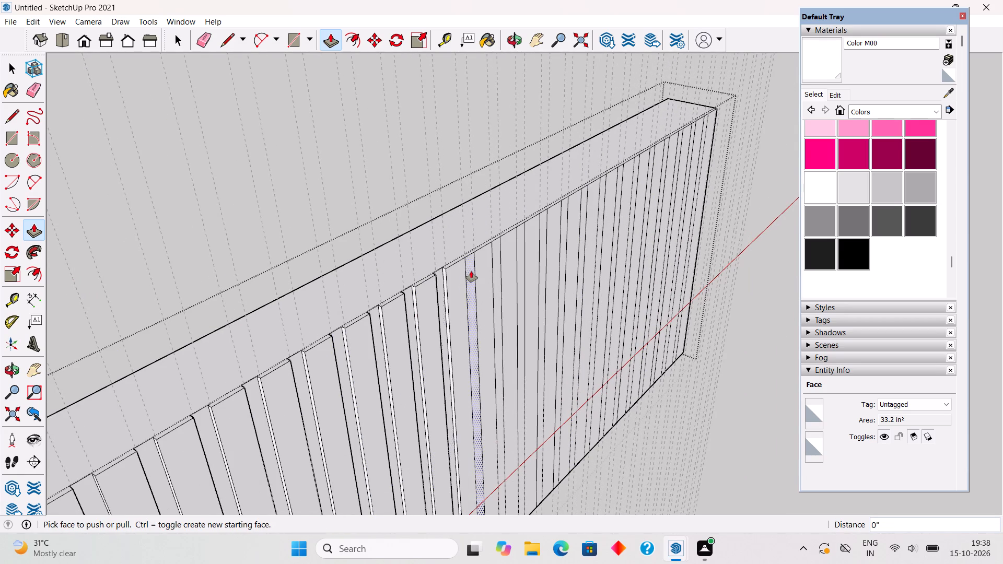
{"action": "double_click", "coordinate": [472, 271]}
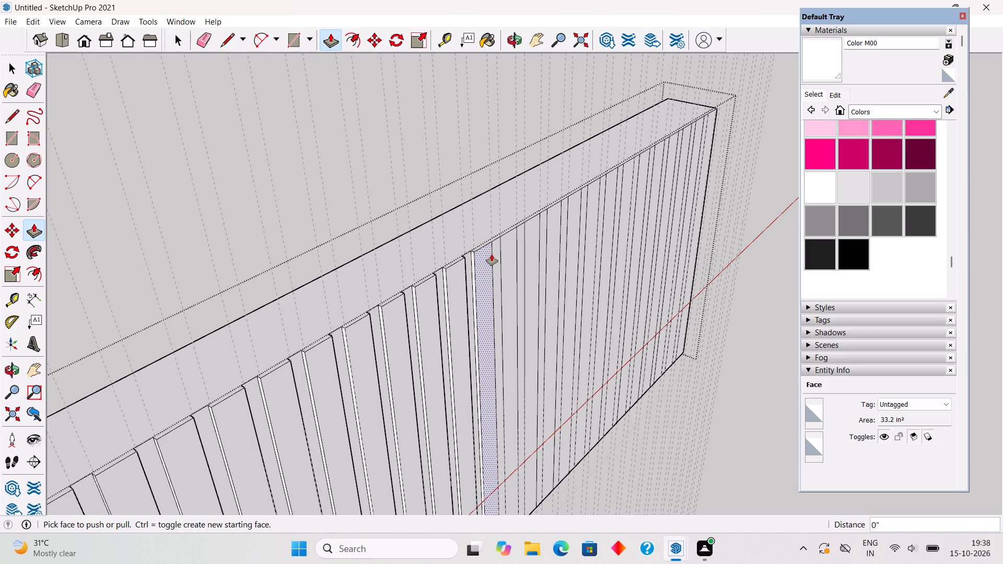
{"action": "double_click", "coordinate": [495, 253]}
{"action": "double_click", "coordinate": [522, 240]}
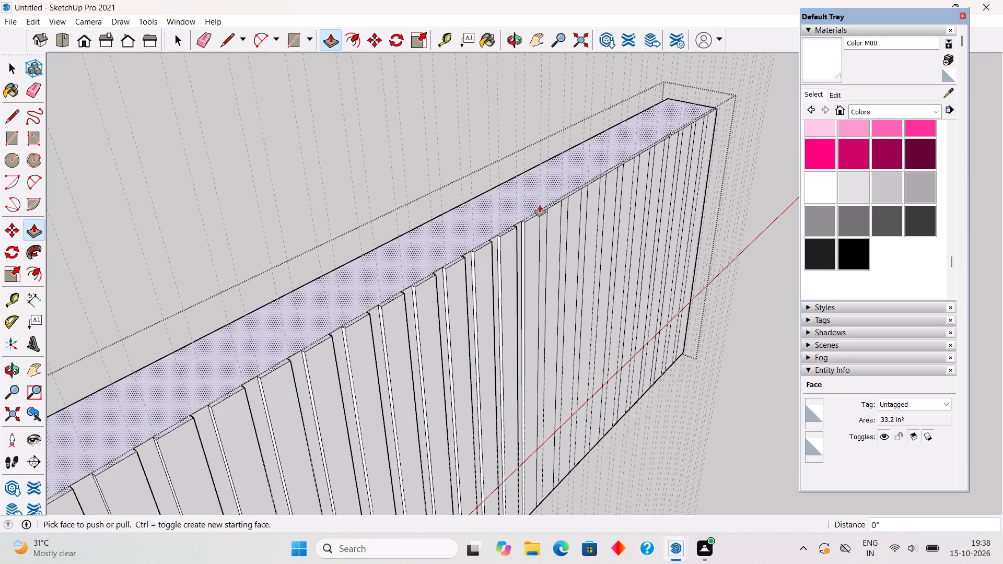
Recess the remaining eleven 1" strips toward the panel's far end by the same 0.3" with Push/Pull and close the group.
{"action": "scroll", "coordinate": [724, 130], "scroll_direction": "up", "scroll_amount": 6}
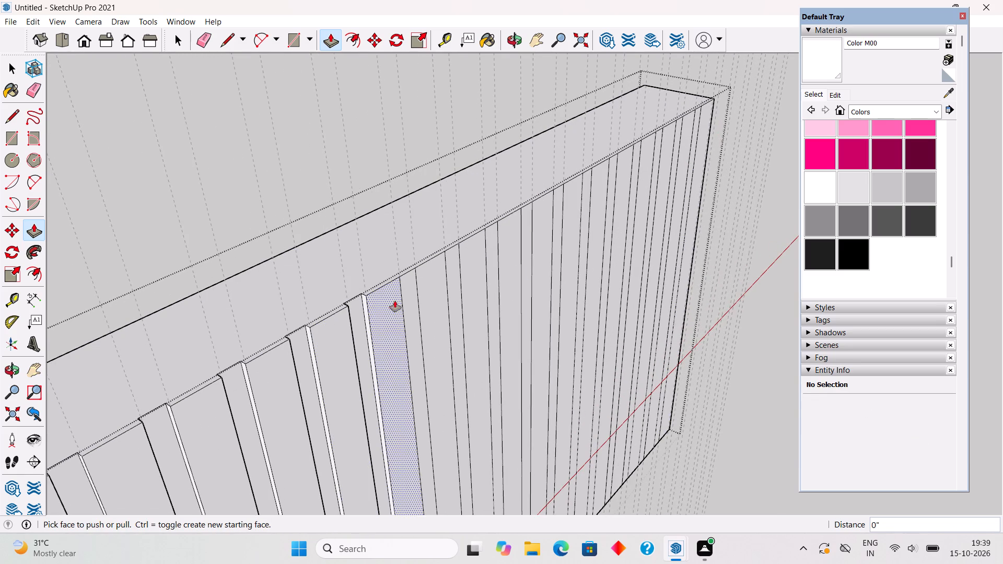
{"action": "double_click", "coordinate": [407, 290]}
{"action": "double_click", "coordinate": [455, 250]}
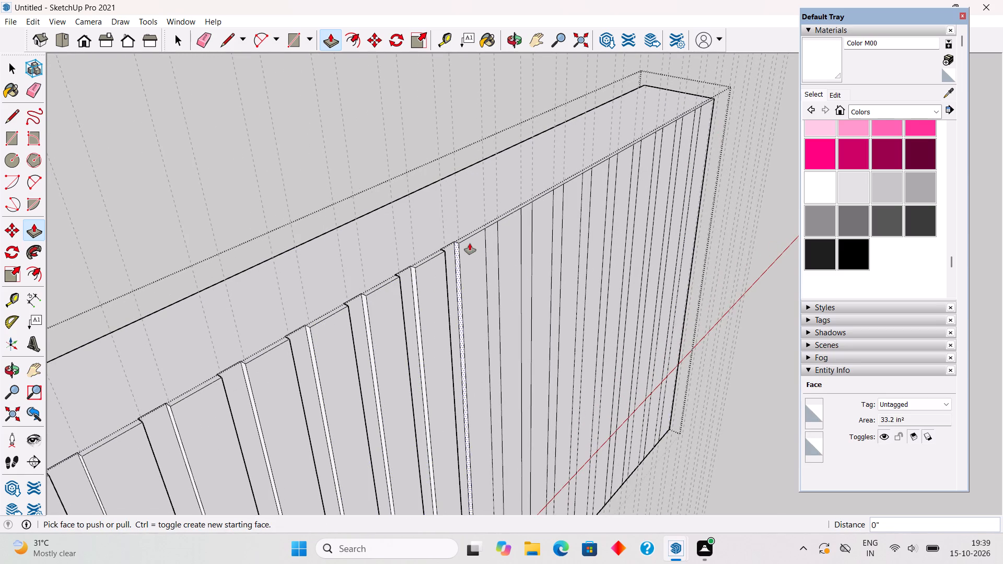
{"action": "double_click", "coordinate": [489, 236]}
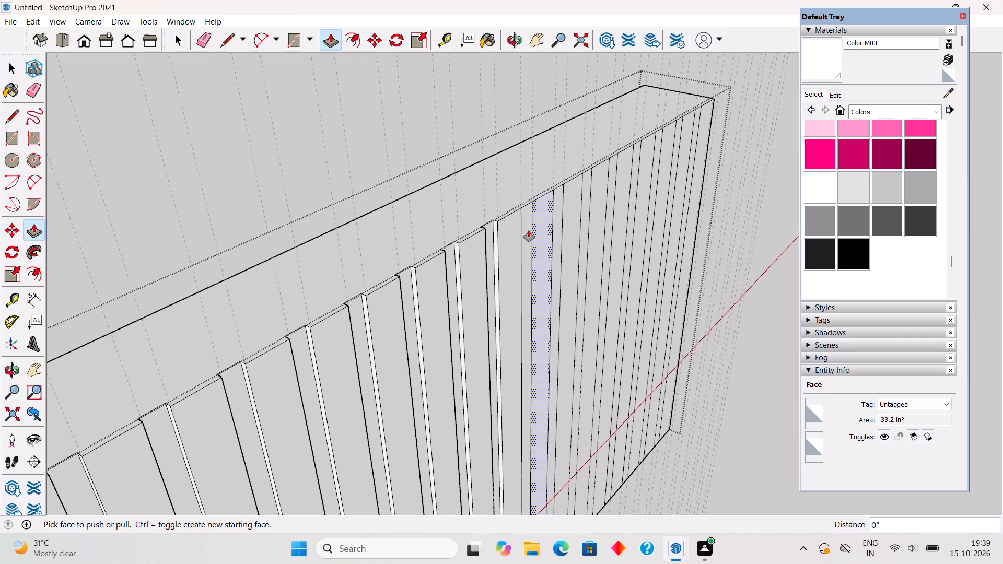
{"action": "double_click", "coordinate": [529, 230]}
{"action": "double_click", "coordinate": [558, 220]}
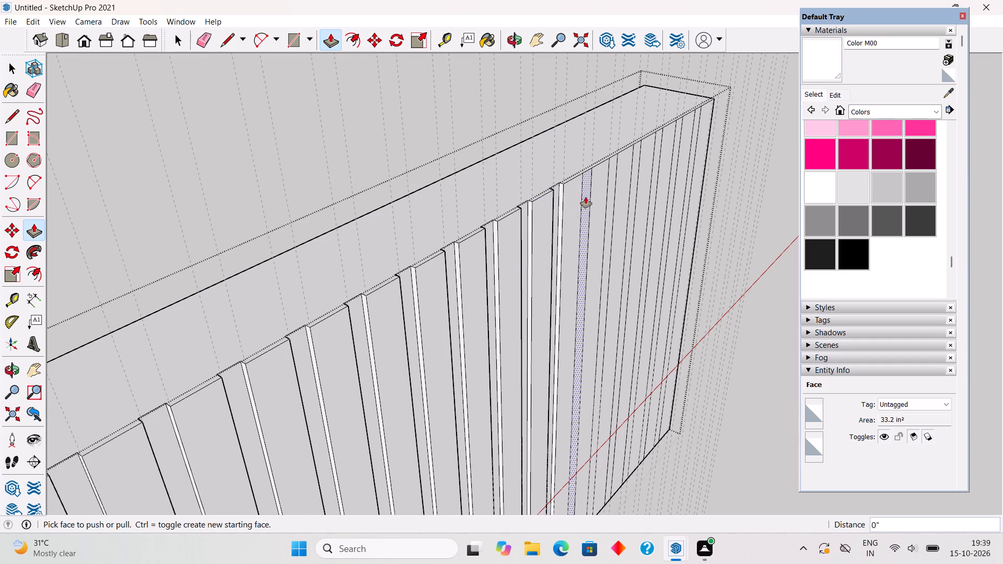
{"action": "double_click", "coordinate": [586, 197]}
{"action": "double_click", "coordinate": [611, 182]}
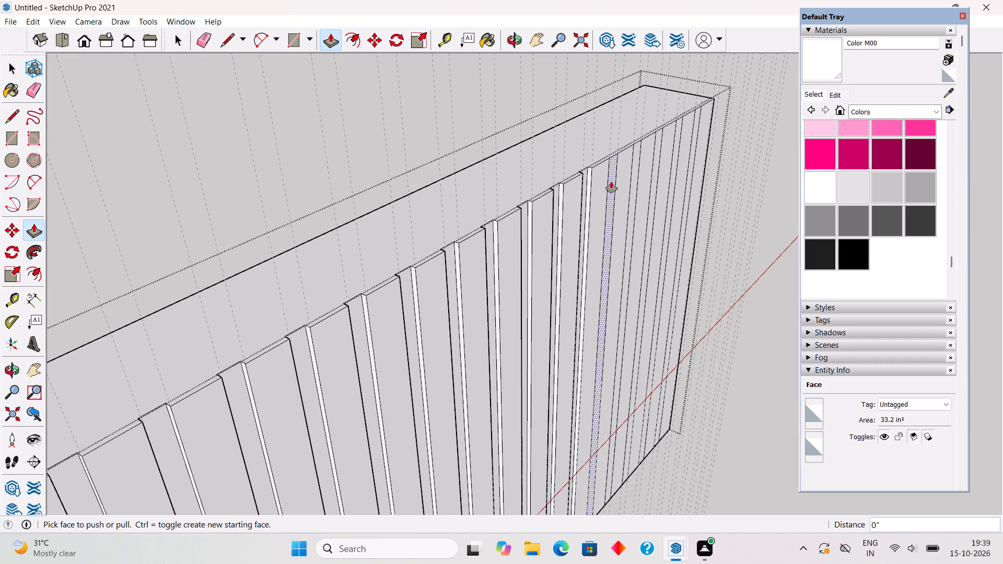
{"action": "double_click", "coordinate": [636, 166]}
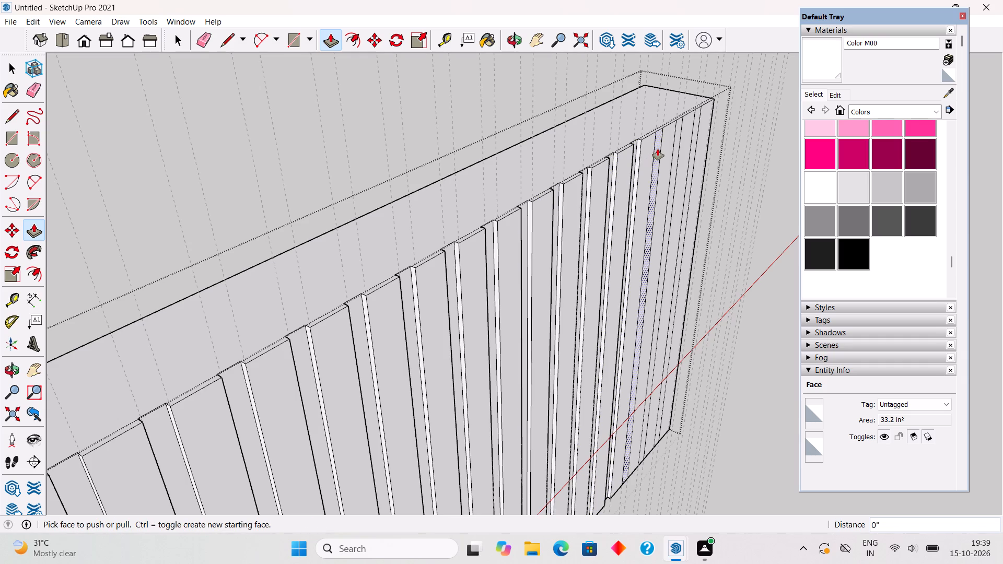
{"action": "double_click", "coordinate": [659, 148]}
{"action": "double_click", "coordinate": [680, 137]}
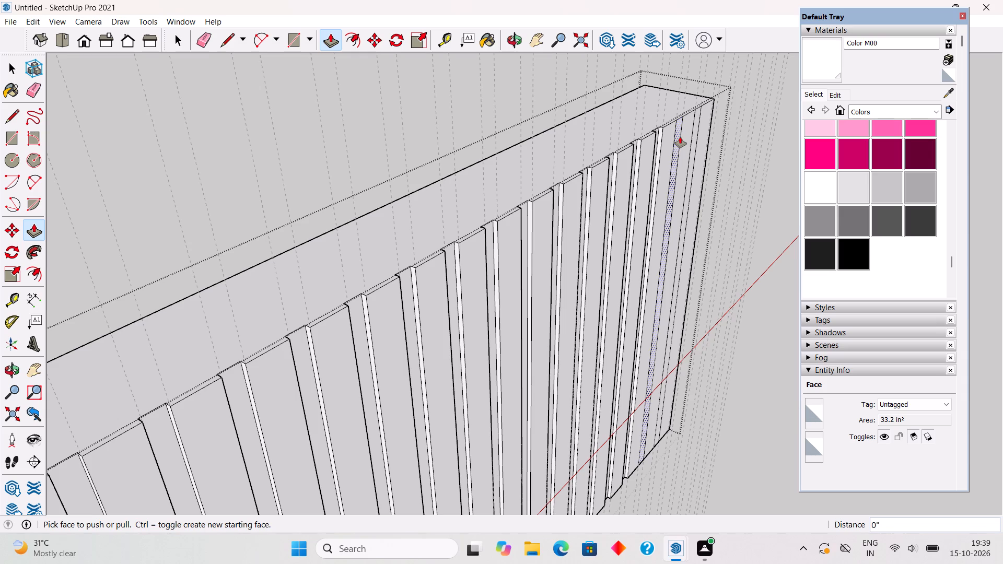
{"action": "double_click", "coordinate": [696, 119]}
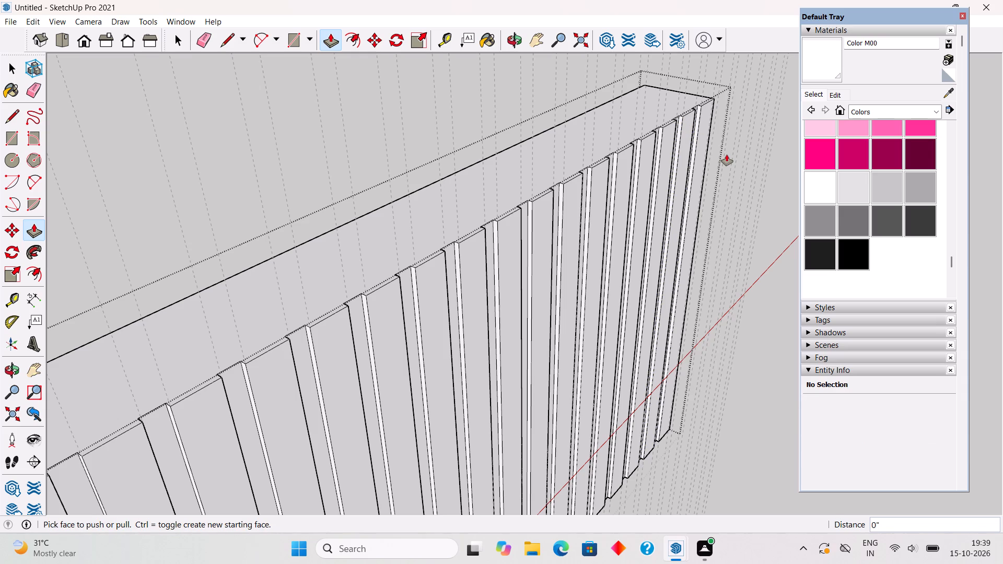
{"action": "key", "text": "space"}
{"action": "left_click", "coordinate": [778, 294]}
Delete all the guides around the grooved panel.
{"action": "scroll", "coordinate": [768, 295], "scroll_direction": "down", "scroll_amount": 6}
{"action": "middle_click_drag", "start_coordinate": [696, 341], "coordinate": [611, 347]}
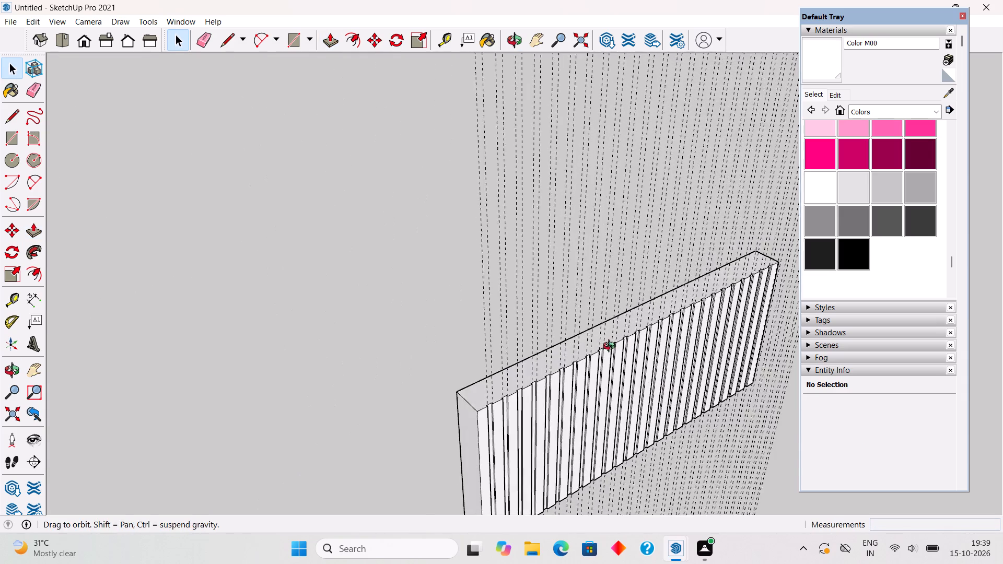
{"action": "middle_click_drag", "start_coordinate": [611, 347], "coordinate": [573, 329]}
{"action": "left_click", "coordinate": [38, 18]}
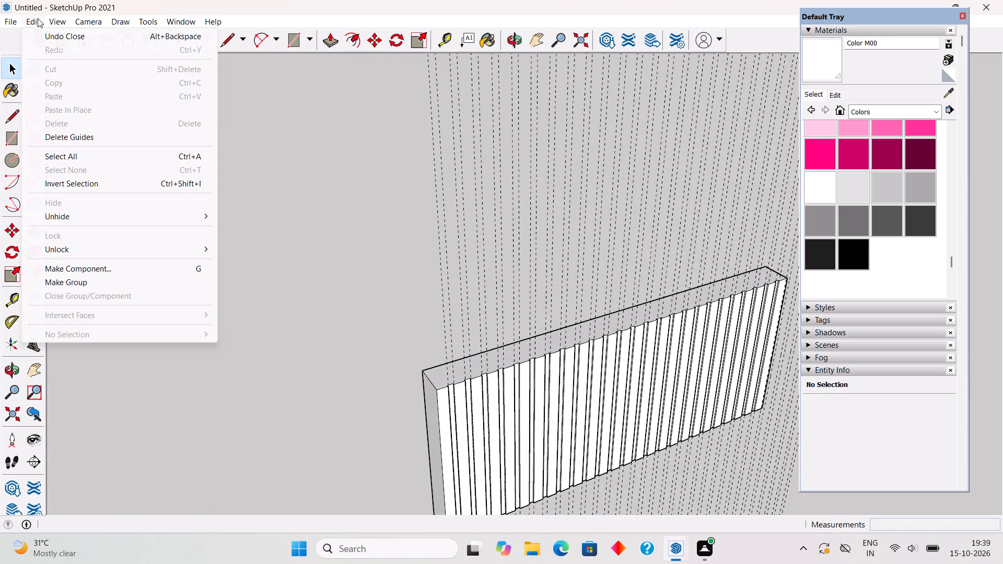
{"action": "left_click", "coordinate": [107, 142]}
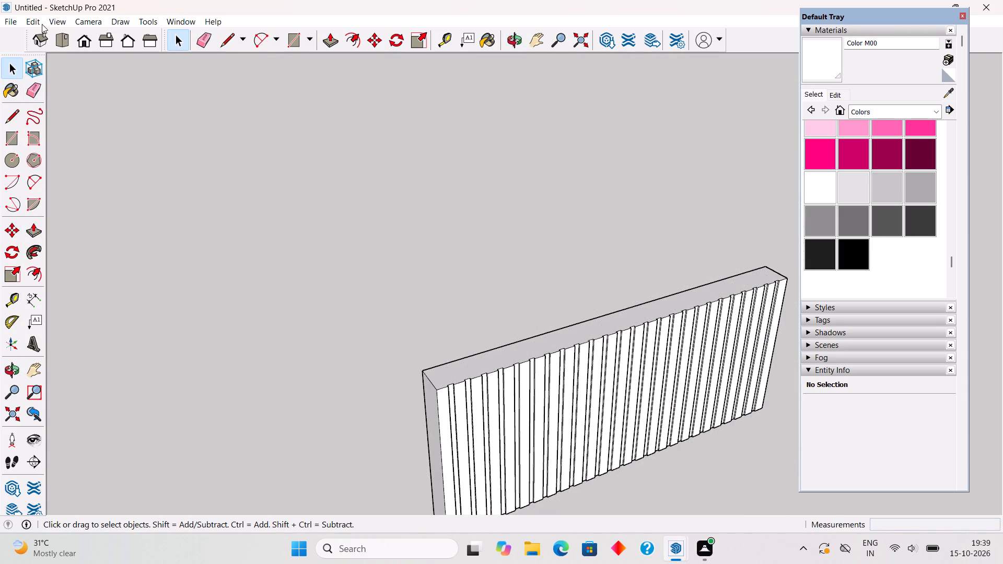
Unhide the last hidden geometry to bring the rest of the house back.
{"action": "left_click", "coordinate": [39, 23]}
{"action": "left_click", "coordinate": [102, 210]}
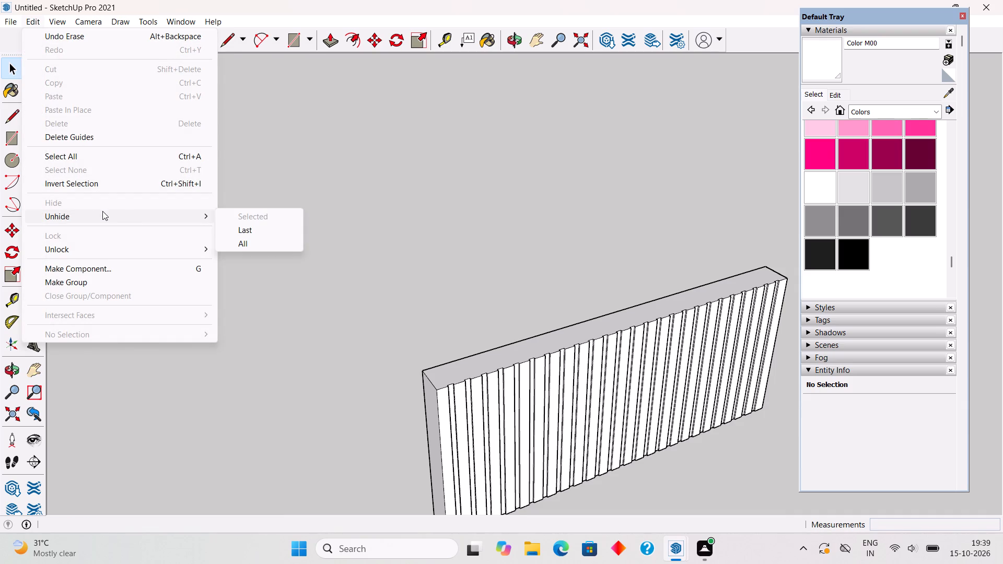
{"action": "left_click", "coordinate": [234, 226]}
Sample lavender Color I01 from the ground-floor siding and paint the grooved porch panel with it.
{"action": "scroll", "coordinate": [375, 242], "scroll_direction": "down", "scroll_amount": 5}
{"action": "middle_click_drag", "start_coordinate": [433, 340], "coordinate": [429, 337]}
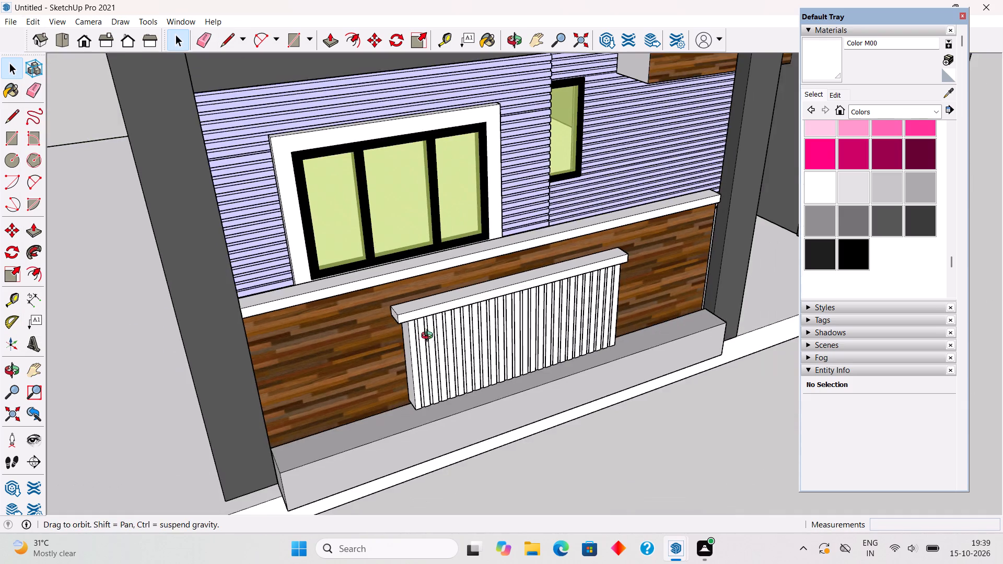
{"action": "middle_click_drag", "start_coordinate": [429, 337], "coordinate": [365, 280]}
{"action": "scroll", "coordinate": [365, 280], "scroll_direction": "down", "scroll_amount": 3}
{"action": "left_click", "coordinate": [948, 97]}
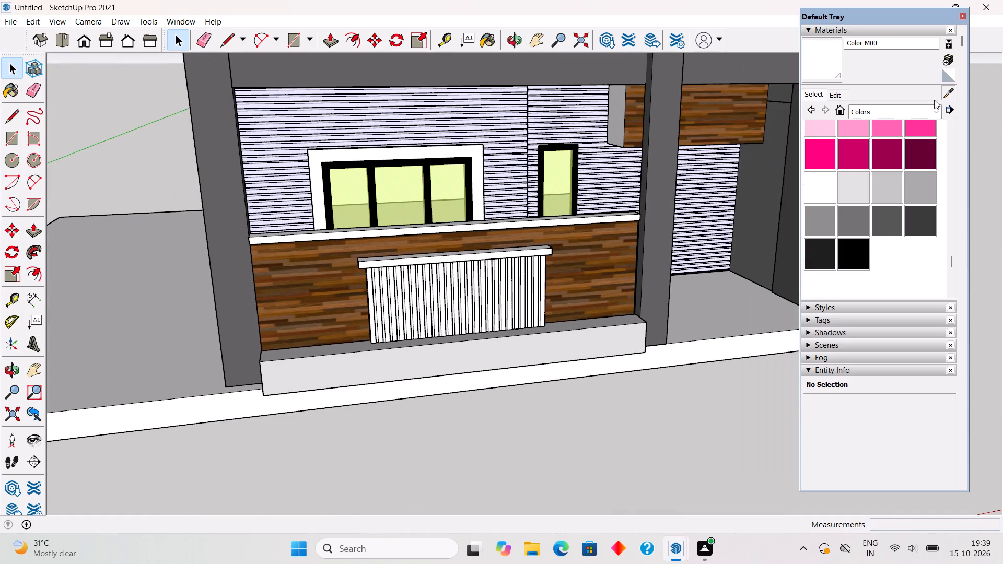
{"action": "left_click", "coordinate": [492, 184]}
{"action": "left_click", "coordinate": [500, 279]}
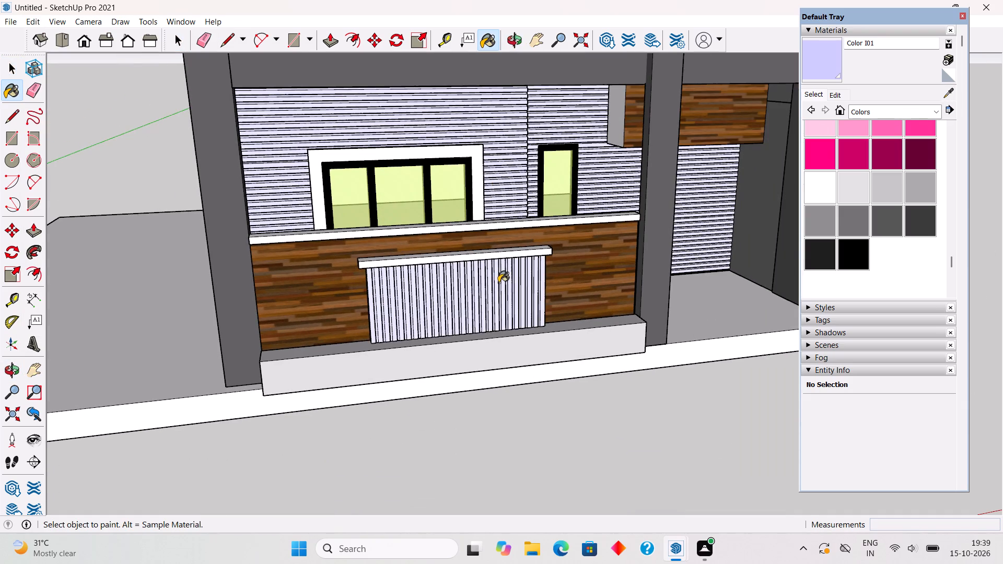
Examine the whole house from the front, above and the side with the painted panel in place.
{"action": "scroll", "coordinate": [498, 283], "scroll_direction": "down", "scroll_amount": 1}
{"action": "key", "text": "space"}
{"action": "scroll", "coordinate": [498, 283], "scroll_direction": "down", "scroll_amount": 1}
{"action": "scroll", "coordinate": [492, 329], "scroll_direction": "down", "scroll_amount": 5}
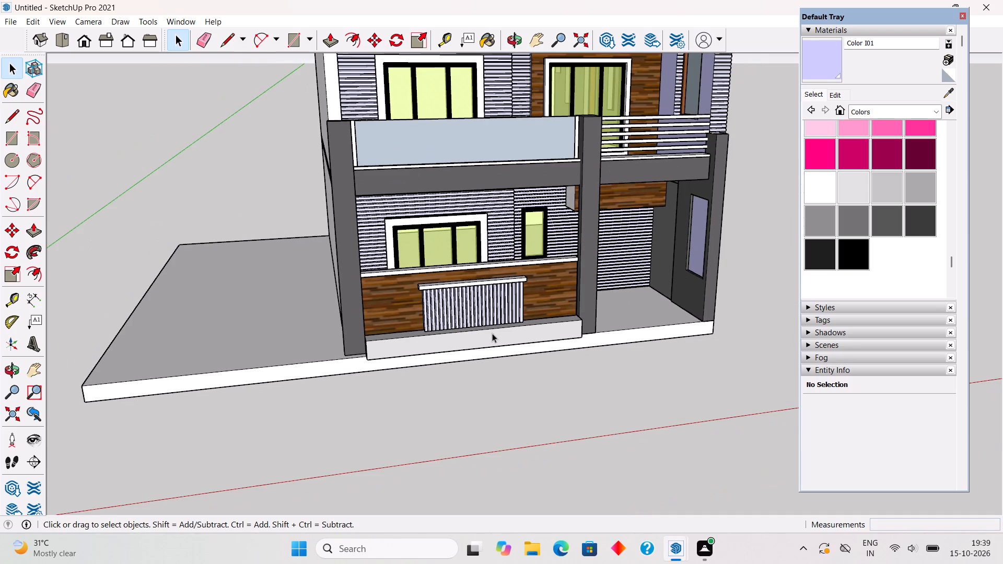
{"action": "middle_click_drag", "start_coordinate": [468, 358], "coordinate": [309, 456]}
{"action": "scroll", "coordinate": [298, 369], "scroll_direction": "down", "scroll_amount": 4}
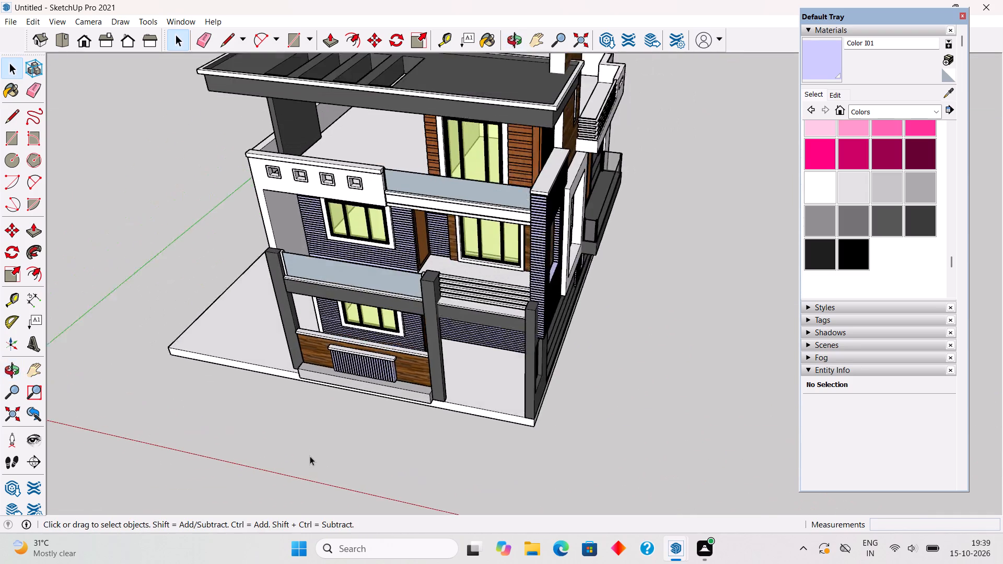
{"action": "scroll", "coordinate": [310, 456], "scroll_direction": "down", "scroll_amount": 1}
{"action": "middle_click_drag", "start_coordinate": [321, 434], "coordinate": [453, 294]}
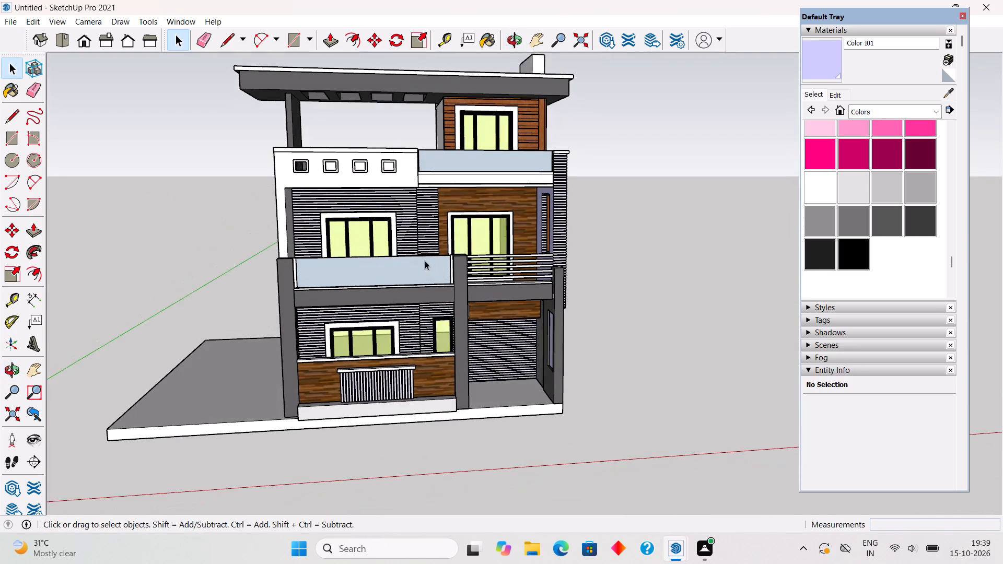
{"action": "middle_click_drag", "start_coordinate": [425, 261], "coordinate": [641, 255]}
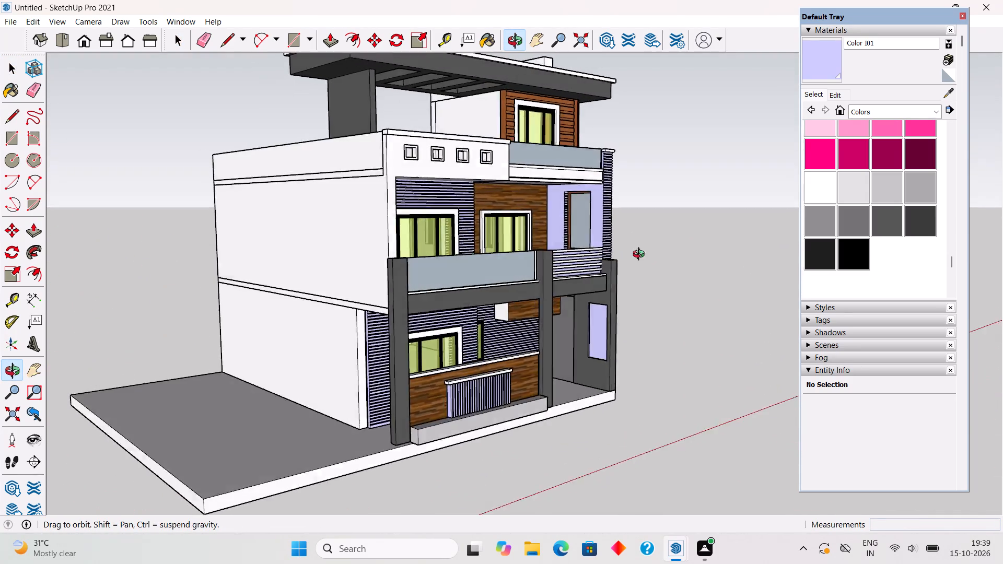
{"action": "middle_click_drag", "start_coordinate": [641, 255], "coordinate": [538, 300]}
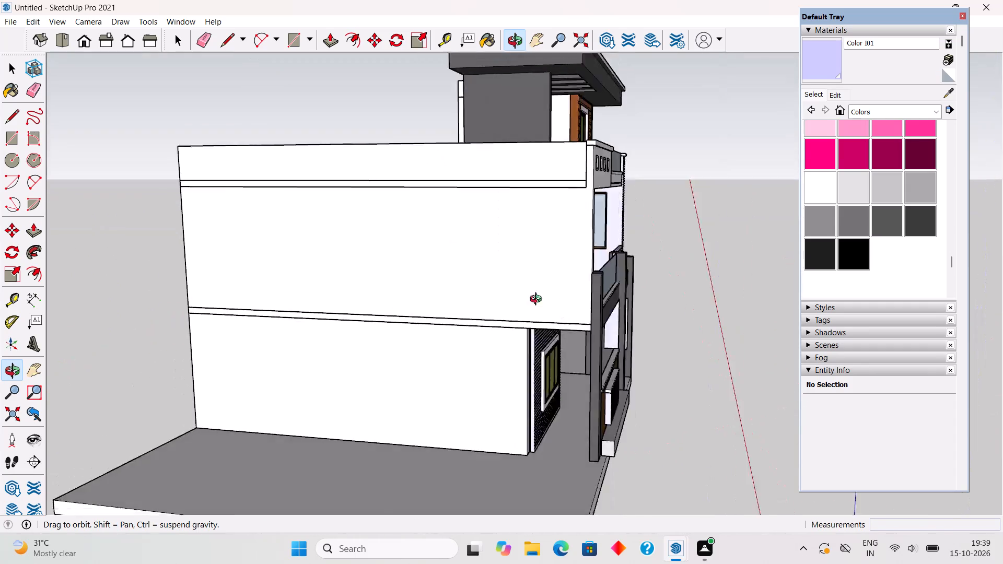
{"action": "middle_click_drag", "start_coordinate": [538, 300], "coordinate": [453, 287]}
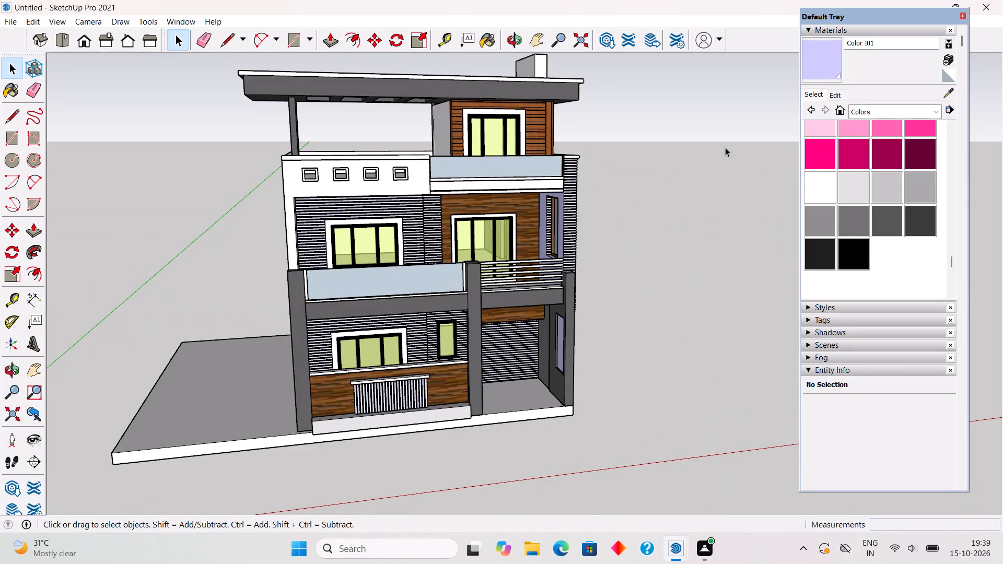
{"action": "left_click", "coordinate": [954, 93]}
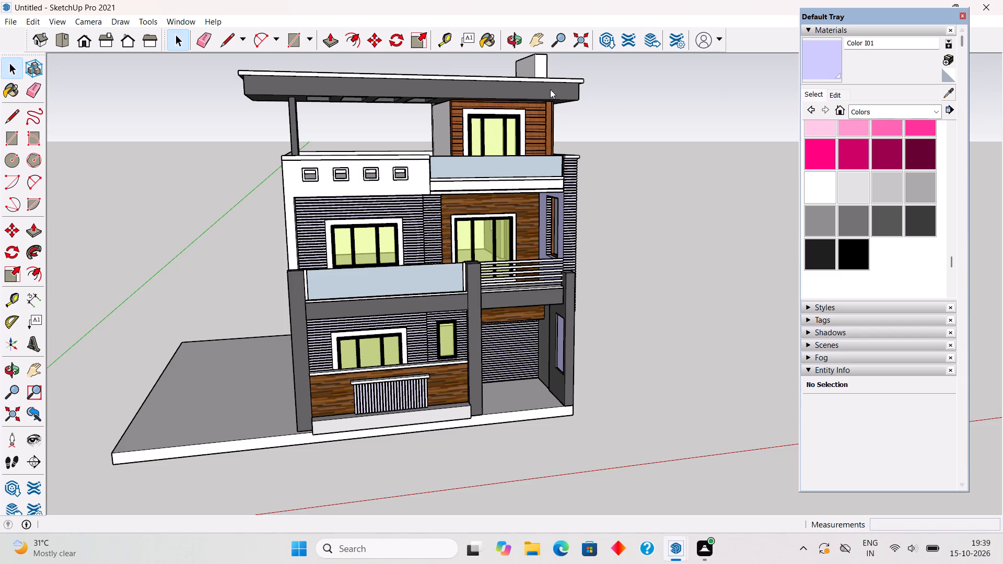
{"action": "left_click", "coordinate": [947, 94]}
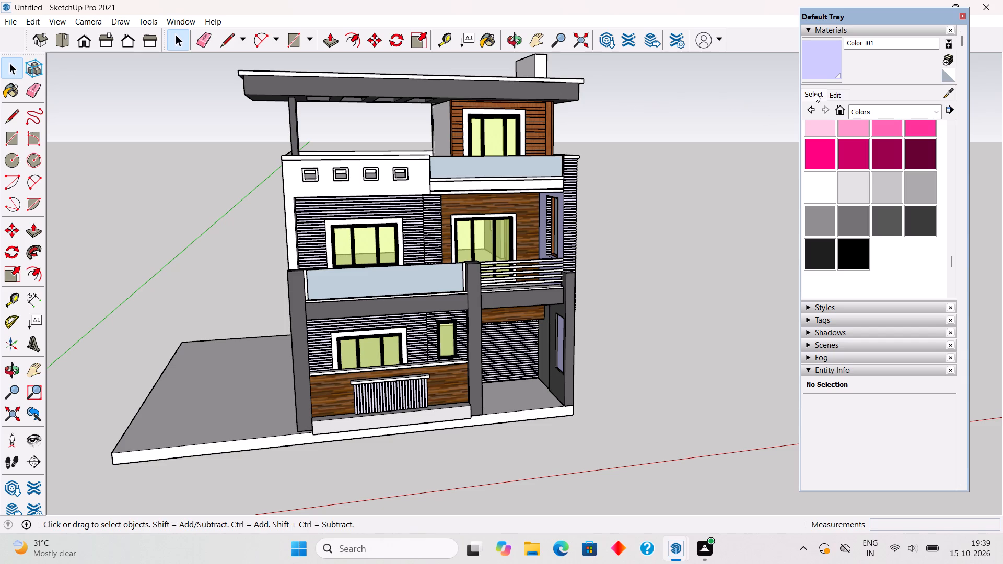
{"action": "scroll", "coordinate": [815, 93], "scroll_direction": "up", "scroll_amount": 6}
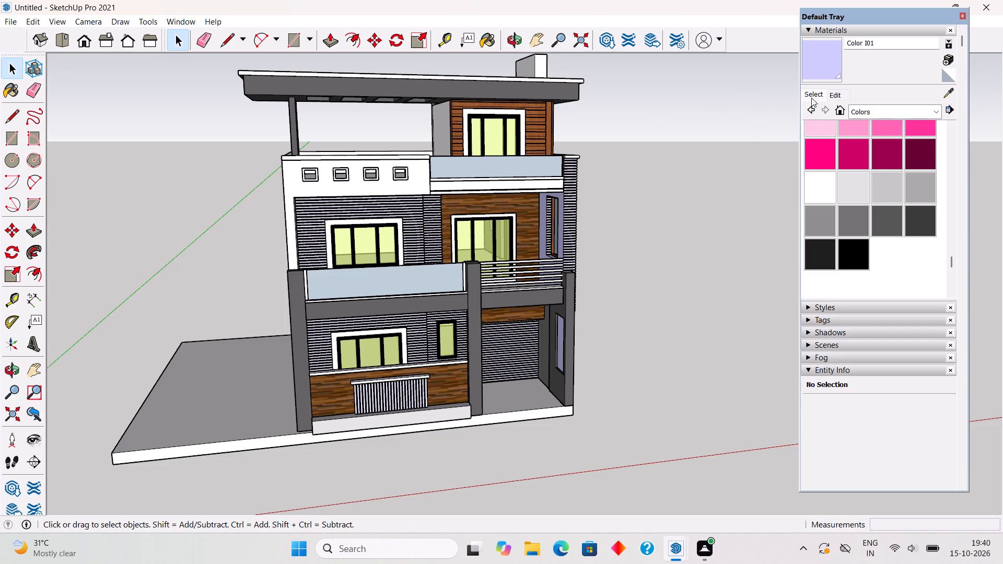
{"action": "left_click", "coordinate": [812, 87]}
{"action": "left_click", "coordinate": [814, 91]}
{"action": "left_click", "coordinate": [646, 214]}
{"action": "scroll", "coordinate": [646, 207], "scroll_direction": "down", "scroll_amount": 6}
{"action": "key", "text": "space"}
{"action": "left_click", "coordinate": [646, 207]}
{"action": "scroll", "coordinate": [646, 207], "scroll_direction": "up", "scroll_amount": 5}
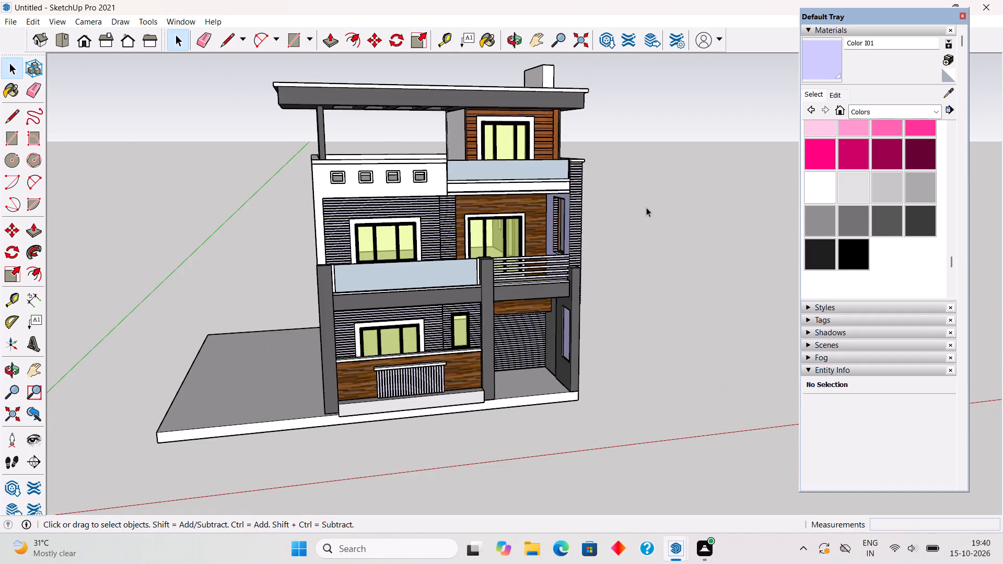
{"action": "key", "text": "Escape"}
Sample dark grey Color M06 from the first-floor balcony beam and paint the four square opening frames on the white parapet.
{"action": "left_click", "coordinate": [950, 95]}
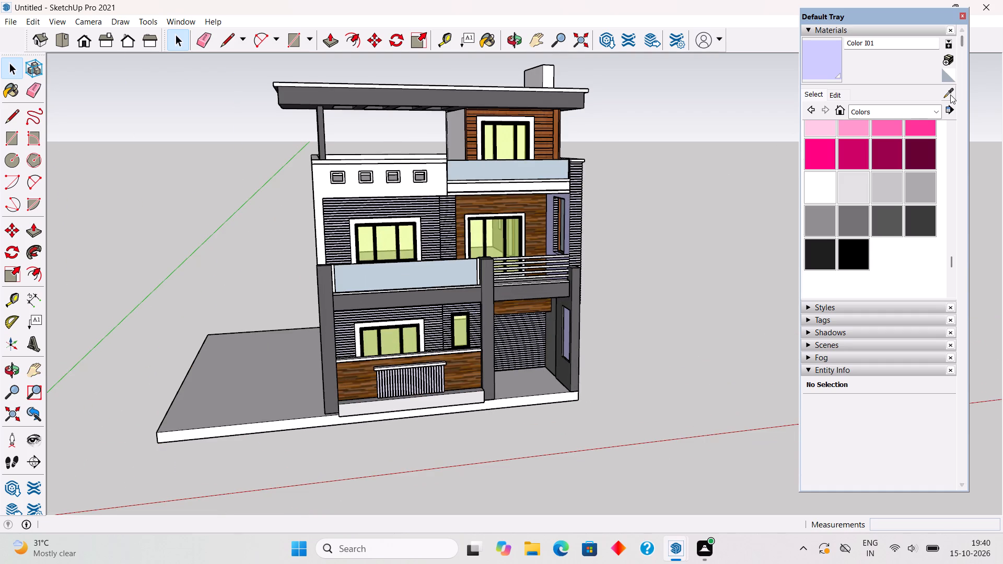
{"action": "left_click", "coordinate": [410, 296]}
{"action": "scroll", "coordinate": [416, 159], "scroll_direction": "up", "scroll_amount": 3}
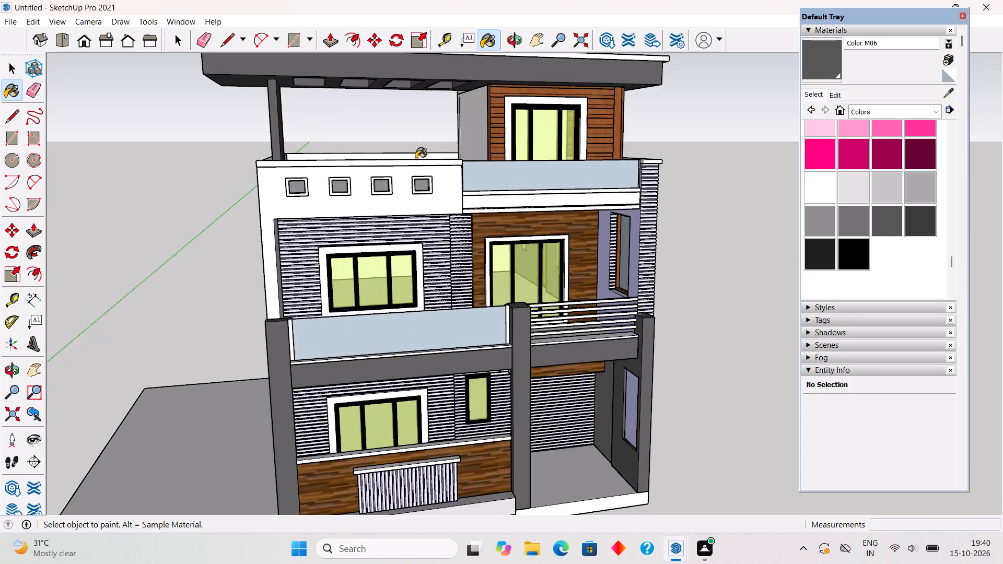
{"action": "scroll", "coordinate": [416, 159], "scroll_direction": "up", "scroll_amount": 10}
{"action": "left_click", "coordinate": [414, 188]}
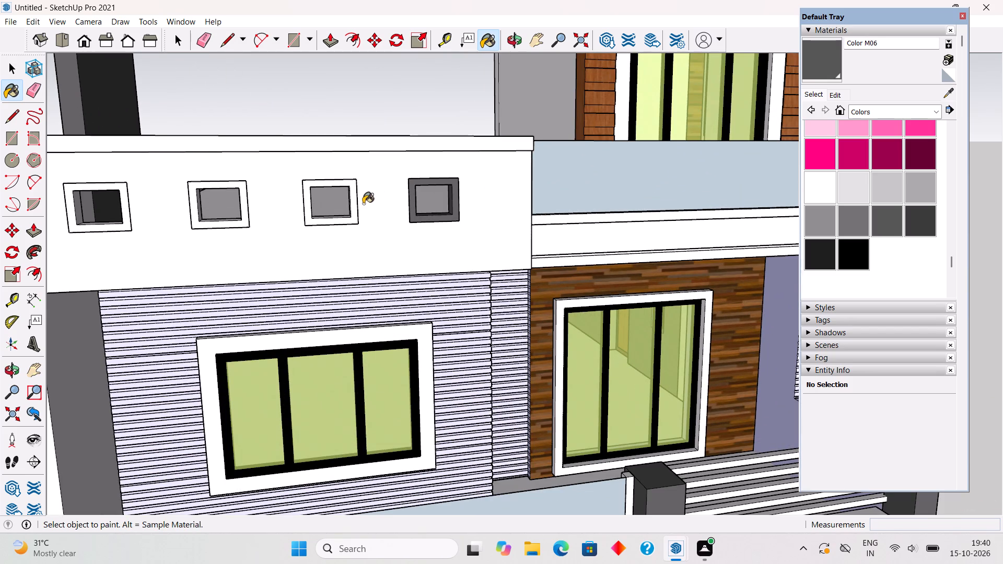
{"action": "left_click", "coordinate": [354, 211]}
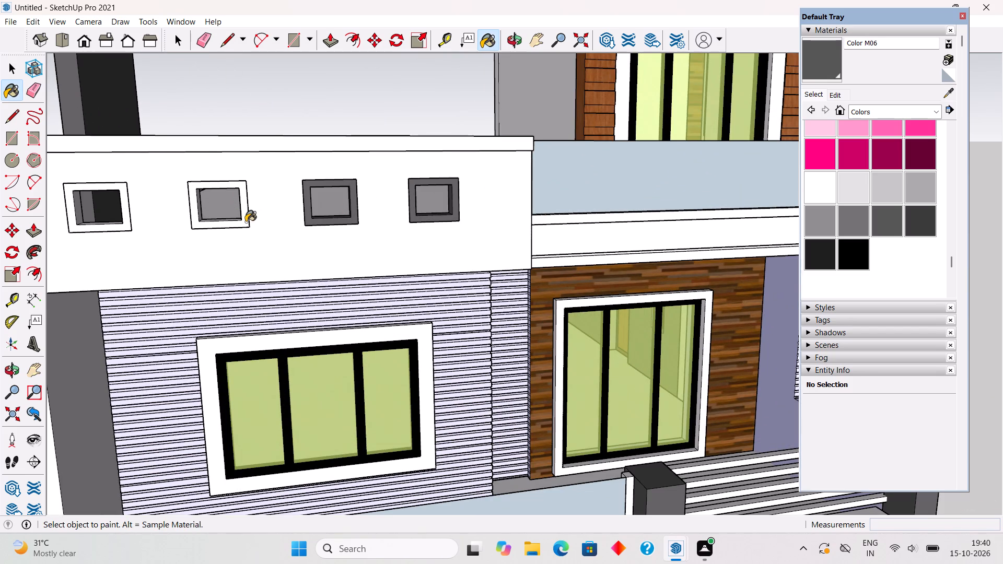
{"action": "left_click", "coordinate": [244, 222]}
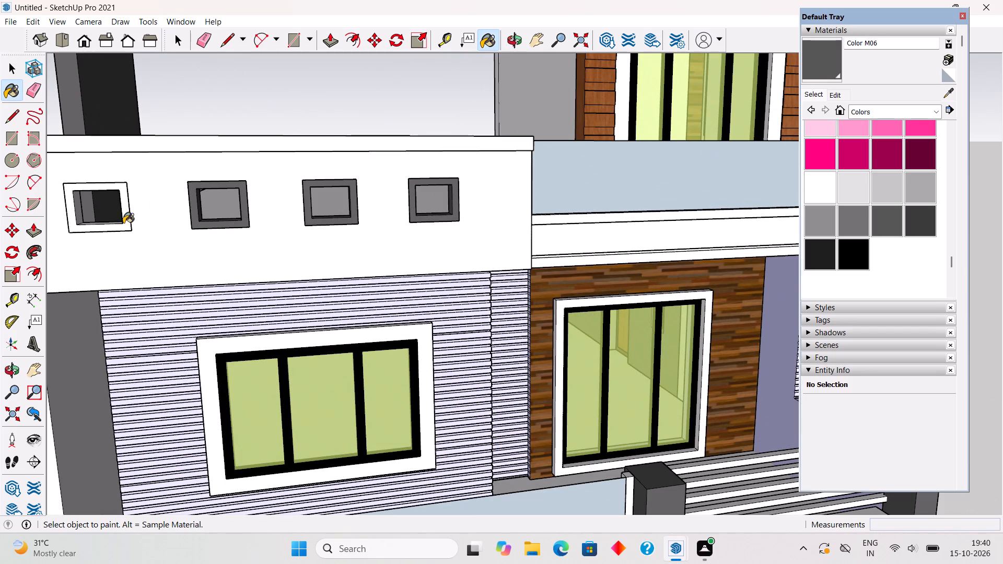
{"action": "left_click", "coordinate": [126, 226]}
{"action": "scroll", "coordinate": [127, 227], "scroll_direction": "down", "scroll_amount": 16}
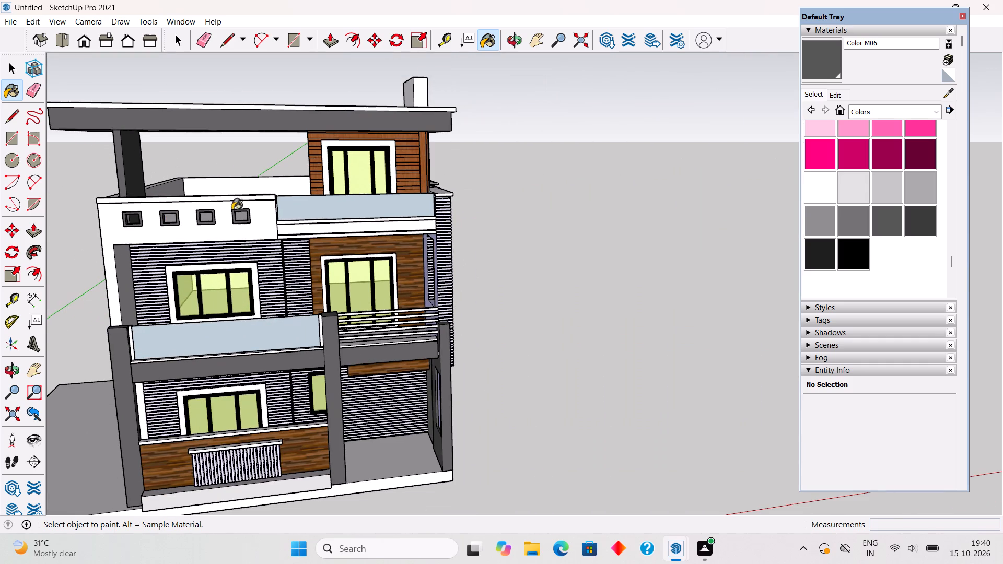
Paint the white parapet's coping and the fascia below the top-floor balcony glass with Color M06.
{"action": "left_click", "coordinate": [236, 197]}
{"action": "middle_click_drag", "start_coordinate": [378, 224], "coordinate": [517, 203]}
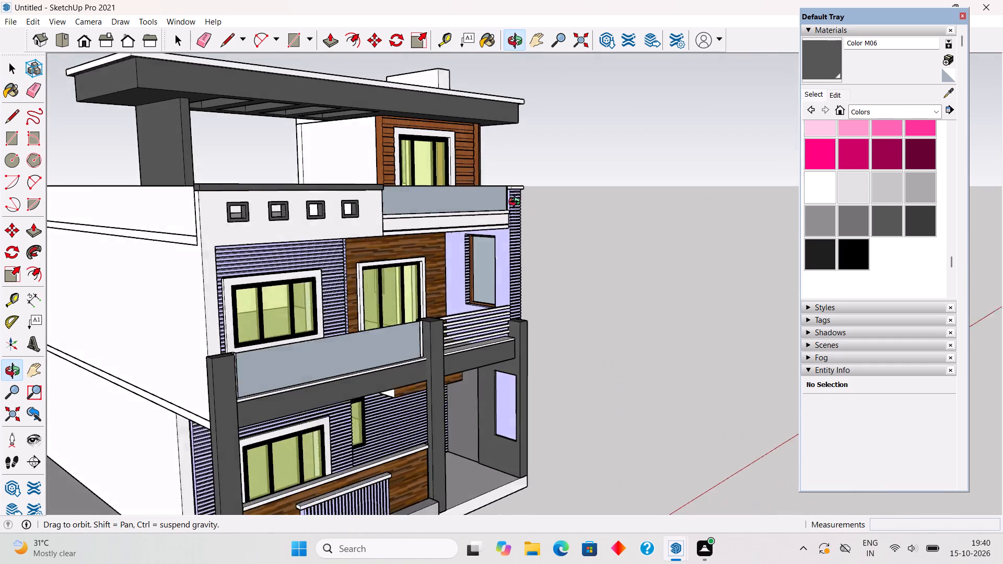
{"action": "middle_click_drag", "start_coordinate": [517, 203], "coordinate": [507, 203]}
{"action": "middle_click_drag", "start_coordinate": [464, 214], "coordinate": [317, 213]}
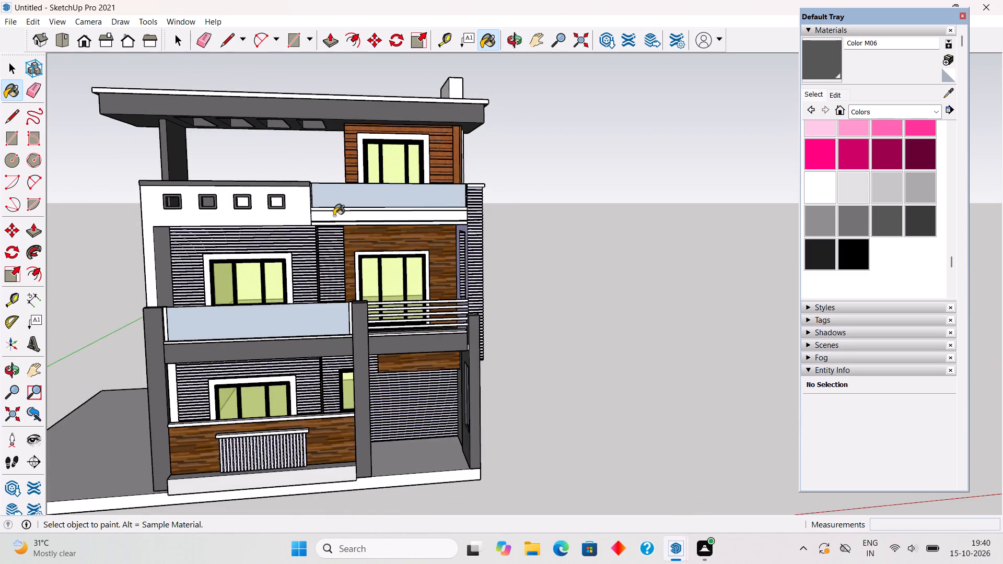
{"action": "scroll", "coordinate": [334, 216], "scroll_direction": "up", "scroll_amount": 7}
{"action": "left_click", "coordinate": [346, 218]}
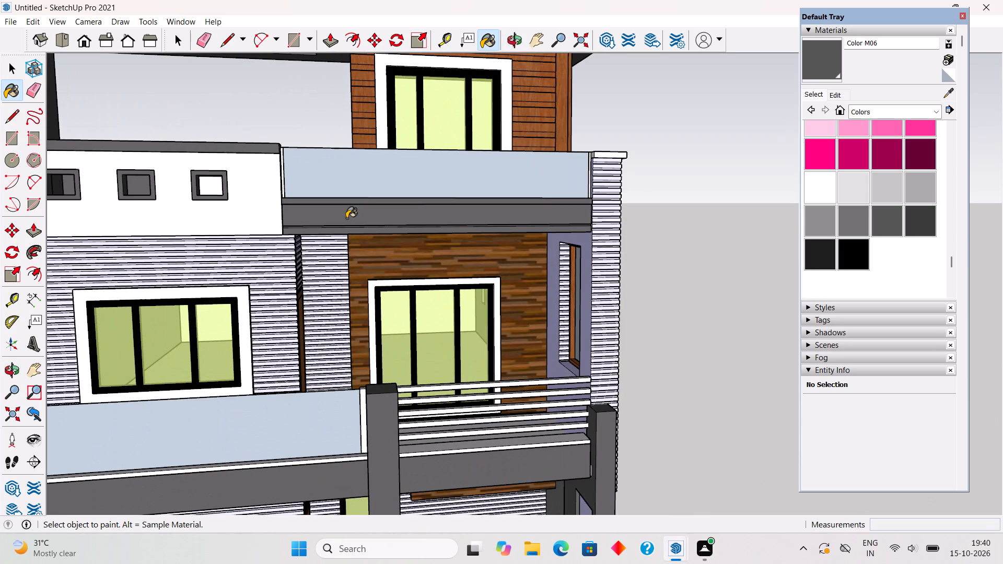
{"action": "key", "text": "space"}
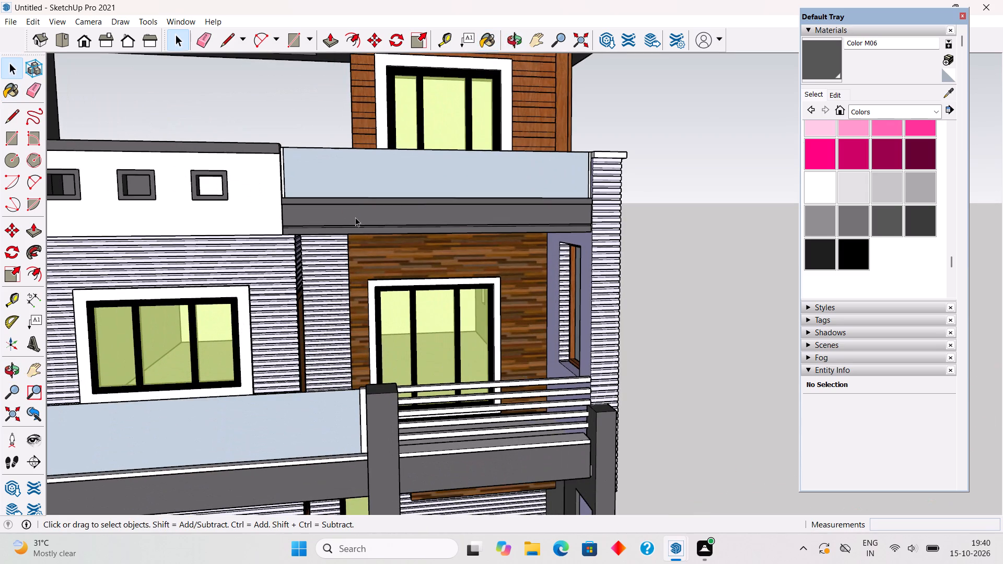
Paint the faces of the thin ledge along the lower part of the top-floor balcony fascia with white Color M00.
{"action": "triple_click", "coordinate": [356, 217]}
{"action": "scroll", "coordinate": [357, 217], "scroll_direction": "up", "scroll_amount": 12}
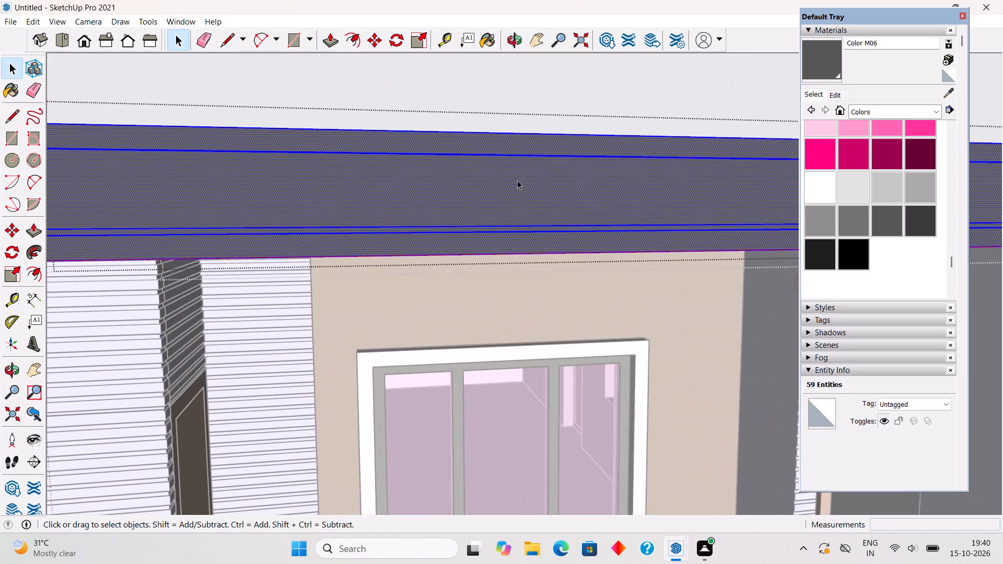
{"action": "left_click", "coordinate": [819, 187]}
{"action": "scroll", "coordinate": [666, 242], "scroll_direction": "up", "scroll_amount": 4}
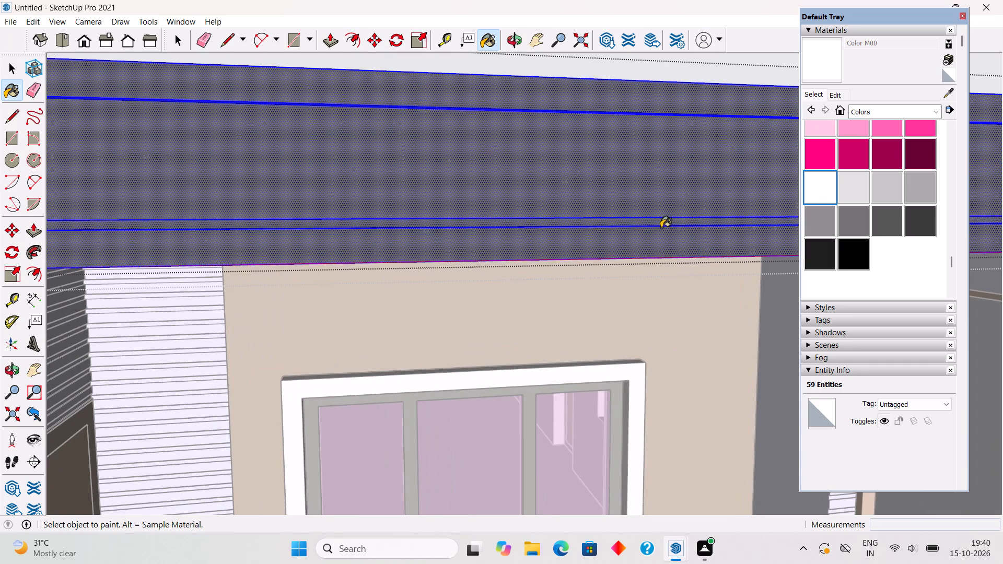
{"action": "key", "text": "space"}
{"action": "left_click", "coordinate": [656, 220]}
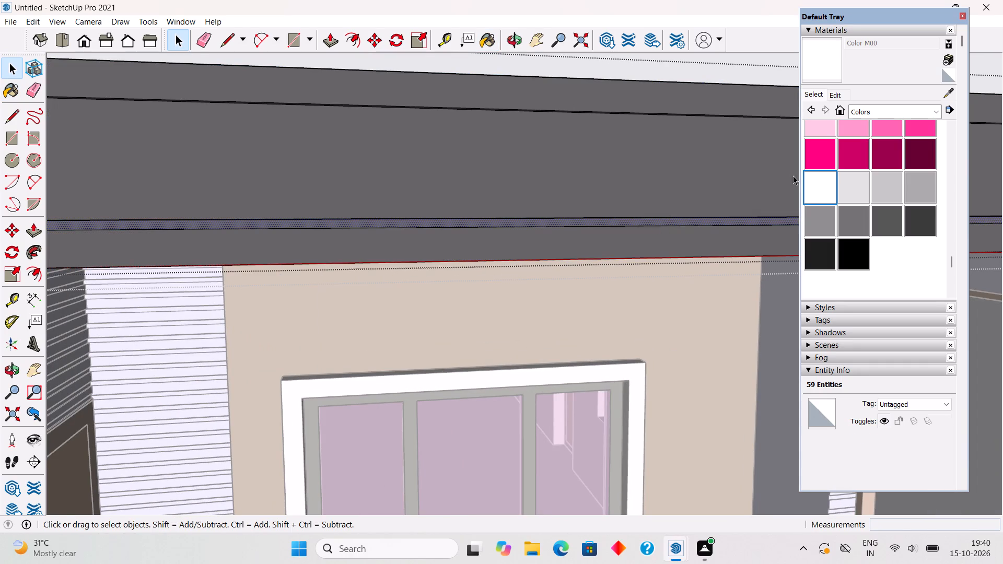
{"action": "left_click", "coordinate": [807, 194]}
{"action": "scroll", "coordinate": [705, 226], "scroll_direction": "up", "scroll_amount": 5}
{"action": "left_click", "coordinate": [704, 219]}
{"action": "middle_click_drag", "start_coordinate": [702, 228], "coordinate": [698, 276]}
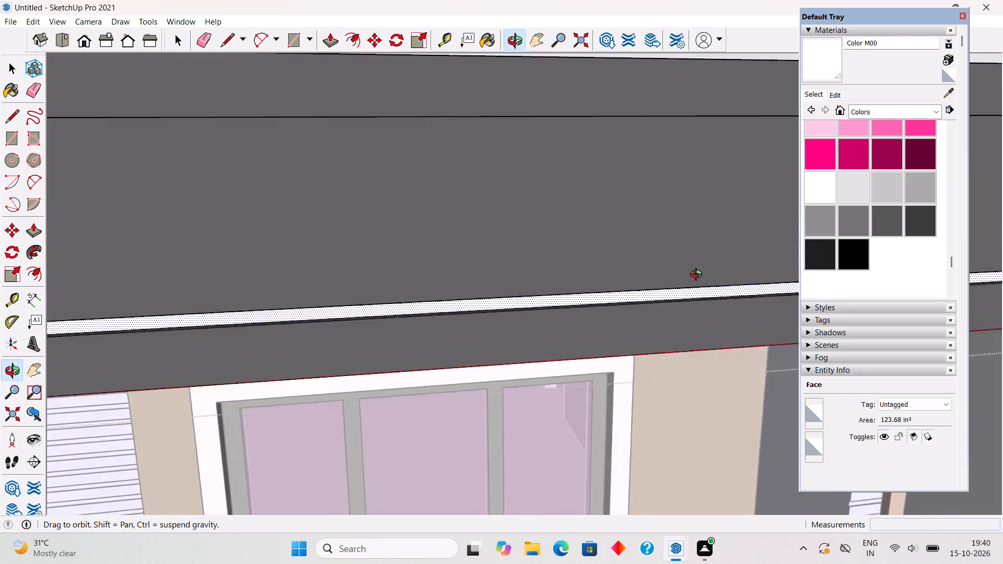
{"action": "middle_click_drag", "start_coordinate": [698, 276], "coordinate": [698, 310]}
{"action": "left_click", "coordinate": [689, 386]}
{"action": "left_click", "coordinate": [689, 390]}
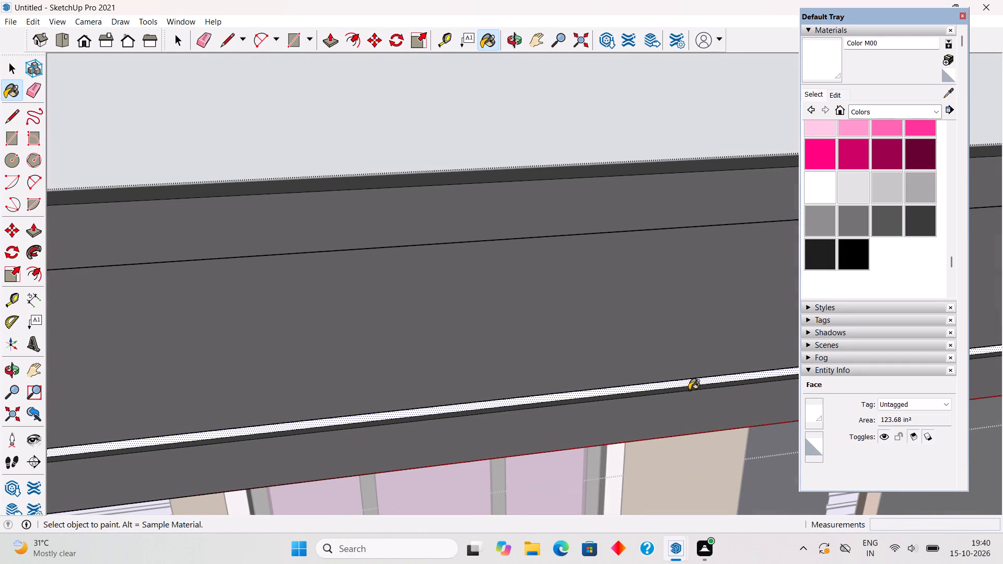
{"action": "left_click", "coordinate": [689, 387]}
{"action": "scroll", "coordinate": [689, 387], "scroll_direction": "up", "scroll_amount": 9}
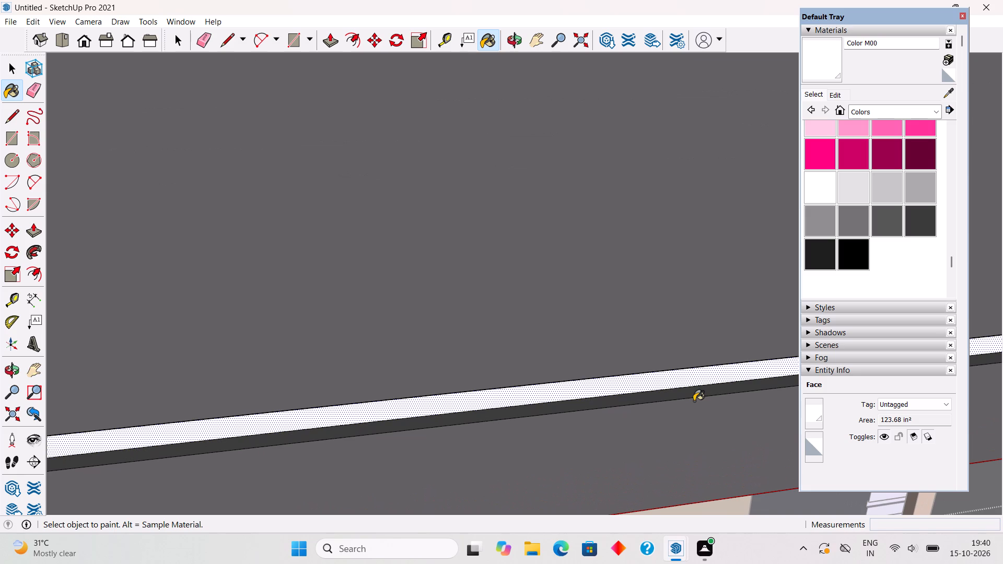
{"action": "left_click", "coordinate": [694, 394]}
{"action": "middle_click_drag", "start_coordinate": [687, 368], "coordinate": [615, 118]}
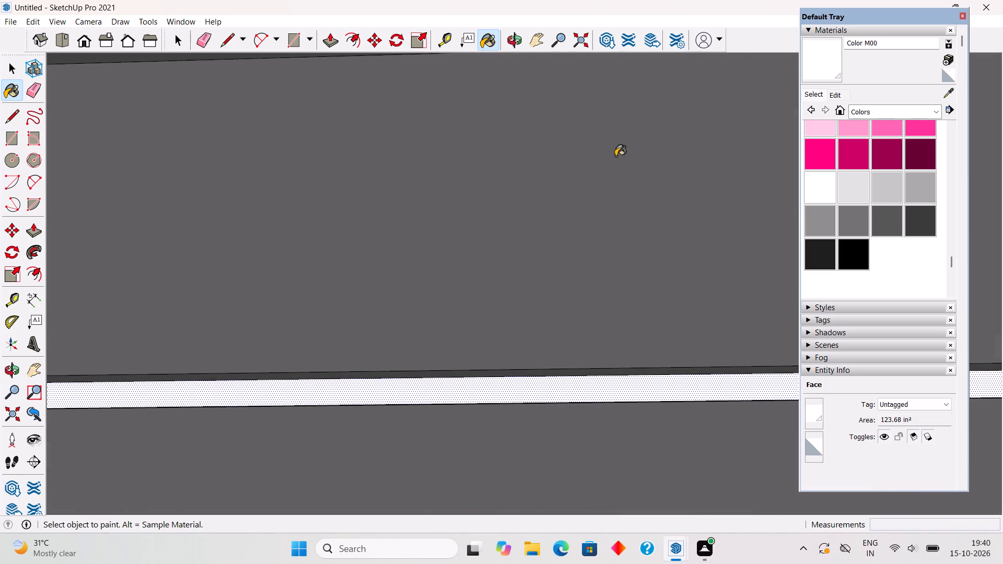
{"action": "left_click", "coordinate": [621, 373]}
{"action": "scroll", "coordinate": [620, 373], "scroll_direction": "down", "scroll_amount": 12}
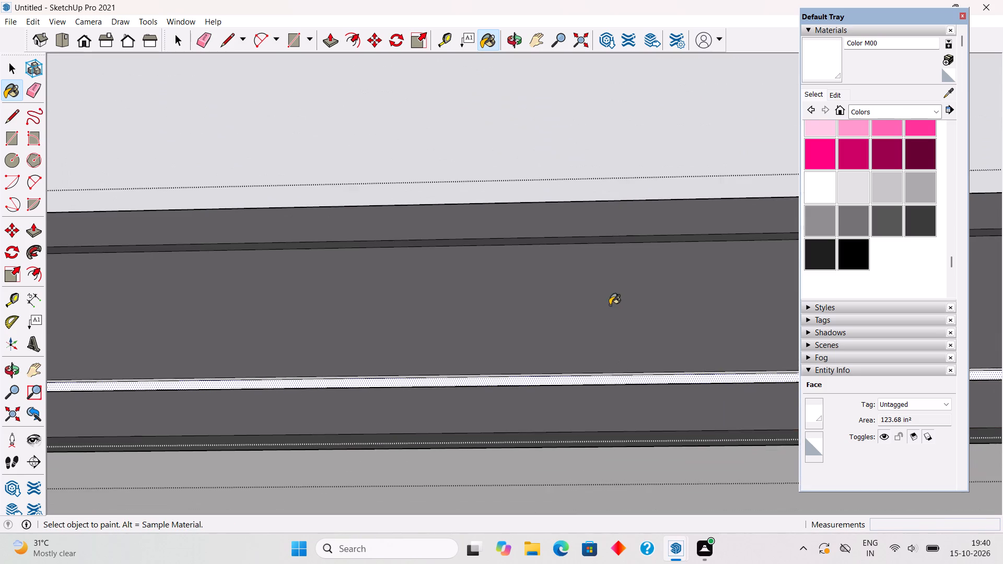
Paint the projecting band directly below the top-floor balcony glass with Color M00, covering its front, underside and top faces.
{"action": "middle_click_drag", "start_coordinate": [607, 299], "coordinate": [612, 365]}
{"action": "left_click", "coordinate": [605, 327]}
{"action": "middle_click_drag", "start_coordinate": [598, 324], "coordinate": [598, 254]}
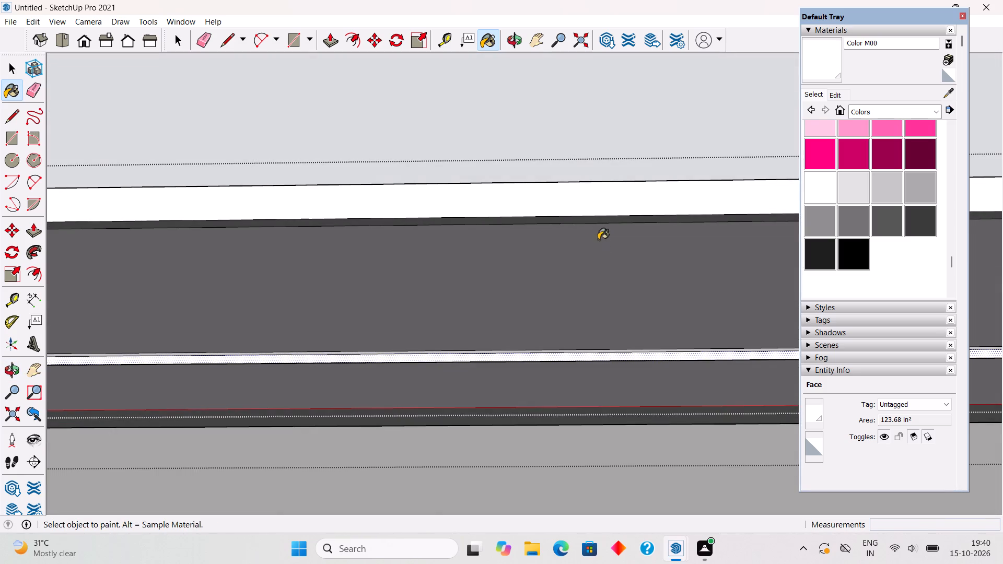
{"action": "left_click", "coordinate": [595, 222]}
{"action": "middle_click_drag", "start_coordinate": [597, 208], "coordinate": [612, 372]}
{"action": "scroll", "coordinate": [612, 372], "scroll_direction": "down", "scroll_amount": 4}
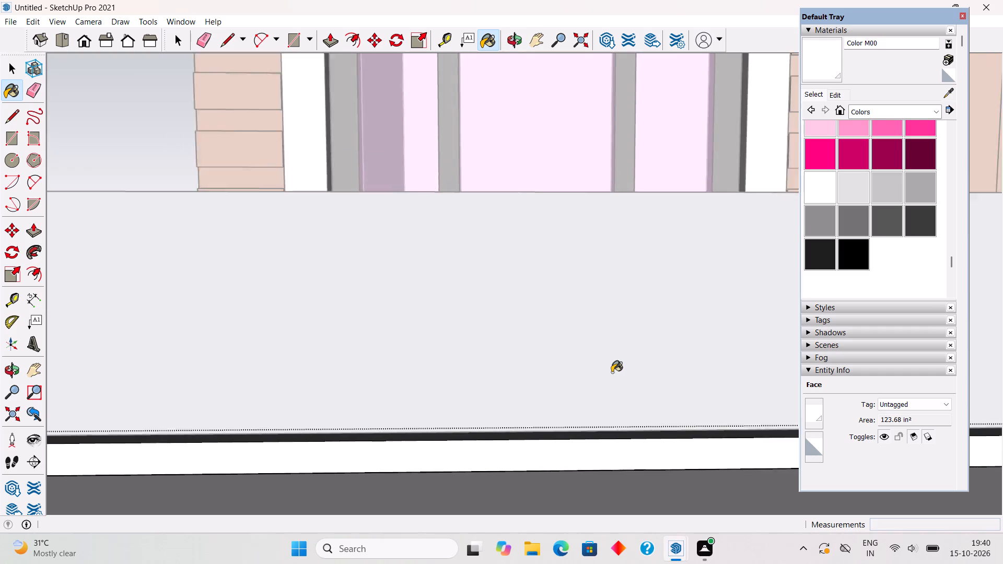
{"action": "left_click", "coordinate": [619, 426]}
{"action": "scroll", "coordinate": [567, 330], "scroll_direction": "down", "scroll_amount": 5}
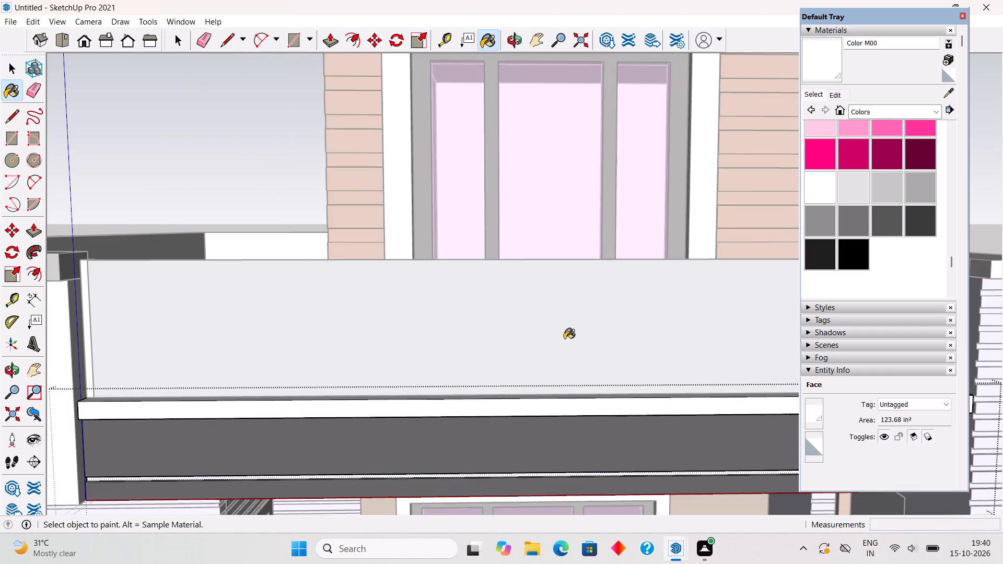
{"action": "scroll", "coordinate": [564, 339], "scroll_direction": "down", "scroll_amount": 4}
{"action": "scroll", "coordinate": [378, 389], "scroll_direction": "down", "scroll_amount": 4}
{"action": "key", "text": "space"}
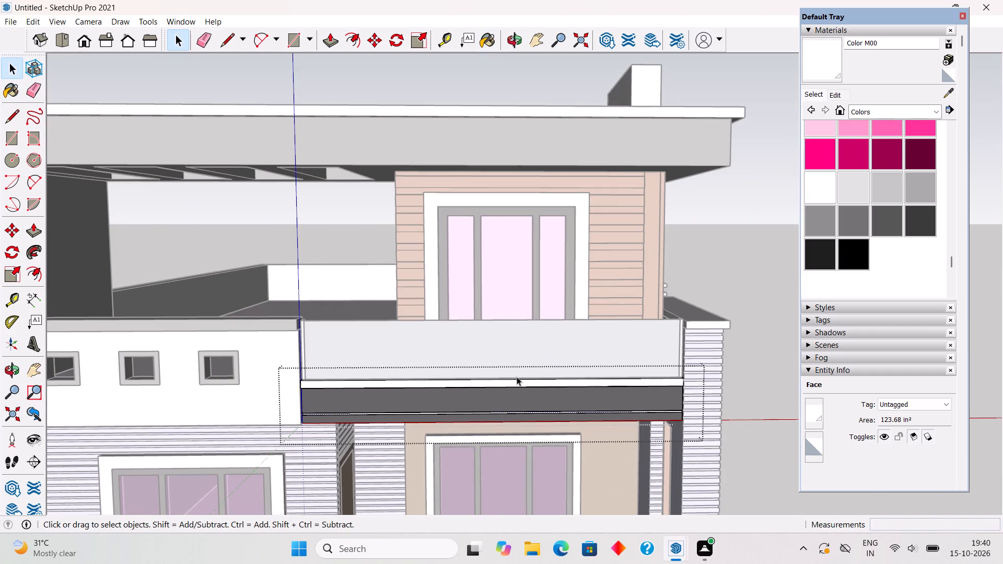
{"action": "middle_click_drag", "start_coordinate": [634, 399], "coordinate": [446, 368]}
{"action": "scroll", "coordinate": [544, 370], "scroll_direction": "up", "scroll_amount": 4}
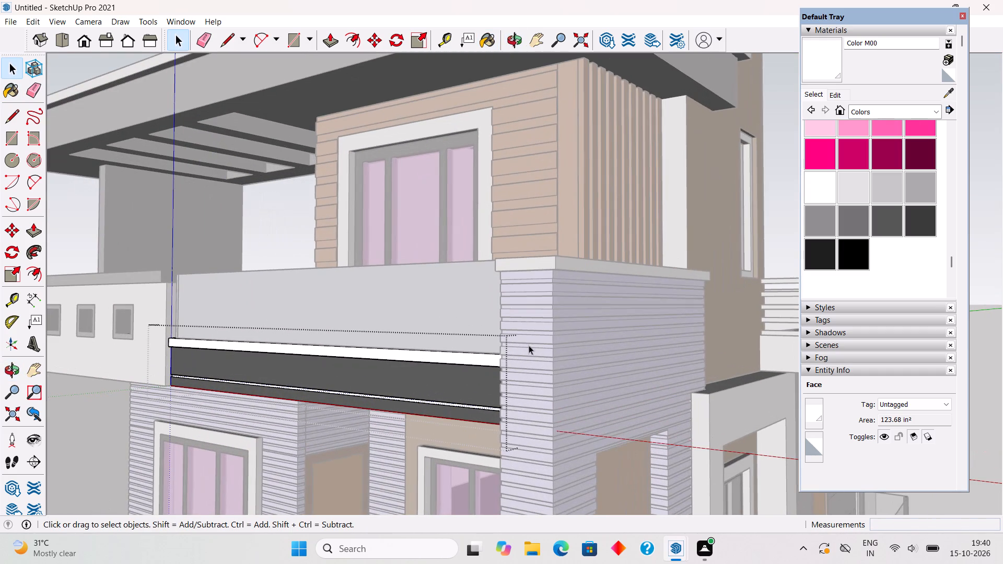
{"action": "key", "text": "space"}
{"action": "left_click", "coordinate": [773, 229]}
Paint the two vertical end posts of the top-floor front balcony glass with black Color M09.
{"action": "scroll", "coordinate": [753, 240], "scroll_direction": "down", "scroll_amount": 5}
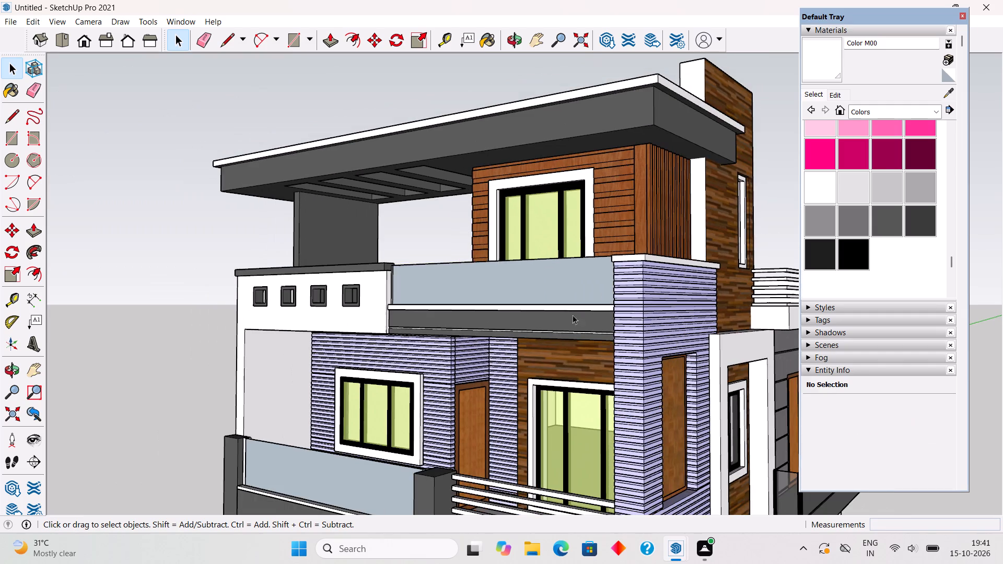
{"action": "middle_click_drag", "start_coordinate": [548, 326], "coordinate": [741, 429]}
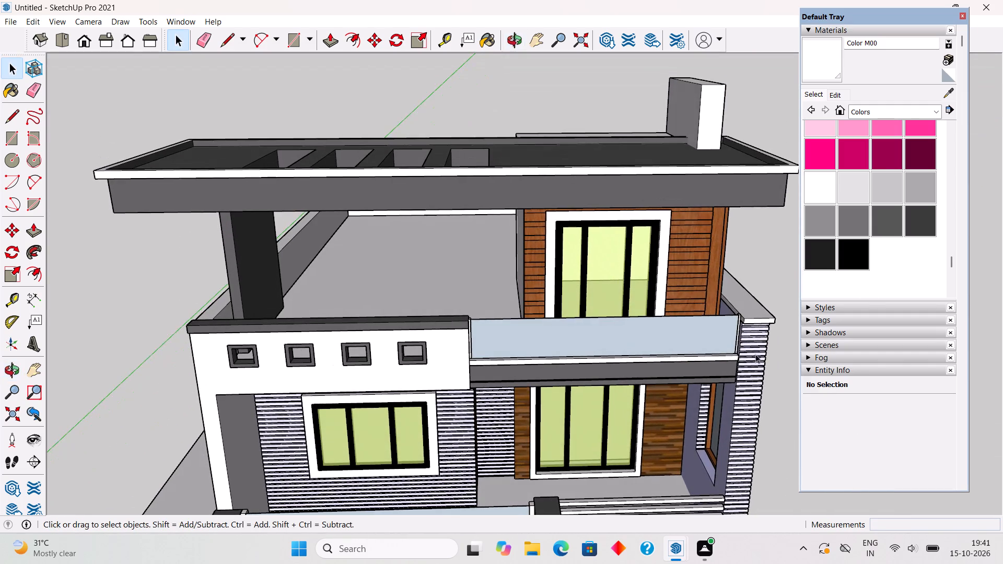
{"action": "left_click", "coordinate": [849, 261]}
{"action": "scroll", "coordinate": [714, 349], "scroll_direction": "up", "scroll_amount": 10}
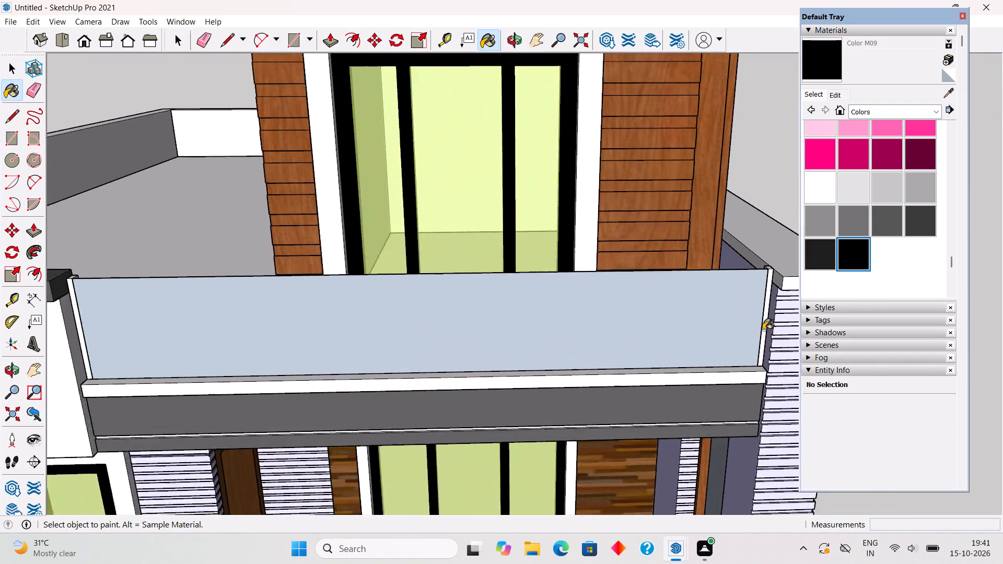
{"action": "left_click", "coordinate": [764, 330]}
{"action": "scroll", "coordinate": [749, 334], "scroll_direction": "down", "scroll_amount": 4}
{"action": "scroll", "coordinate": [244, 360], "scroll_direction": "up", "scroll_amount": 4}
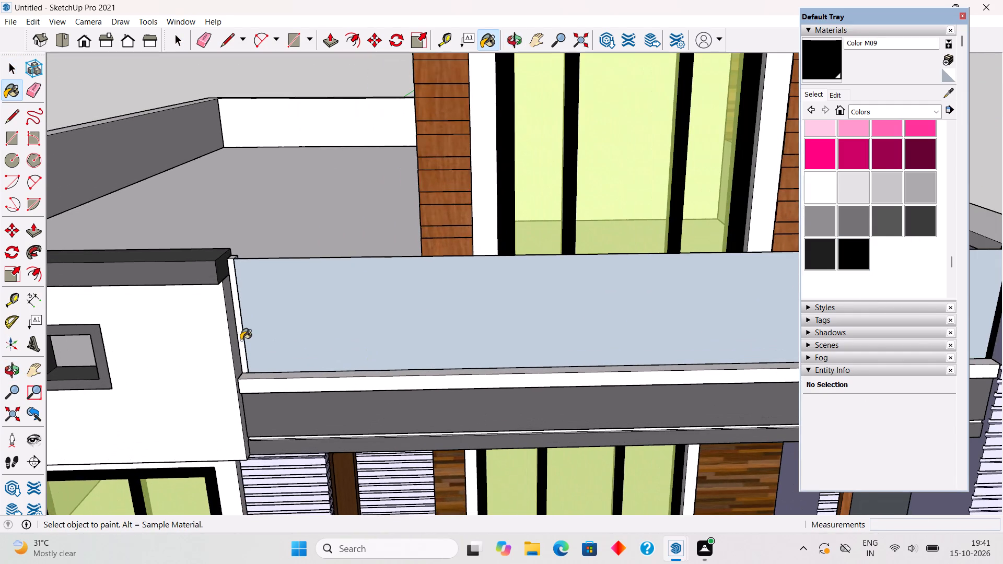
{"action": "left_click", "coordinate": [241, 340]}
{"action": "key", "text": "space"}
Sample Translucent Glass Gray from the side wall's first-floor window and paint the top-floor front balcony glass with it.
{"action": "scroll", "coordinate": [241, 340], "scroll_direction": "down", "scroll_amount": 5}
{"action": "scroll", "coordinate": [303, 324], "scroll_direction": "down", "scroll_amount": 4}
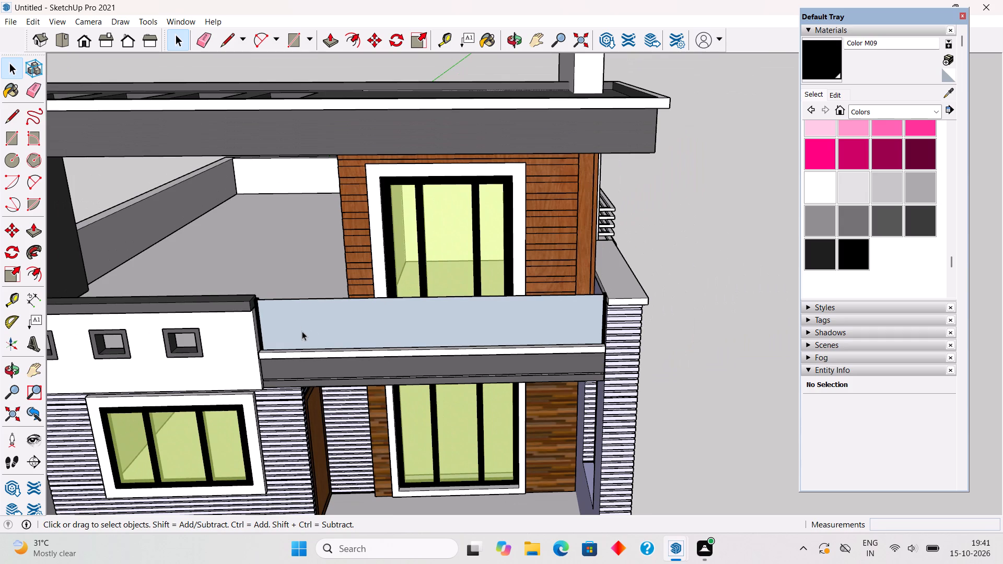
{"action": "scroll", "coordinate": [302, 331], "scroll_direction": "down", "scroll_amount": 4}
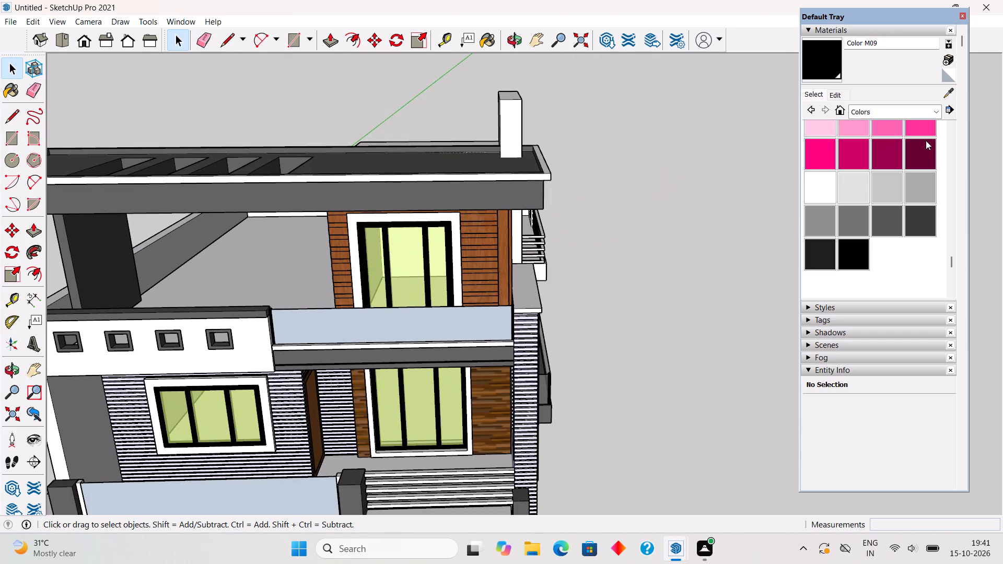
{"action": "left_click", "coordinate": [947, 97]}
{"action": "middle_click_drag", "start_coordinate": [673, 240], "coordinate": [435, 198]}
{"action": "left_click", "coordinate": [471, 355]}
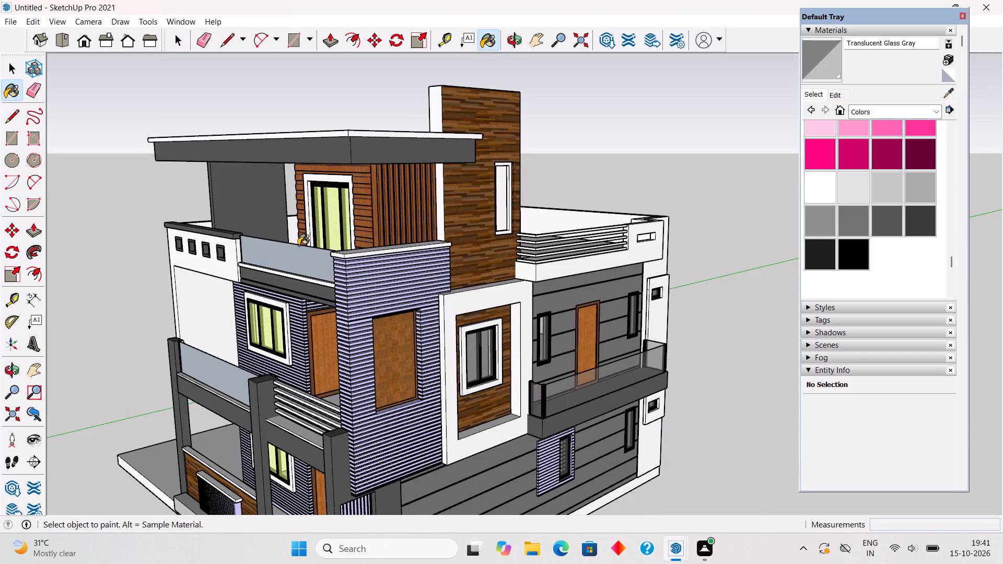
{"action": "left_click", "coordinate": [298, 245]}
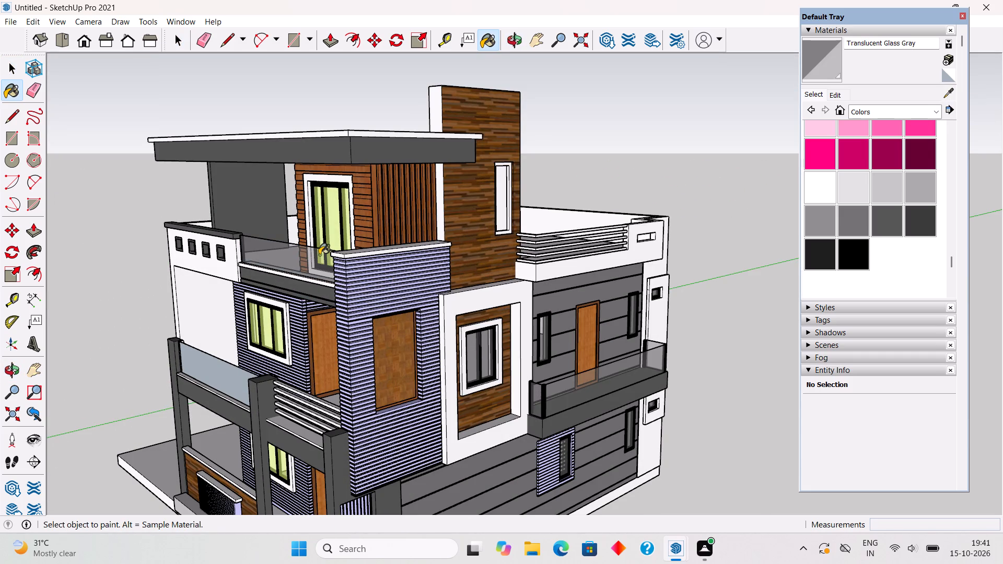
{"action": "key", "text": "space"}
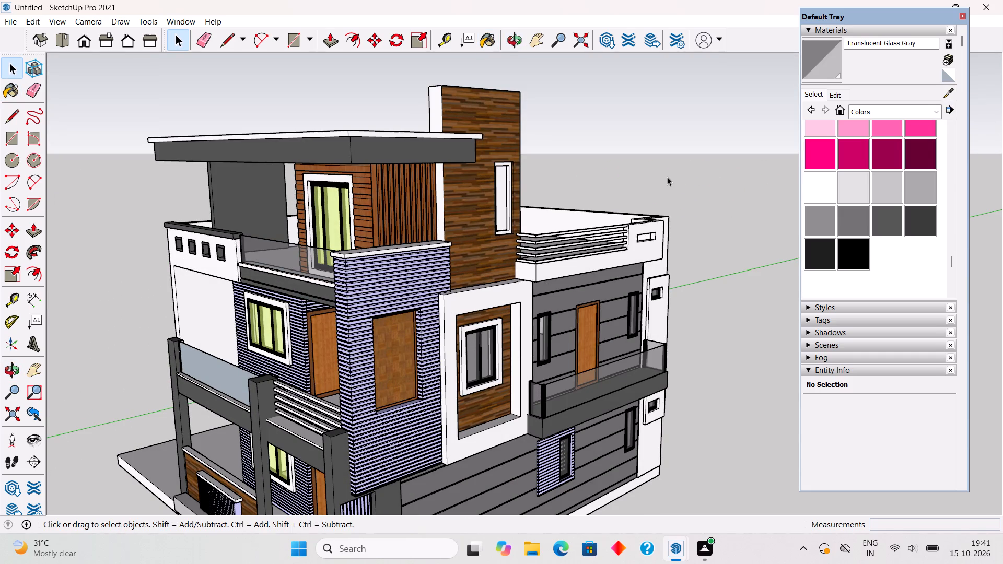
Lighten the Translucent Glass Gray material's colour to white.
{"action": "scroll", "coordinate": [655, 269], "scroll_direction": "down", "scroll_amount": 2}
{"action": "middle_click_drag", "start_coordinate": [617, 351], "coordinate": [635, 338]}
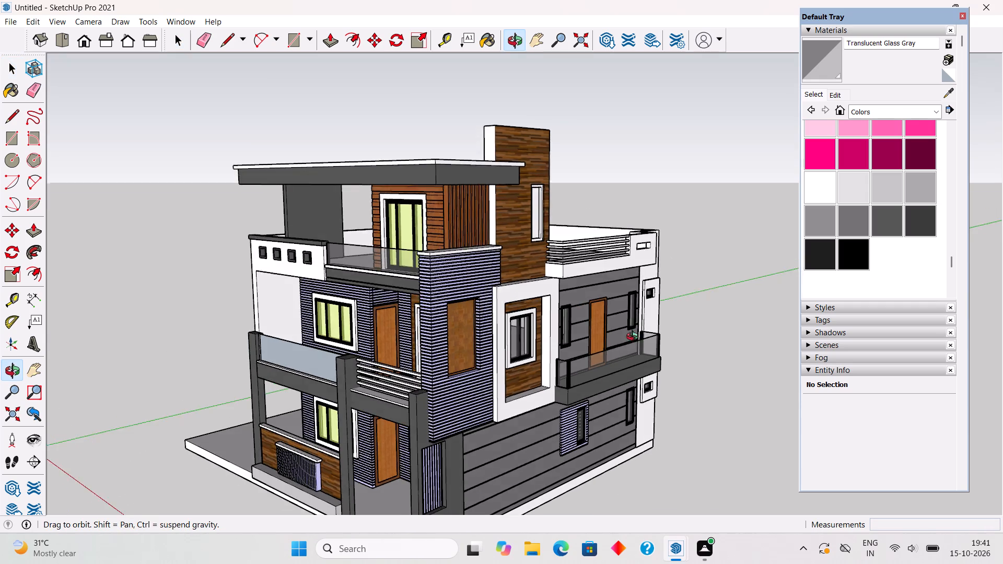
{"action": "middle_click_drag", "start_coordinate": [635, 338], "coordinate": [650, 210]}
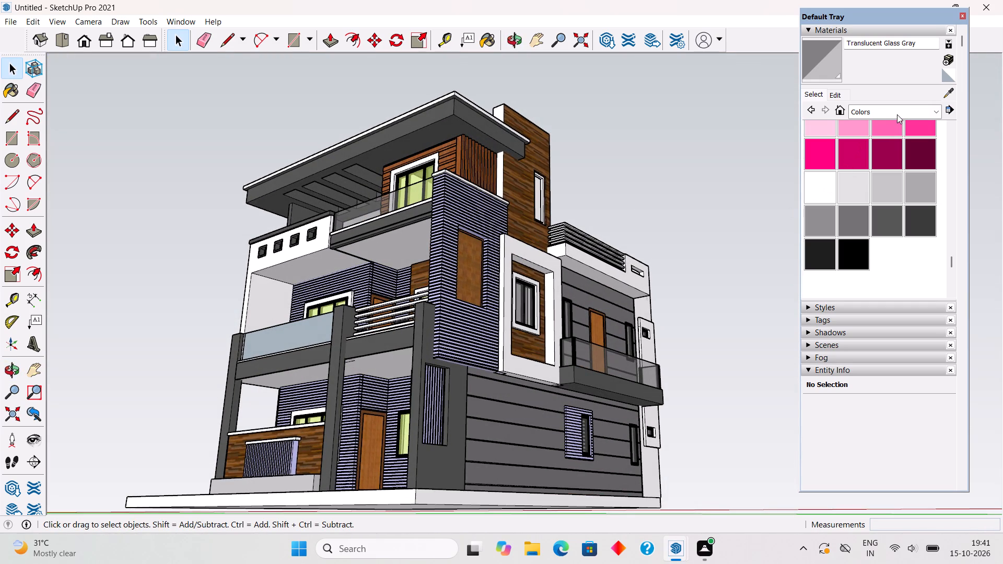
{"action": "left_click", "coordinate": [897, 114]}
{"action": "left_click", "coordinate": [897, 173]}
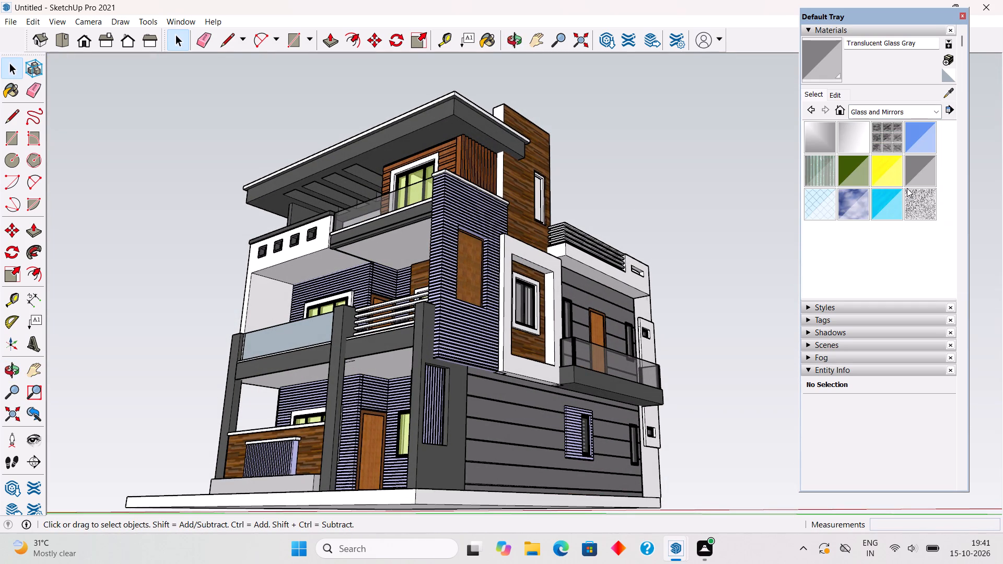
{"action": "left_click", "coordinate": [831, 92]}
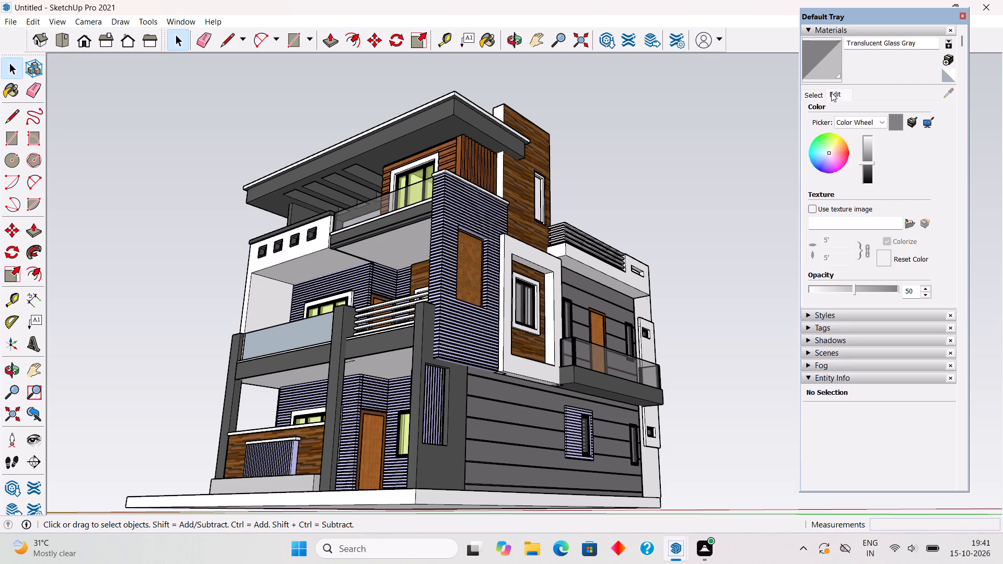
{"action": "left_click_drag", "start_coordinate": [869, 159], "coordinate": [865, 139]}
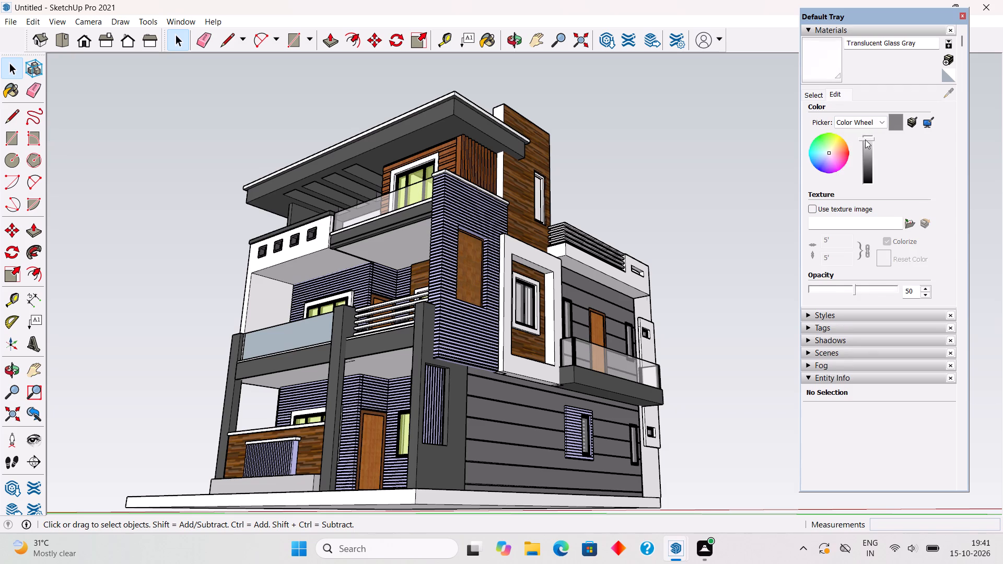
{"action": "left_click_drag", "start_coordinate": [865, 139], "coordinate": [865, 134]}
{"action": "key", "text": "space"}
{"action": "left_click", "coordinate": [718, 162]}
Sample black Color M09 from the first-floor front window frame and paint both end posts of the first-floor front balcony glass.
{"action": "middle_click_drag", "start_coordinate": [575, 226], "coordinate": [724, 357]}
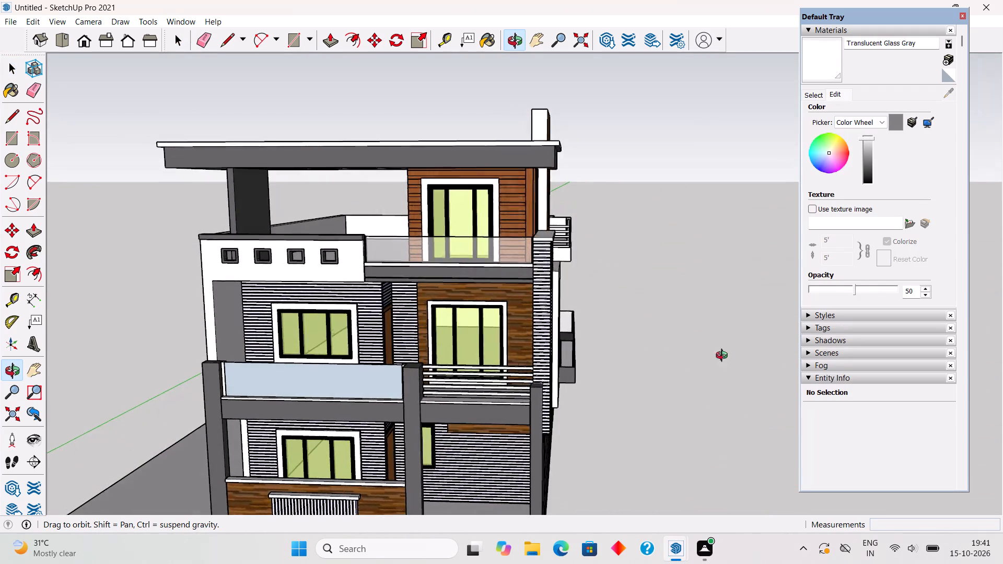
{"action": "middle_click_drag", "start_coordinate": [724, 357], "coordinate": [673, 343]}
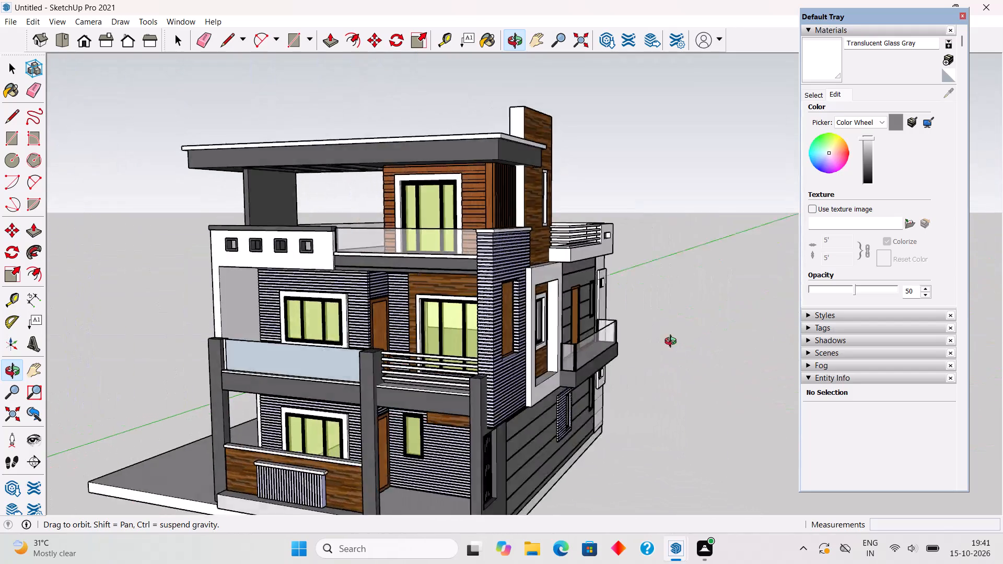
{"action": "middle_click_drag", "start_coordinate": [673, 343], "coordinate": [734, 368]}
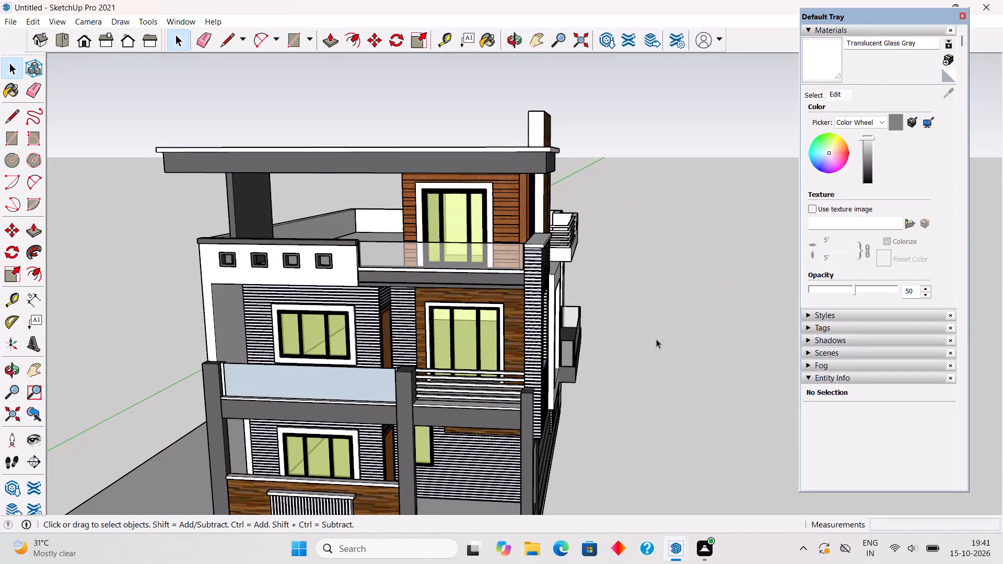
{"action": "scroll", "coordinate": [383, 306], "scroll_direction": "down", "scroll_amount": 4}
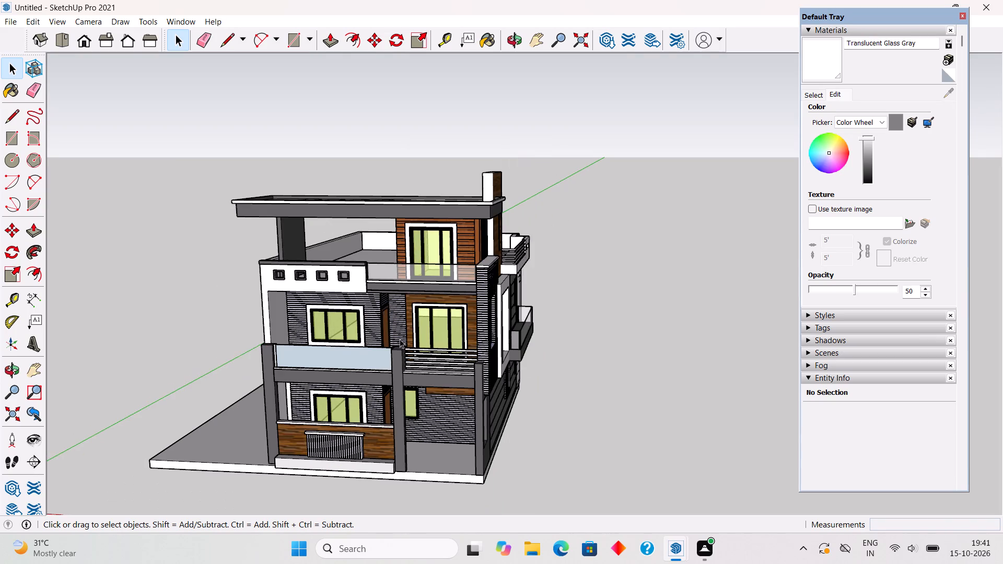
{"action": "scroll", "coordinate": [404, 350], "scroll_direction": "up", "scroll_amount": 4}
{"action": "scroll", "coordinate": [277, 422], "scroll_direction": "up", "scroll_amount": 1}
{"action": "middle_click_drag", "start_coordinate": [277, 422], "coordinate": [470, 437]}
{"action": "scroll", "coordinate": [470, 437], "scroll_direction": "up", "scroll_amount": 2}
{"action": "scroll", "coordinate": [520, 356], "scroll_direction": "up", "scroll_amount": 4}
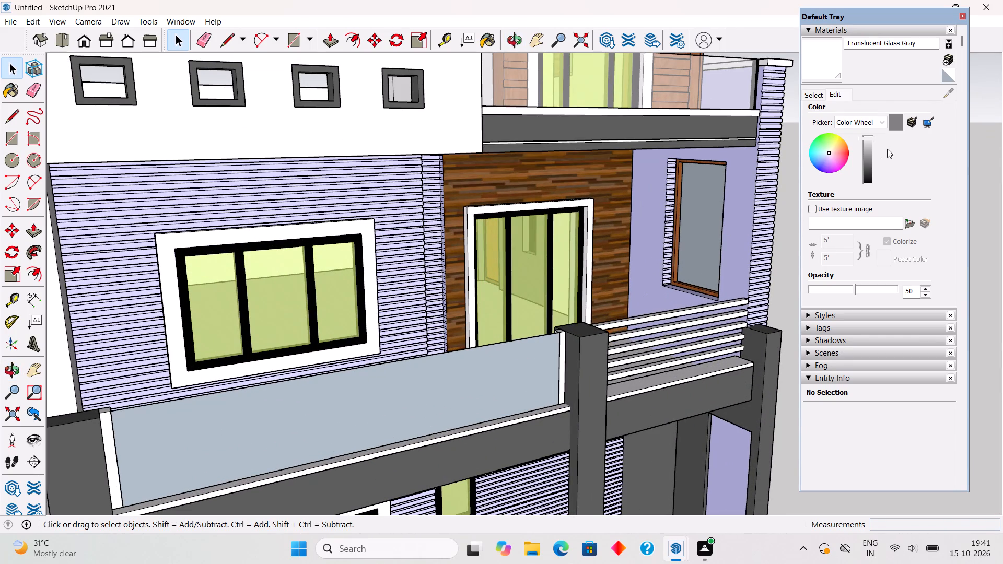
{"action": "left_click", "coordinate": [815, 95]}
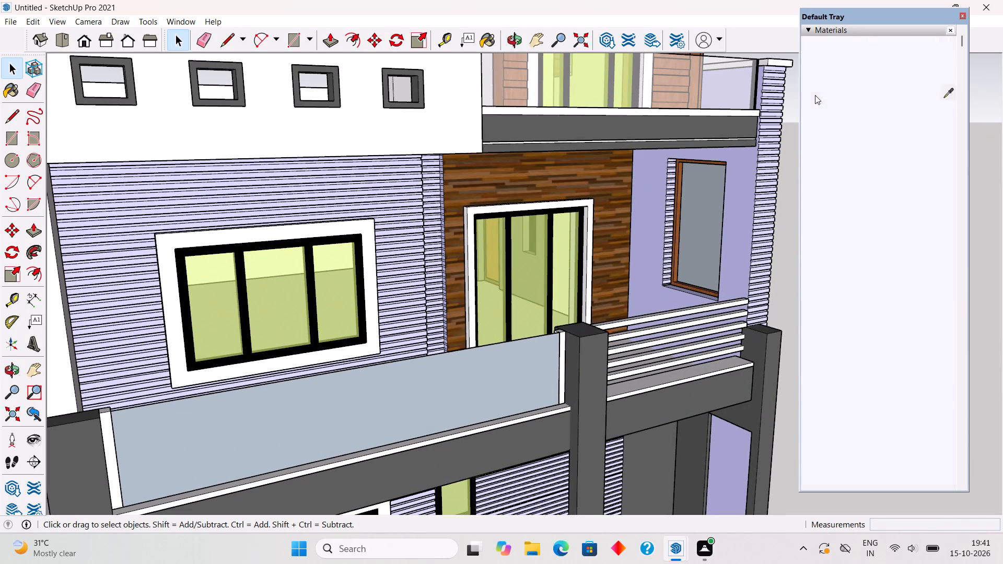
{"action": "left_click", "coordinate": [948, 94]}
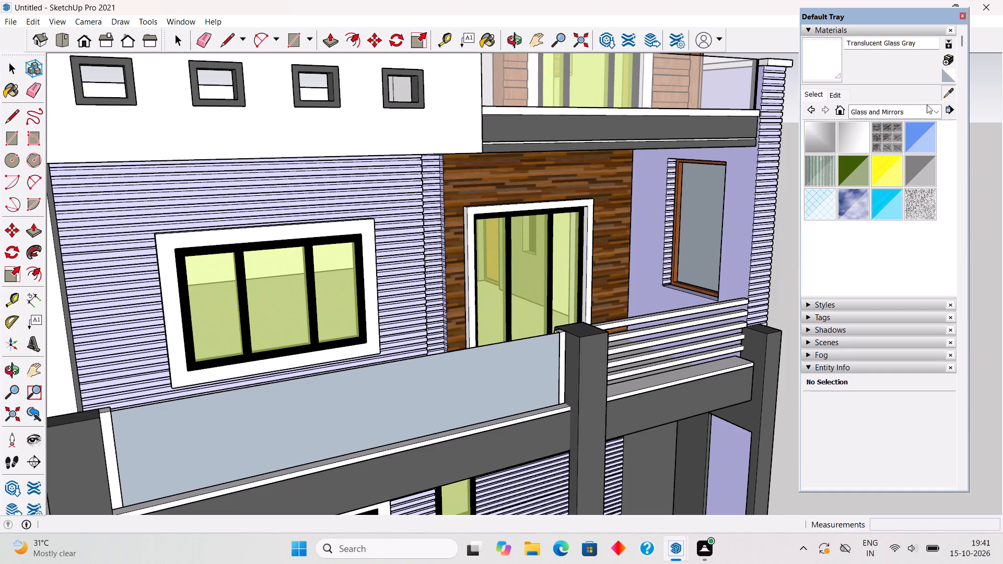
{"action": "left_click", "coordinate": [549, 304]}
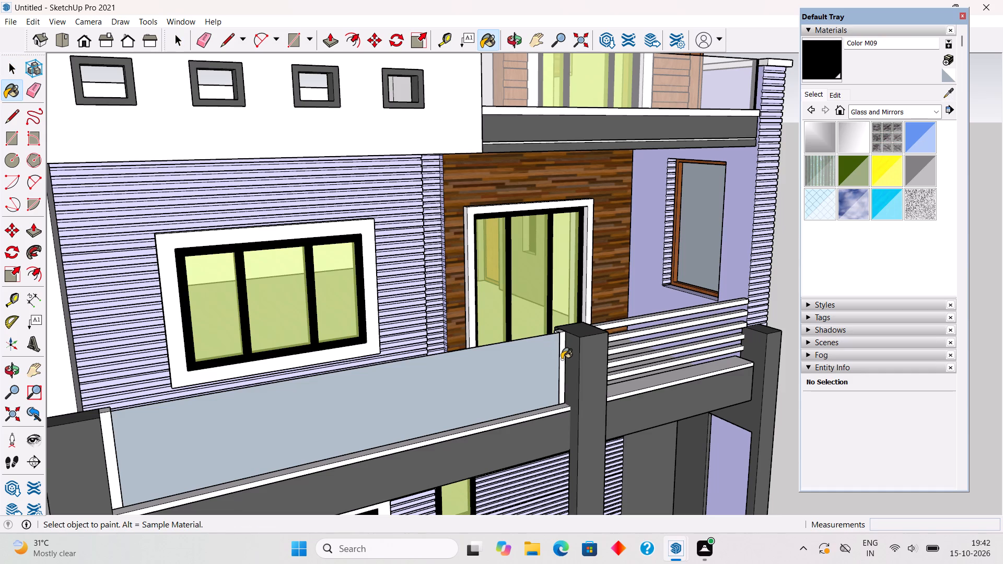
{"action": "left_click", "coordinate": [562, 359]}
{"action": "left_click", "coordinate": [110, 466]}
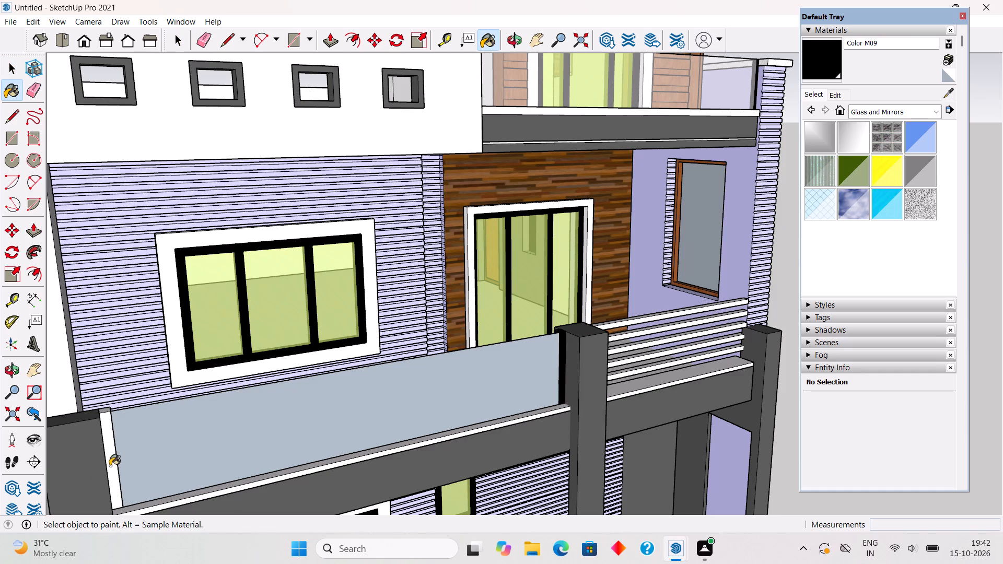
{"action": "key", "text": "space"}
Sample Translucent Glass Gray from the top-floor balcony glass and paint the first-floor front balcony glass with it.
{"action": "scroll", "coordinate": [127, 453], "scroll_direction": "down", "scroll_amount": 5}
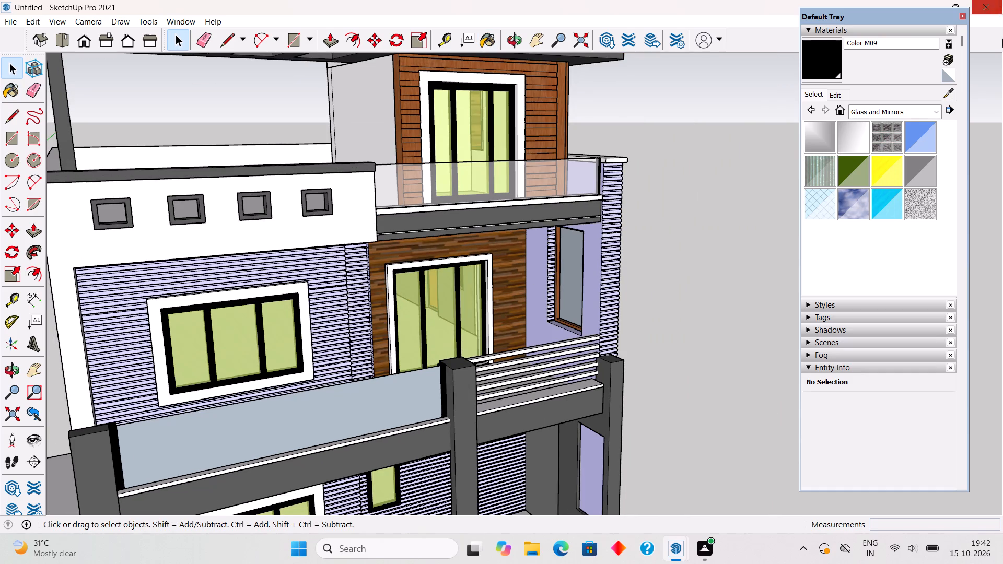
{"action": "left_click", "coordinate": [947, 93]}
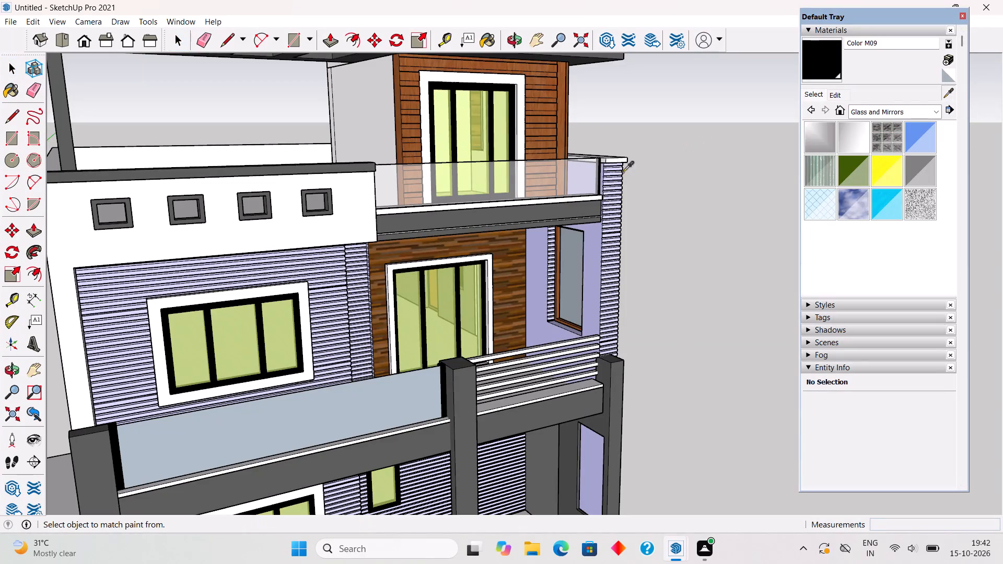
{"action": "left_click", "coordinate": [558, 183]}
{"action": "left_click", "coordinate": [304, 418]}
{"action": "key", "text": "space"}
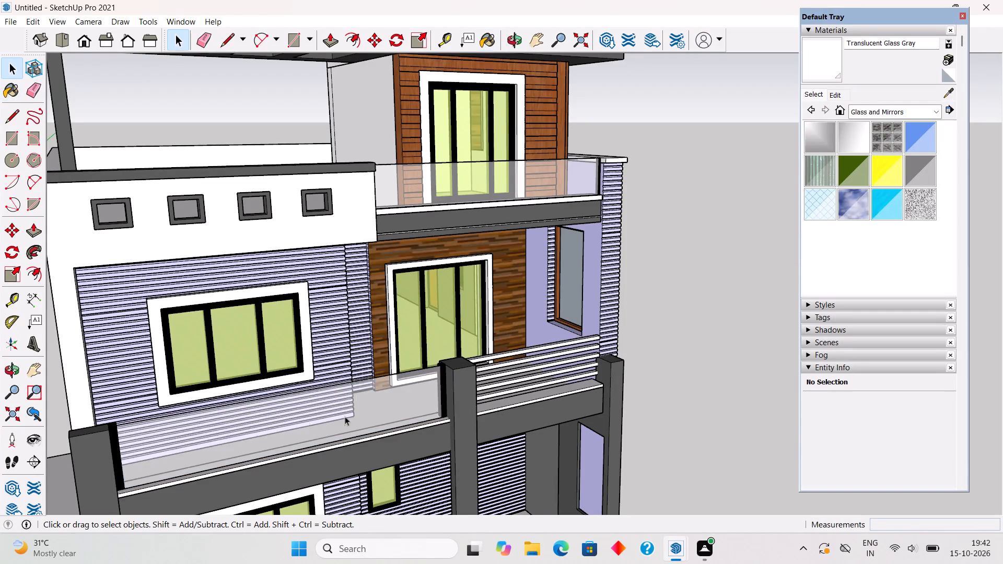
Sample black Color M09 from the side wall's white-bordered window and paint the frame of the tall window in the wood-clad tower.
{"action": "scroll", "coordinate": [366, 420], "scroll_direction": "down", "scroll_amount": 5}
{"action": "middle_click_drag", "start_coordinate": [580, 395], "coordinate": [351, 267]}
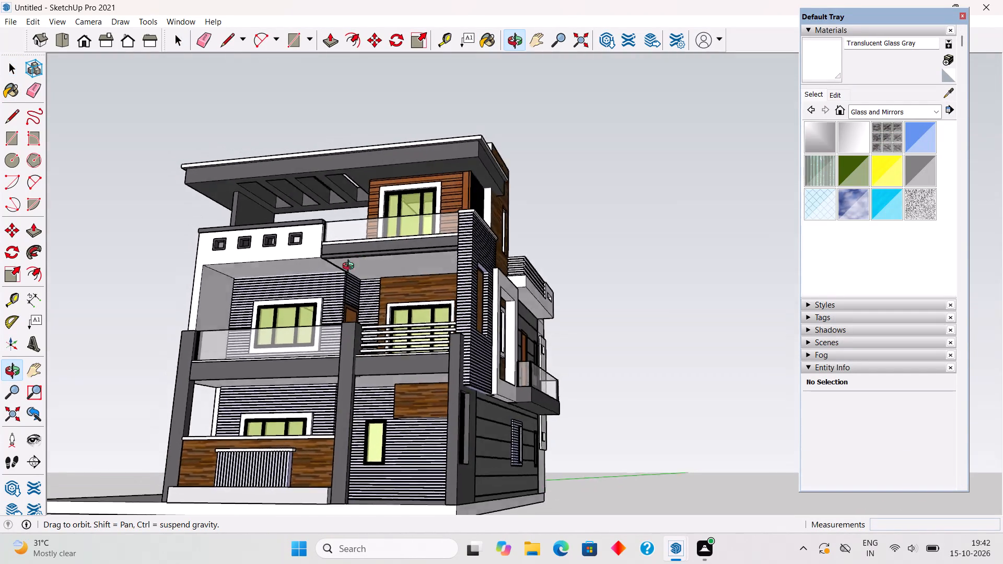
{"action": "middle_click_drag", "start_coordinate": [351, 267], "coordinate": [335, 300]}
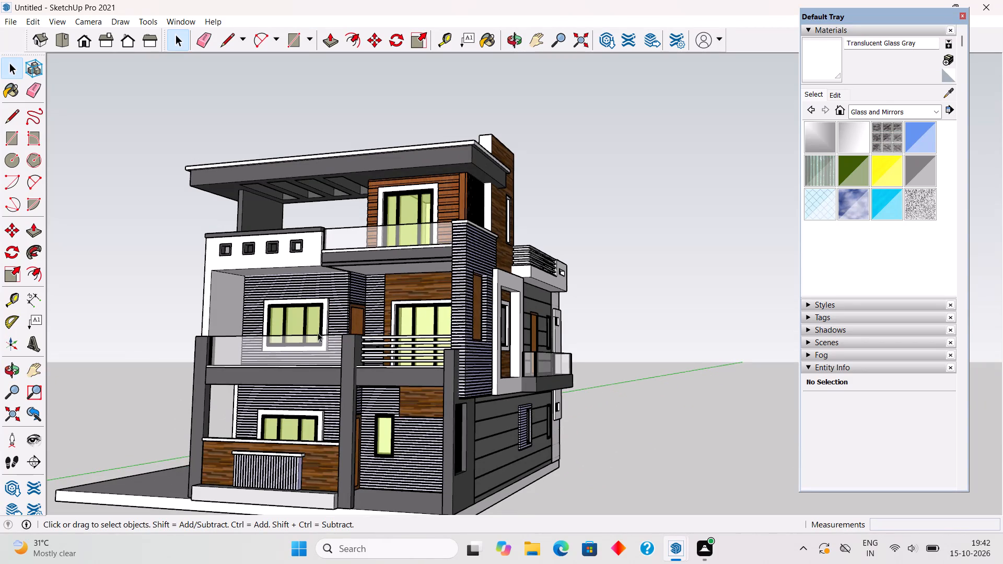
{"action": "scroll", "coordinate": [318, 333], "scroll_direction": "down", "scroll_amount": 5}
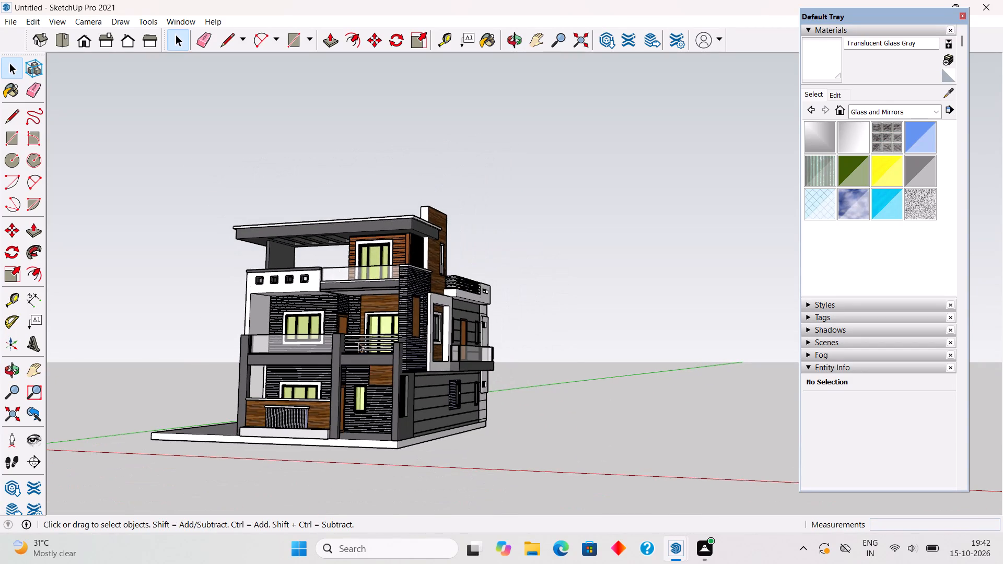
{"action": "middle_click_drag", "start_coordinate": [358, 343], "coordinate": [368, 423]}
{"action": "scroll", "coordinate": [368, 421], "scroll_direction": "up", "scroll_amount": 4}
{"action": "middle_click_drag", "start_coordinate": [476, 359], "coordinate": [463, 348]}
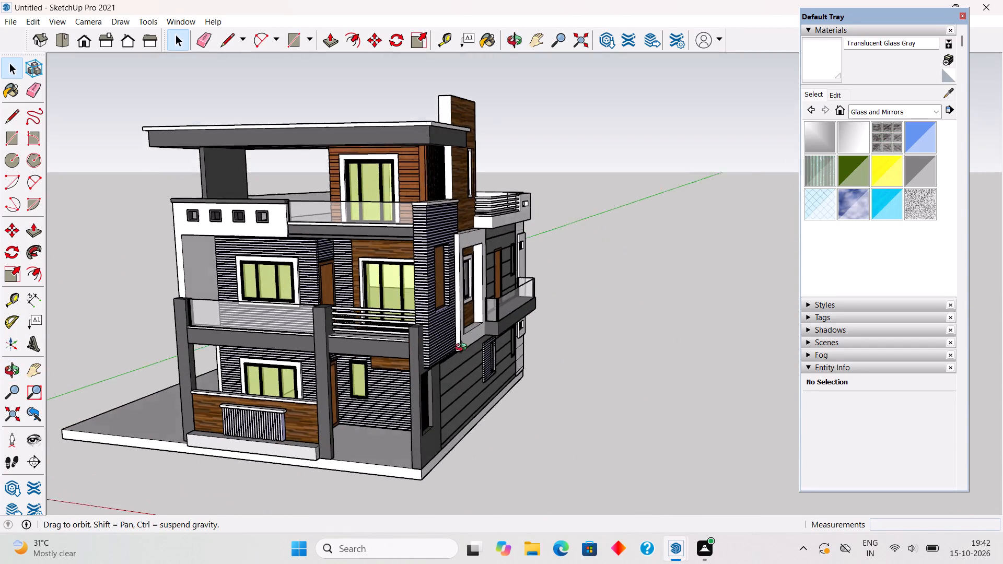
{"action": "middle_click_drag", "start_coordinate": [463, 348], "coordinate": [224, 301]}
{"action": "scroll", "coordinate": [224, 301], "scroll_direction": "up", "scroll_amount": 2}
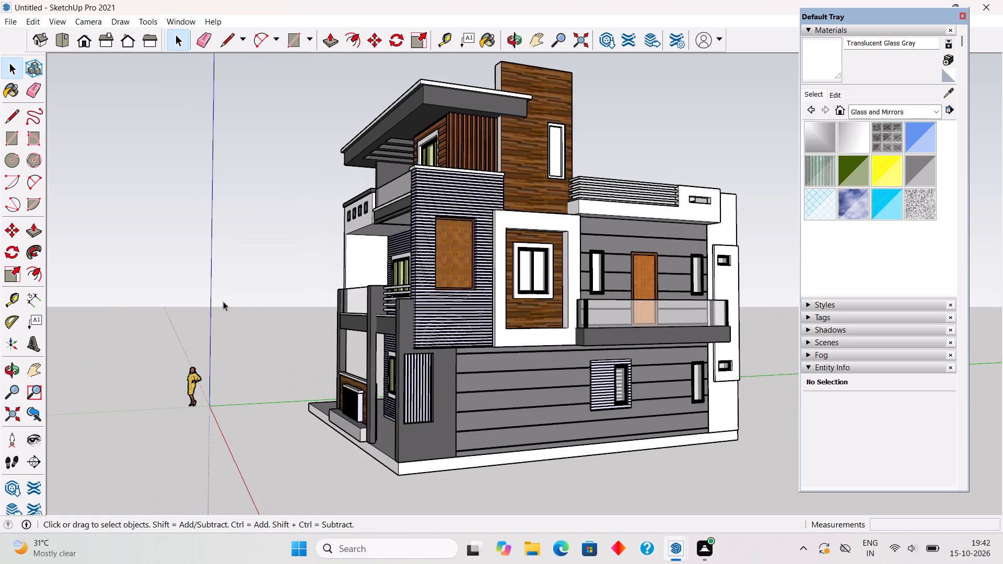
{"action": "scroll", "coordinate": [773, 121], "scroll_direction": "up", "scroll_amount": 5}
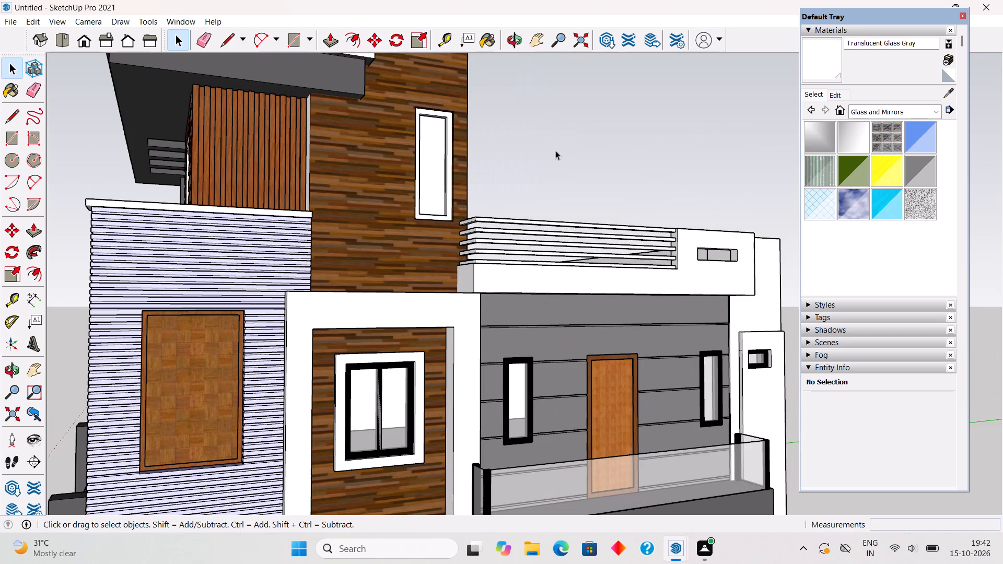
{"action": "left_click", "coordinate": [954, 89]}
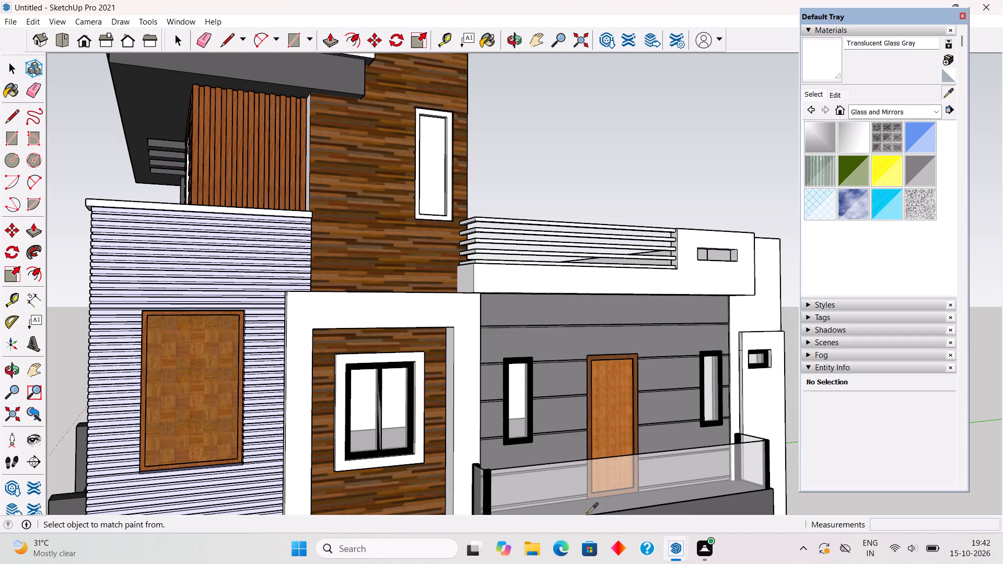
{"action": "left_click", "coordinate": [411, 420]}
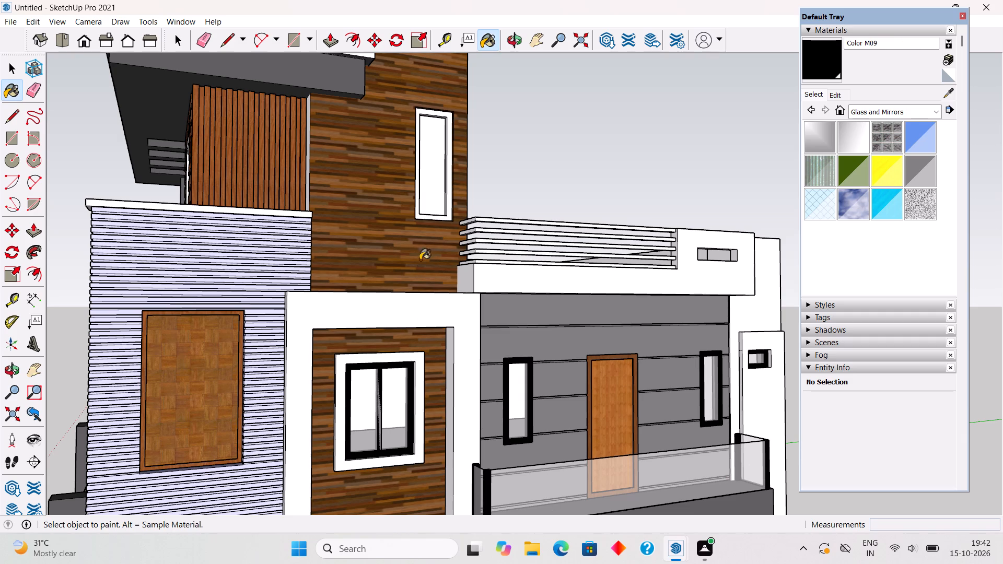
{"action": "left_click", "coordinate": [437, 217]}
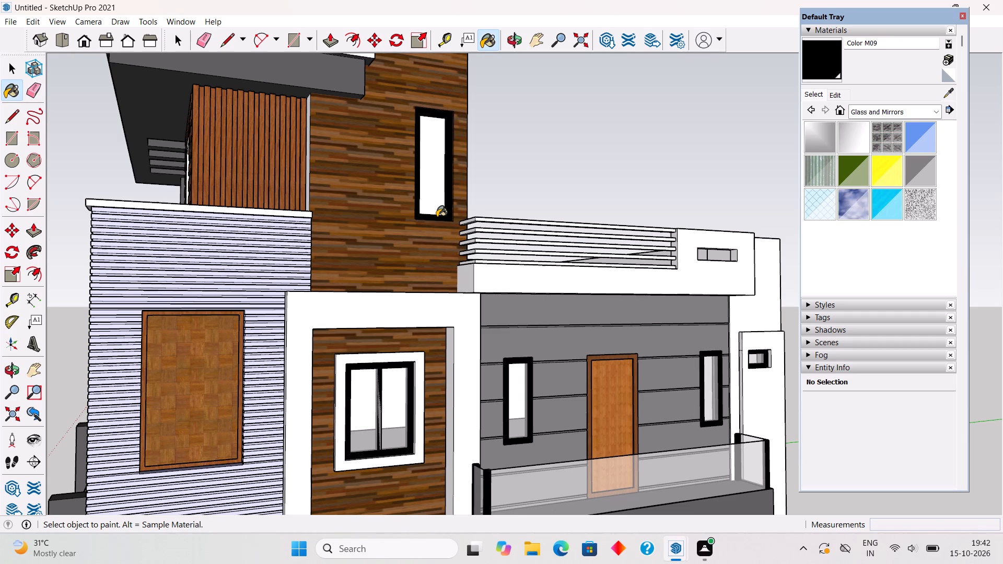
{"action": "key", "text": "space"}
Sample Translucent Glass Gold from a front window and paint the pane of the wood-clad tower's tall window with it.
{"action": "left_click", "coordinate": [942, 96]}
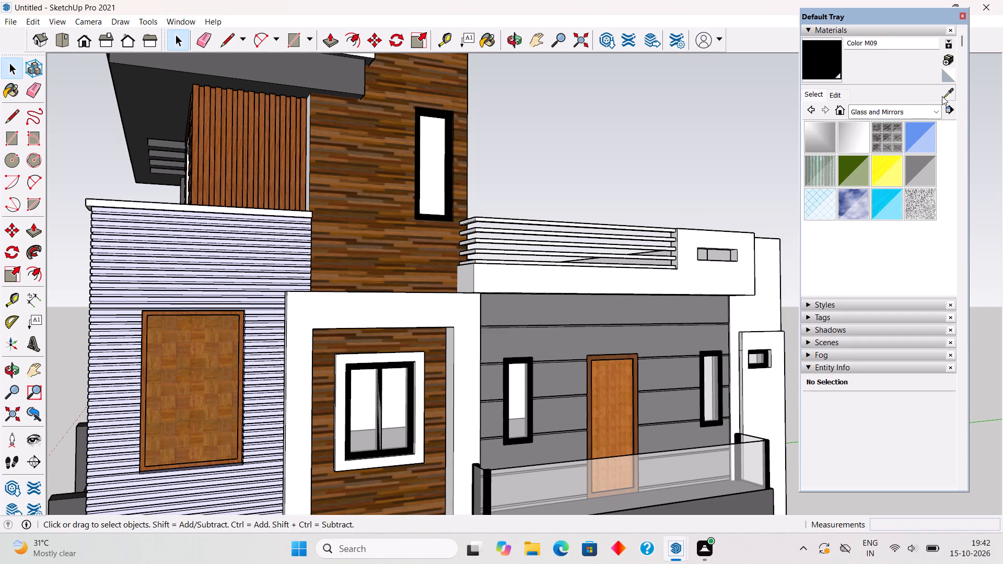
{"action": "scroll", "coordinate": [701, 276], "scroll_direction": "down", "scroll_amount": 4}
{"action": "middle_click_drag", "start_coordinate": [292, 371], "coordinate": [542, 365]}
{"action": "left_click", "coordinate": [457, 370]}
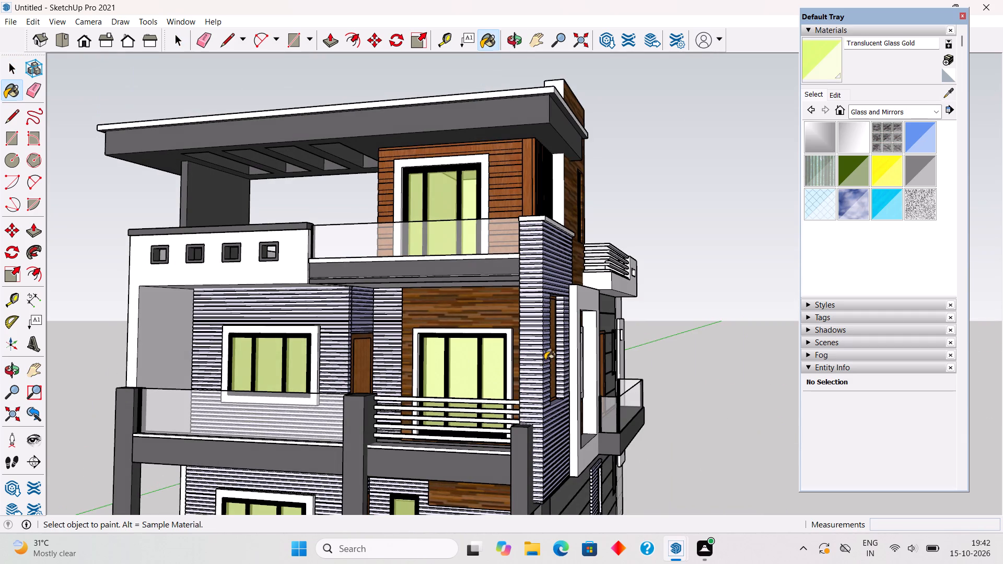
{"action": "middle_click_drag", "start_coordinate": [465, 384], "coordinate": [166, 392]}
{"action": "scroll", "coordinate": [491, 337], "scroll_direction": "up", "scroll_amount": 2}
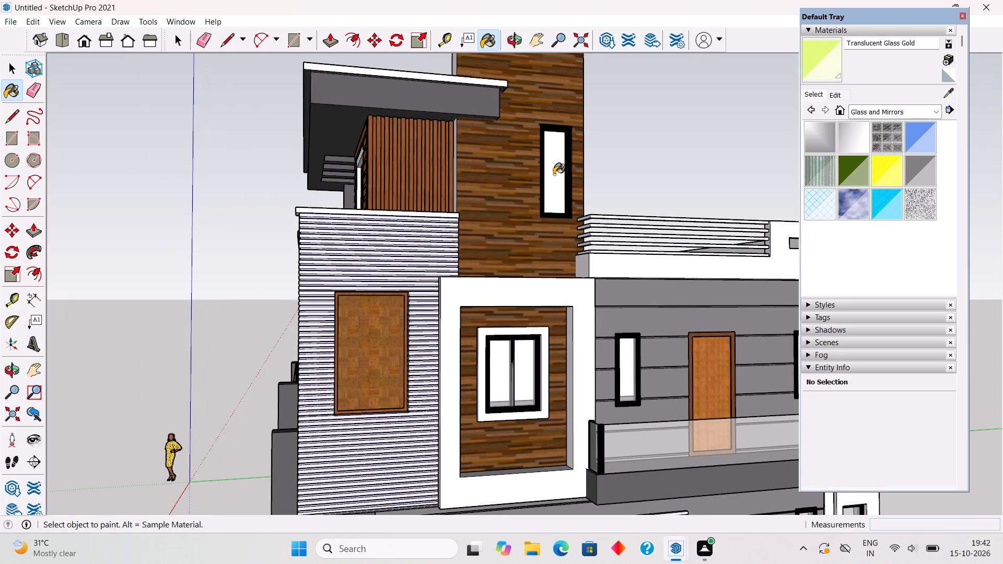
{"action": "left_click", "coordinate": [556, 191]}
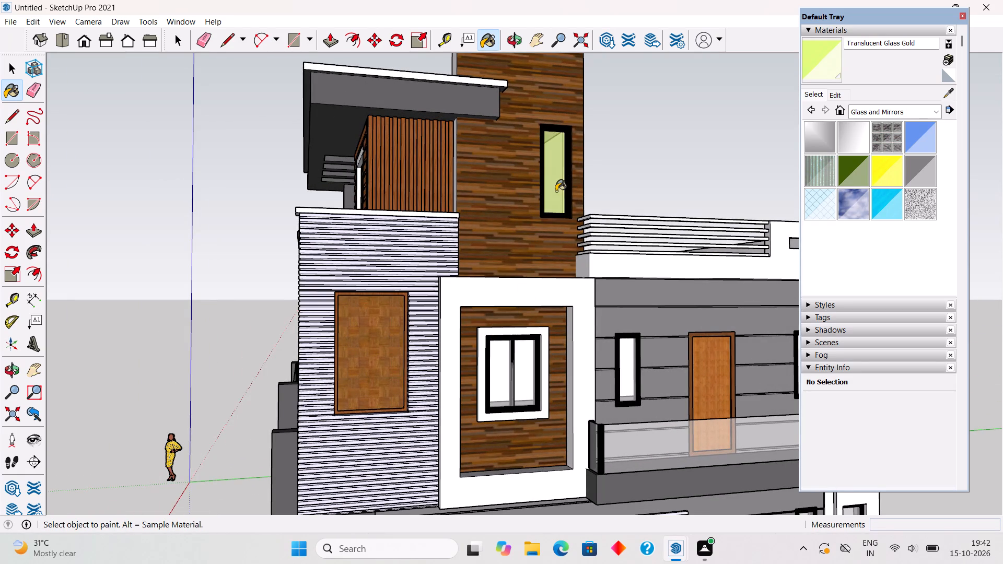
{"action": "key", "text": "space"}
Select the slotted white roof parapet above the side balcony inside its group and paint it Color M06, sampled from the top roof slab's edge.
{"action": "scroll", "coordinate": [572, 374], "scroll_direction": "down", "scroll_amount": 10}
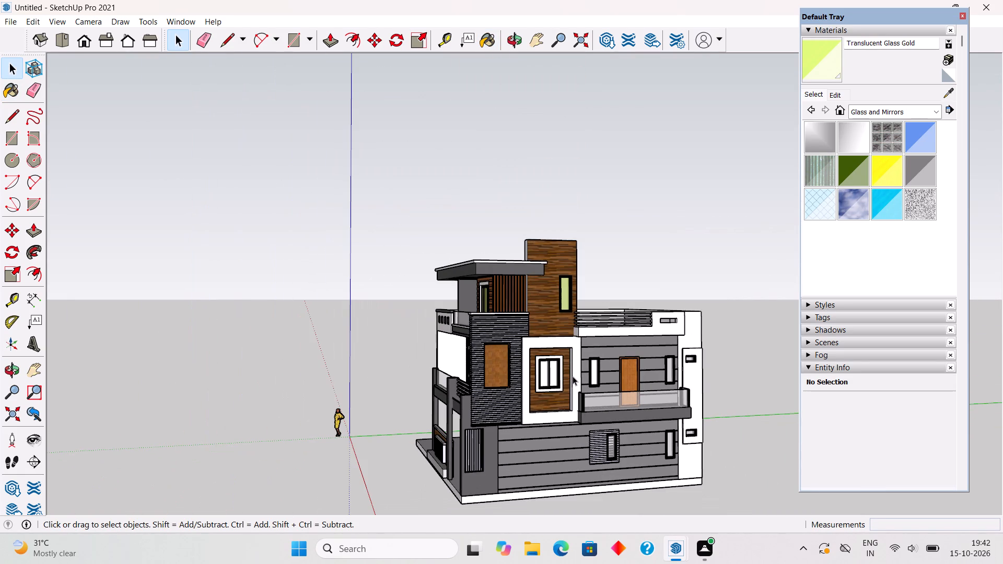
{"action": "key", "text": "space"}
{"action": "scroll", "coordinate": [764, 423], "scroll_direction": "up", "scroll_amount": 2}
{"action": "scroll", "coordinate": [671, 288], "scroll_direction": "up", "scroll_amount": 3}
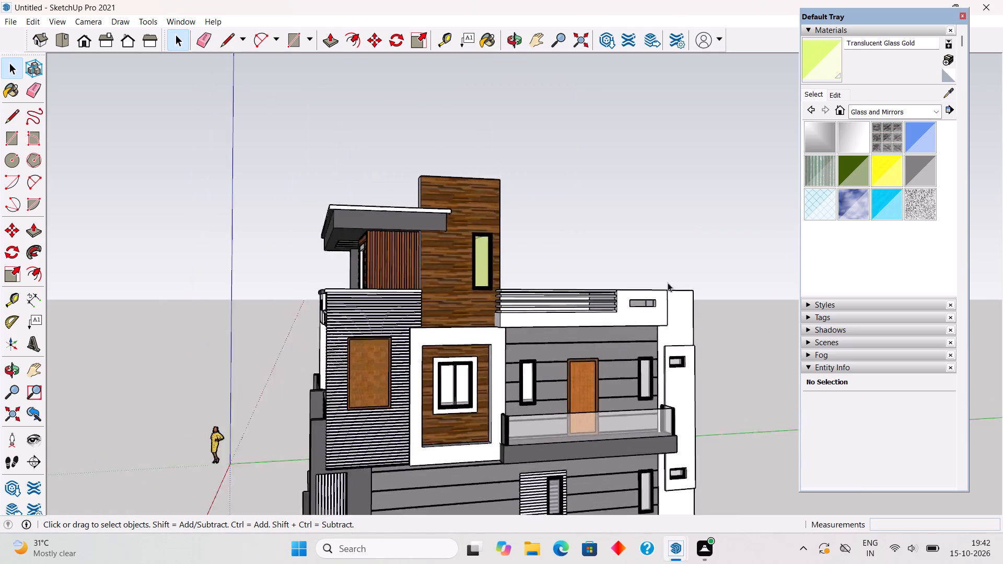
{"action": "scroll", "coordinate": [668, 283], "scroll_direction": "up", "scroll_amount": 3}
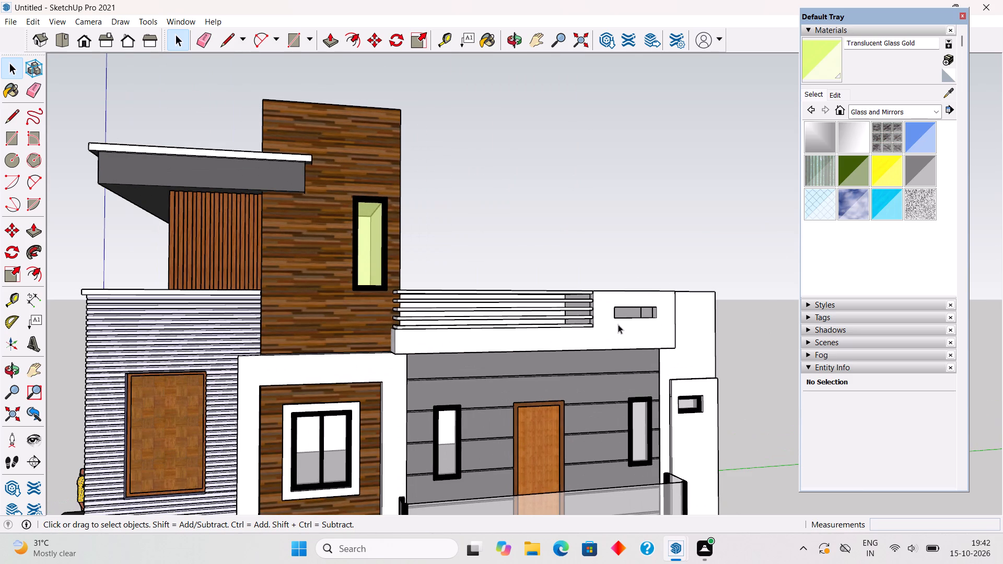
{"action": "double_click", "coordinate": [617, 332]}
{"action": "left_click", "coordinate": [617, 332]}
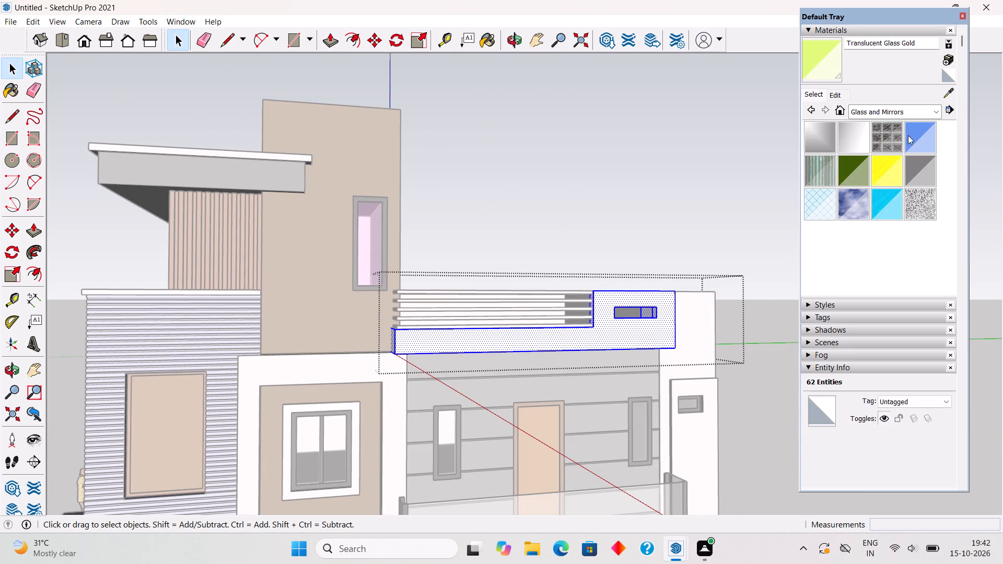
{"action": "left_click", "coordinate": [944, 92]}
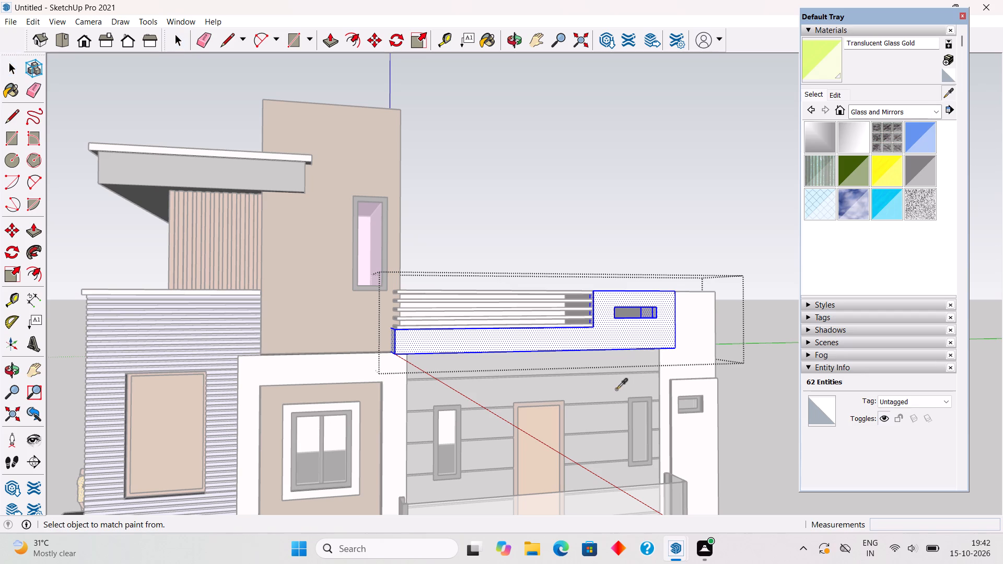
{"action": "scroll", "coordinate": [615, 385], "scroll_direction": "down", "scroll_amount": 3}
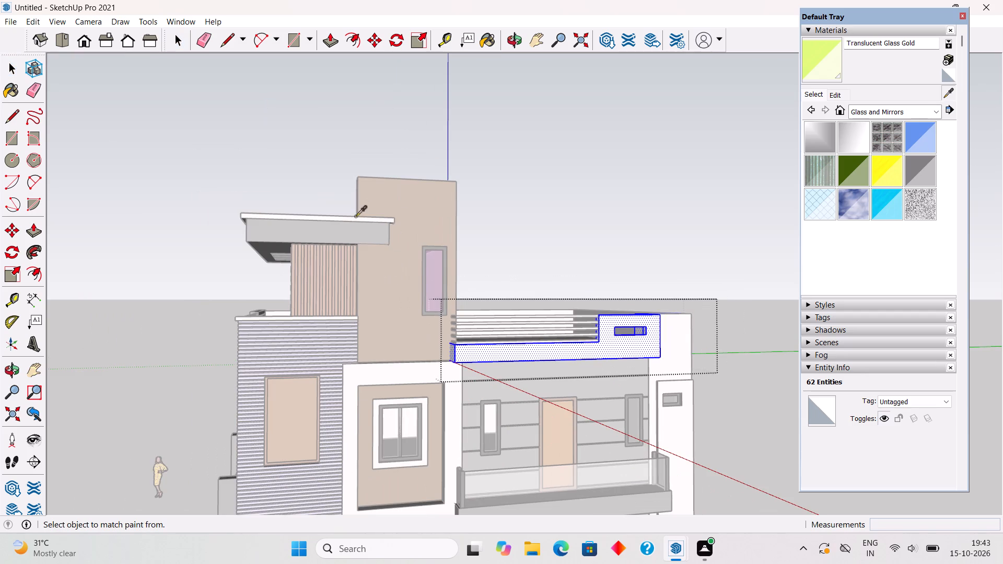
{"action": "left_click", "coordinate": [356, 234]}
{"action": "left_click", "coordinate": [485, 351]}
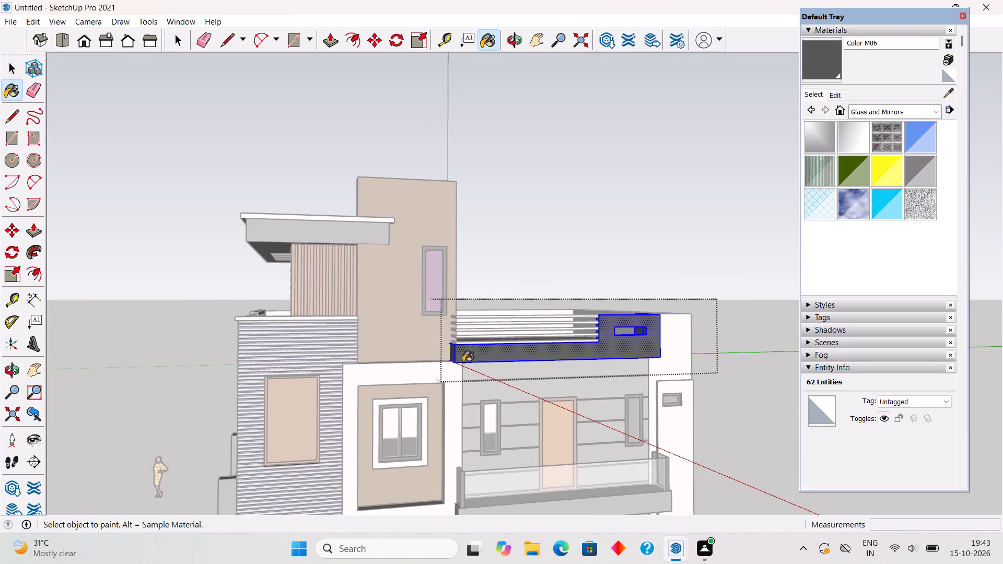
{"action": "left_click", "coordinate": [451, 354]}
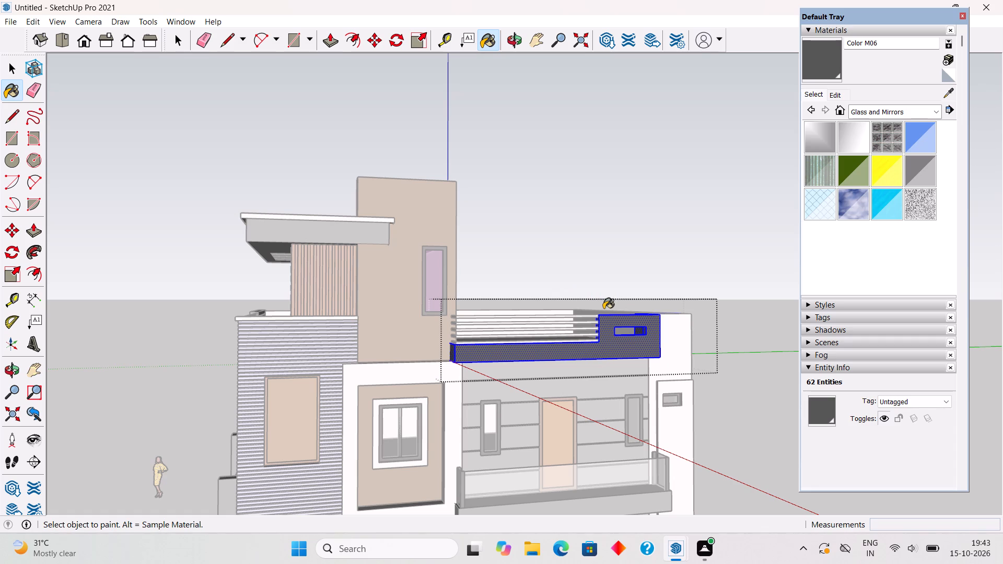
{"action": "key", "text": "space"}
{"action": "left_click", "coordinate": [603, 287]}
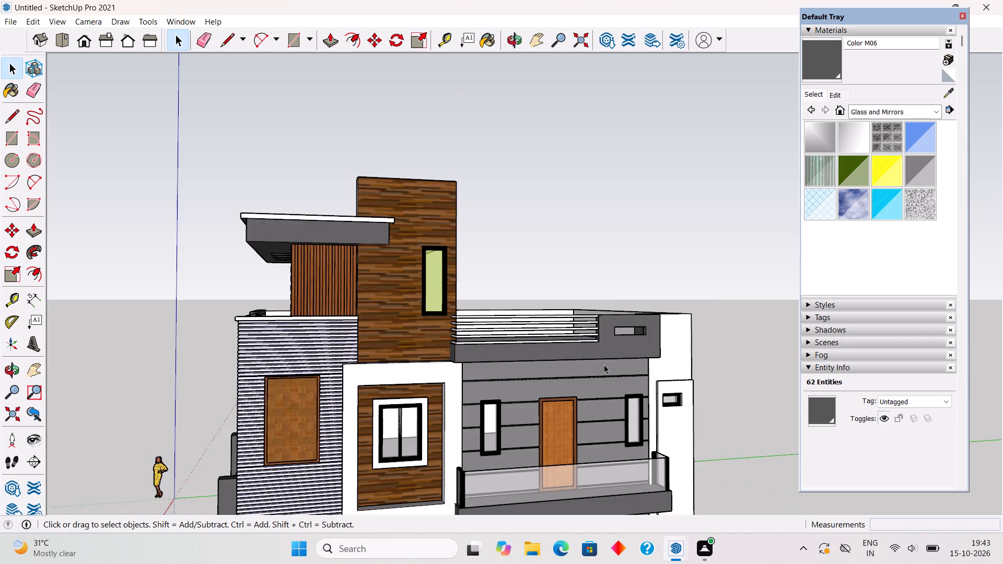
{"action": "middle_click_drag", "start_coordinate": [599, 362], "coordinate": [570, 164]}
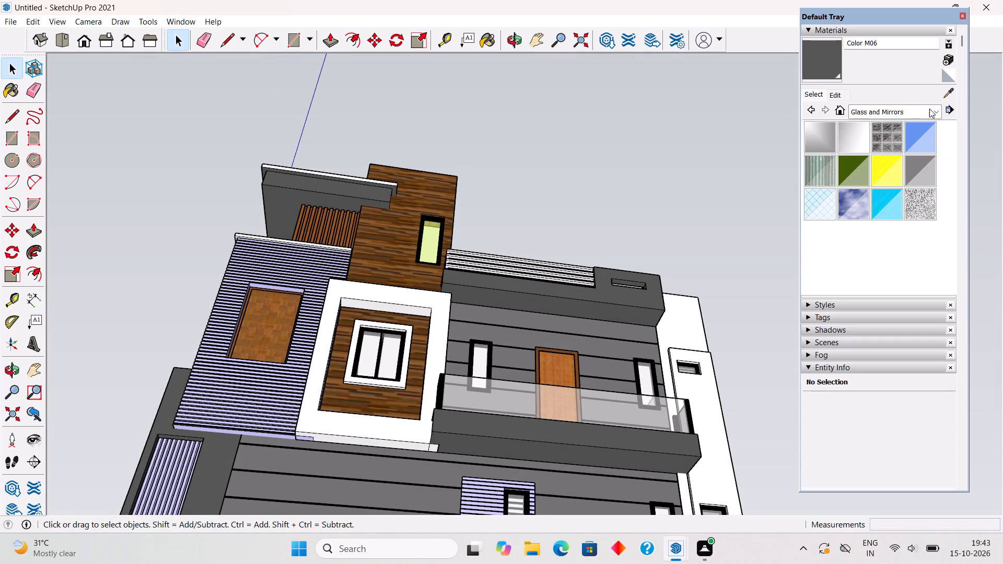
Open the group of the slotted dark grey roof parapet above the side balcony and paint its underside face white Color M00.
{"action": "left_click", "coordinate": [946, 97]}
{"action": "left_click", "coordinate": [670, 321]}
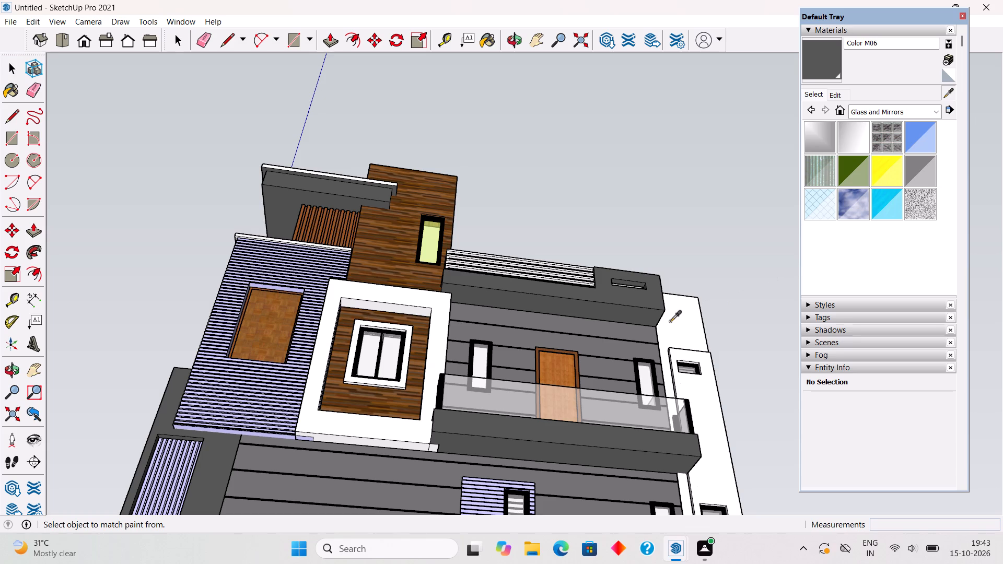
{"action": "left_click", "coordinate": [857, 109]}
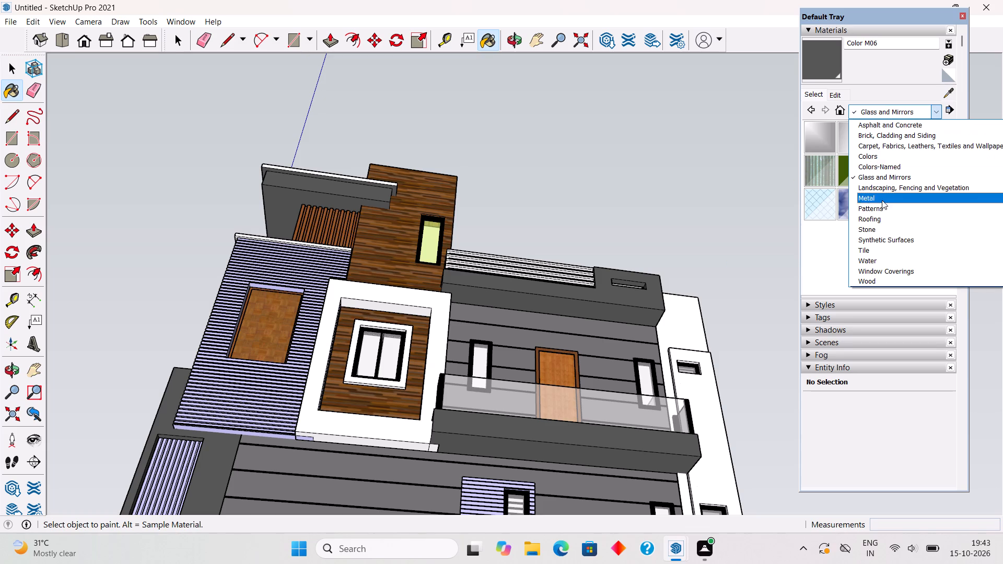
{"action": "left_click", "coordinate": [884, 159]}
{"action": "scroll", "coordinate": [884, 159], "scroll_direction": "down", "scroll_amount": 11}
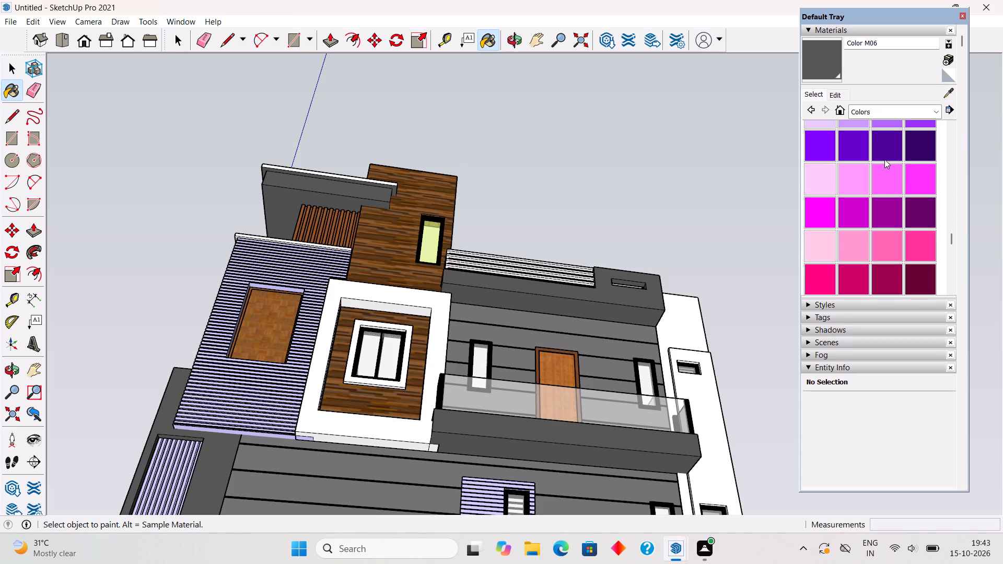
{"action": "left_click", "coordinate": [825, 246]}
{"action": "key", "text": "space"}
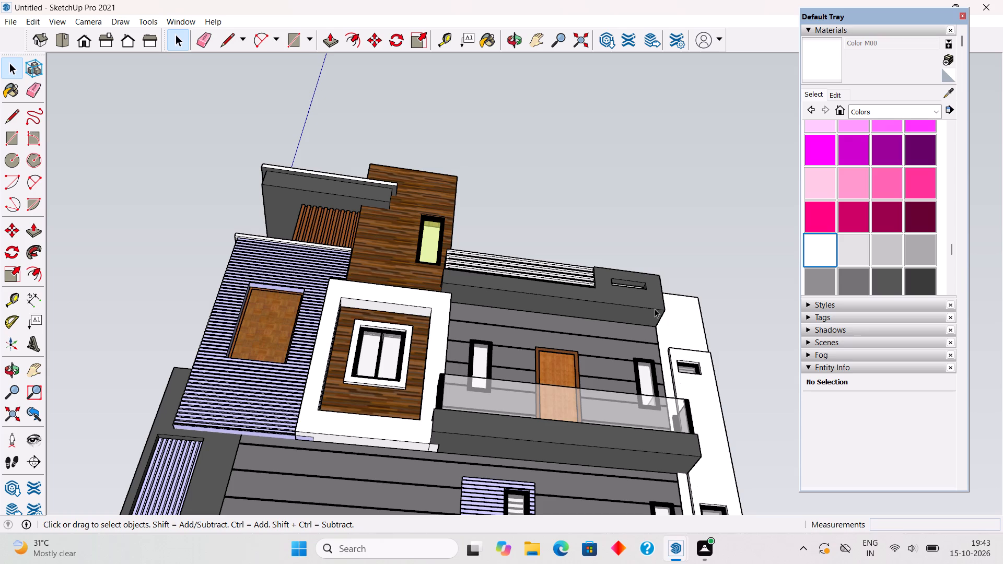
{"action": "triple_click", "coordinate": [625, 304]}
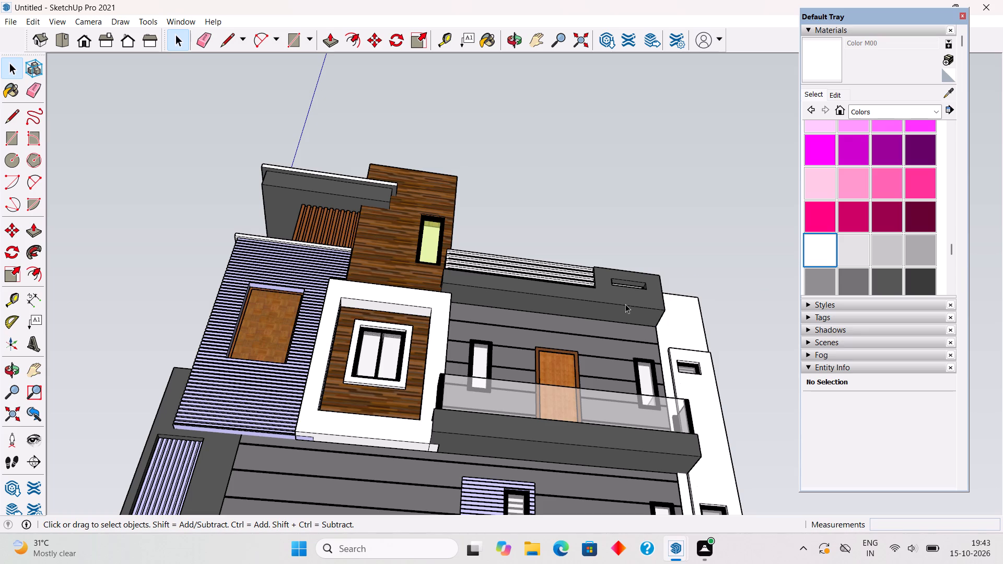
{"action": "left_click", "coordinate": [625, 315]}
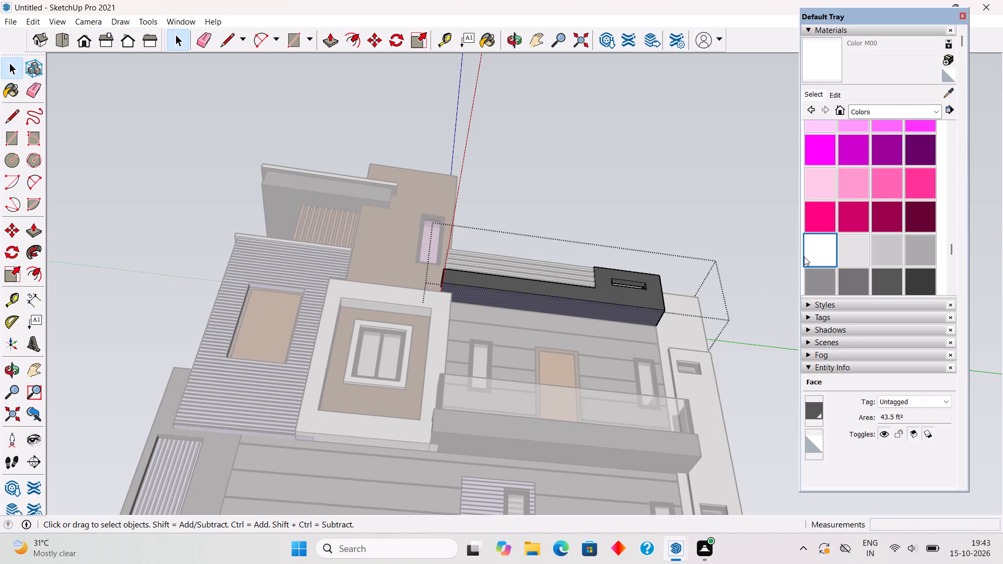
{"action": "left_click", "coordinate": [804, 256]}
{"action": "left_click", "coordinate": [824, 257]}
{"action": "left_click", "coordinate": [584, 313]}
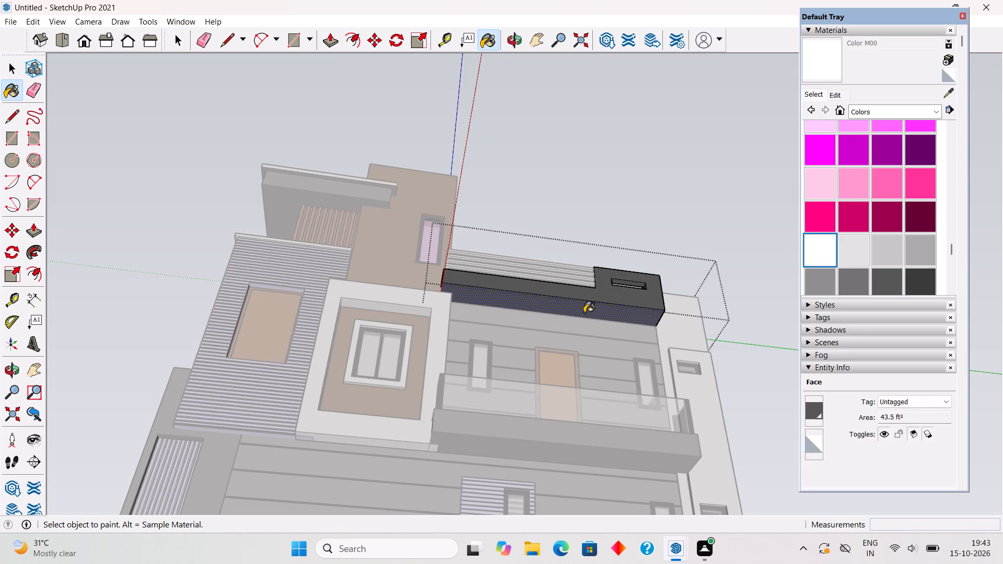
{"action": "key", "text": "space"}
{"action": "left_click", "coordinate": [614, 205]}
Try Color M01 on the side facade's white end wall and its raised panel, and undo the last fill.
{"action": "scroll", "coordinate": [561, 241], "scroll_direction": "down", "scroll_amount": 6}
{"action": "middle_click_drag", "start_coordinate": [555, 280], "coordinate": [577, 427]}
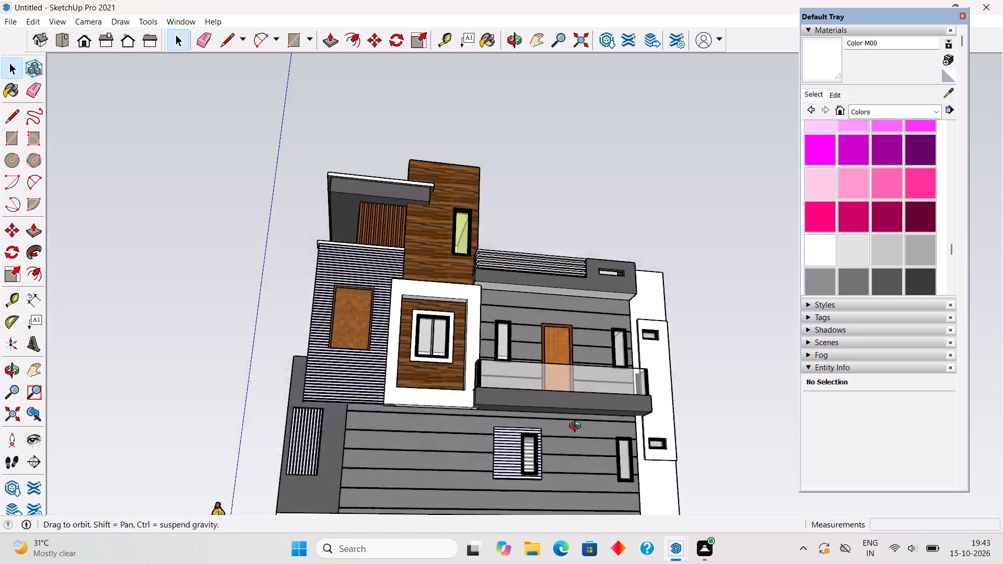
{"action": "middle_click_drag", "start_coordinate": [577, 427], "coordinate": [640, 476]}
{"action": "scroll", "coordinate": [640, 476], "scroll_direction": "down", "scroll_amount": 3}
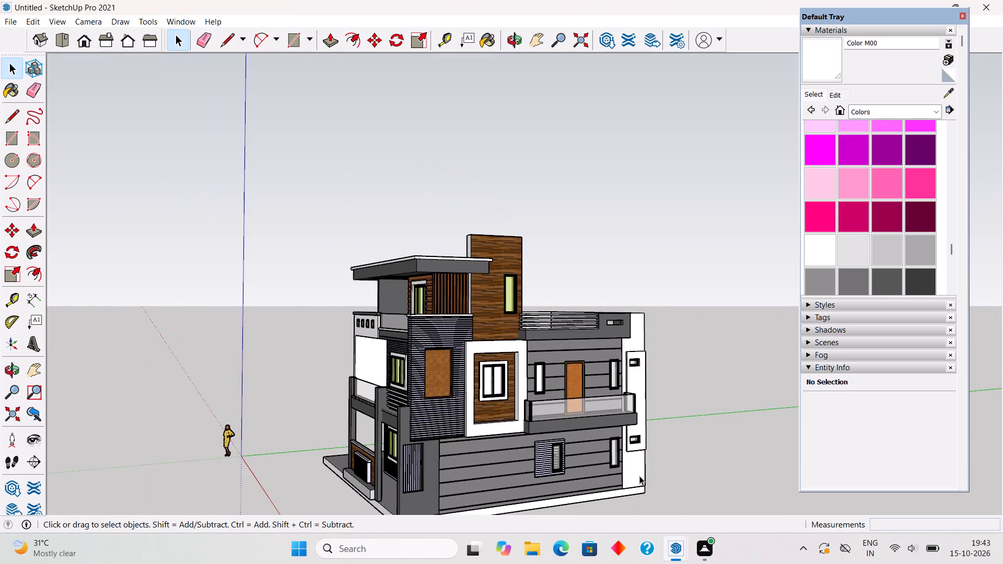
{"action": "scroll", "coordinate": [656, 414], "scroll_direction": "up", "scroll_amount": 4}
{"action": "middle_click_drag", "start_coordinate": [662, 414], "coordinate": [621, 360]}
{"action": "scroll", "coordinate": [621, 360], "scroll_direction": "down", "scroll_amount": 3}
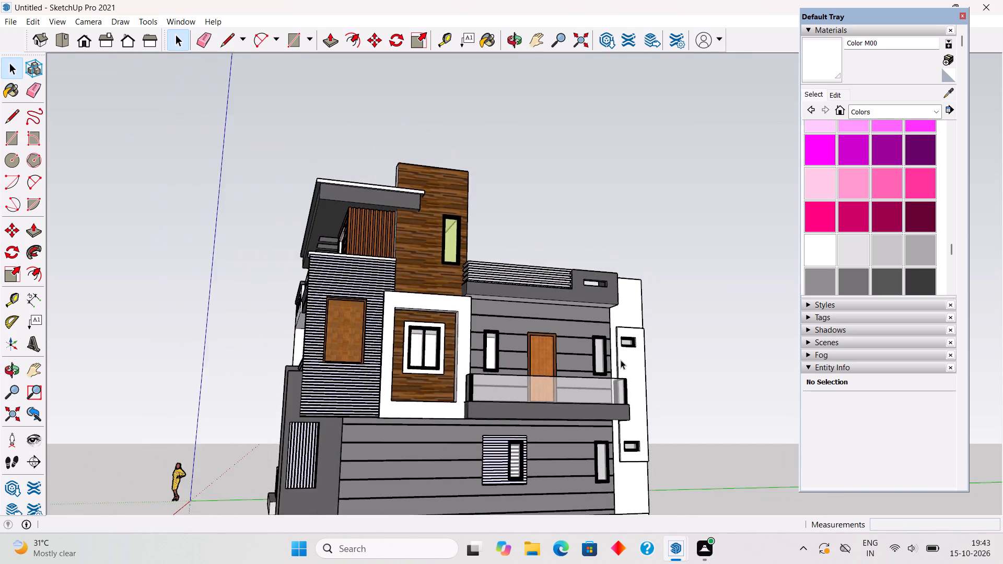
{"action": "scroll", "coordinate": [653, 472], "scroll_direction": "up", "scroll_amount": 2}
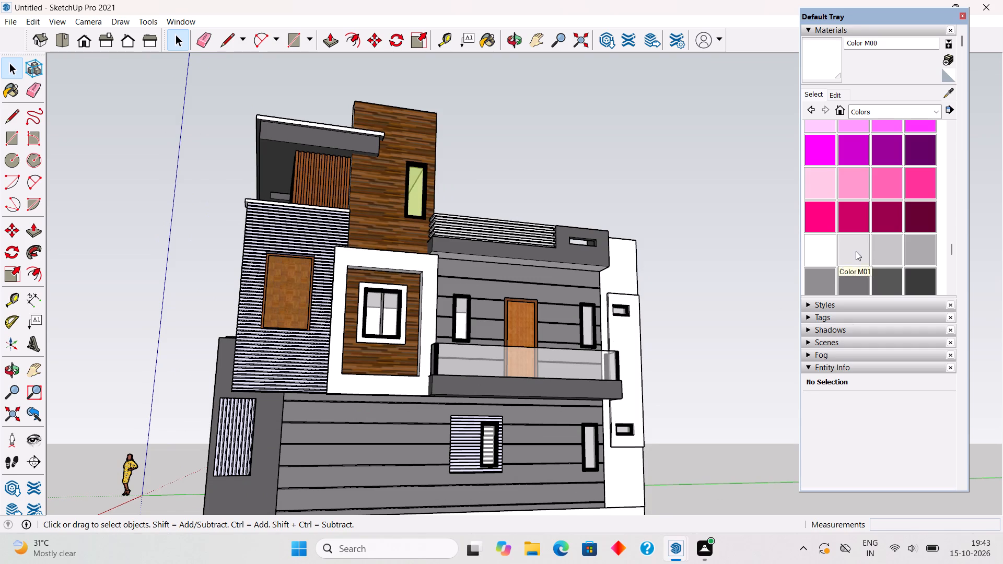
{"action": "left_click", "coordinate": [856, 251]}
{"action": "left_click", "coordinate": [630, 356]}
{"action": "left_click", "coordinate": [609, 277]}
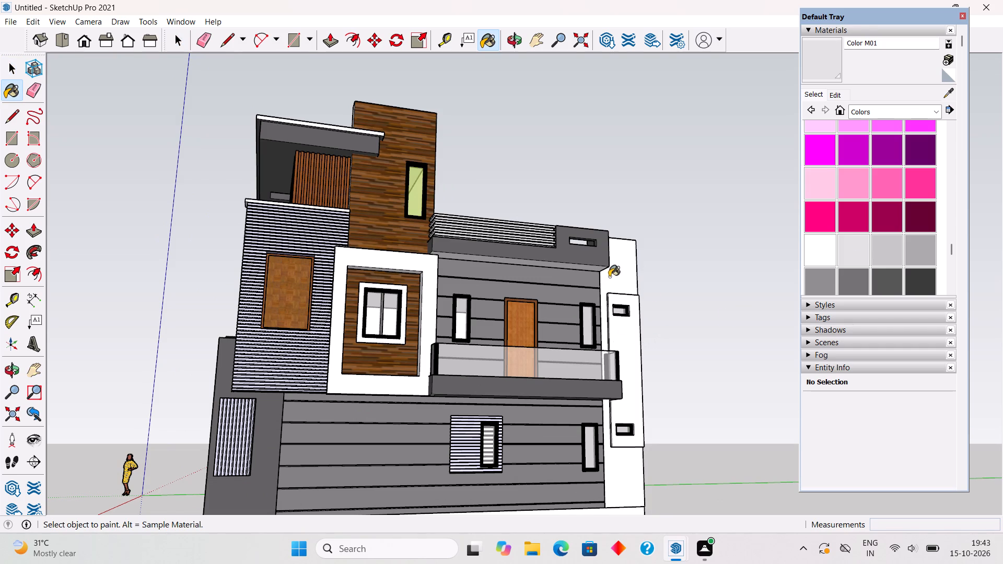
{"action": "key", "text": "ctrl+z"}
Paint the side facade's white end wall and its raised panel with light grey Color M02.
{"action": "left_click", "coordinate": [883, 252]}
{"action": "left_click", "coordinate": [627, 279]}
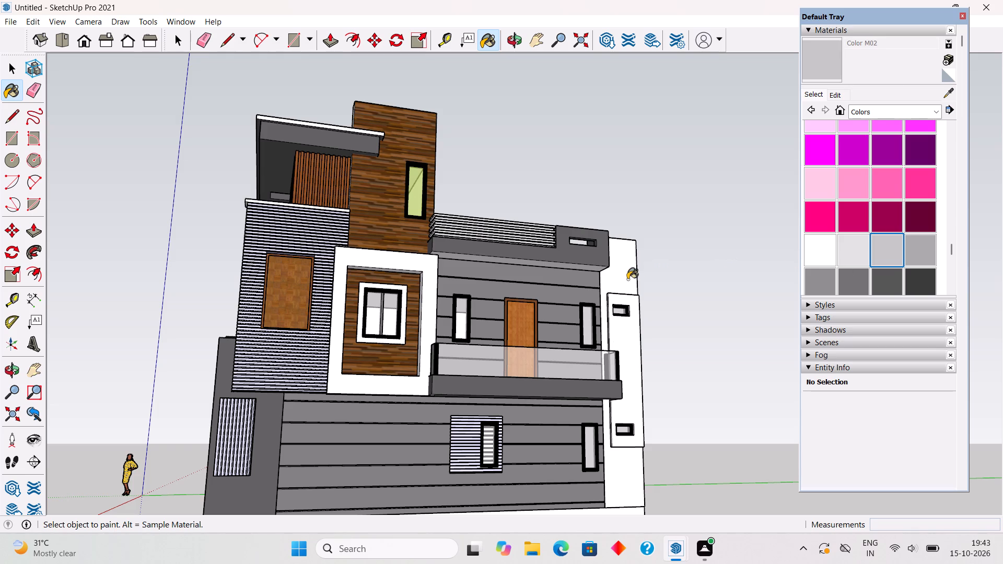
{"action": "key", "text": "ctrl+z"}
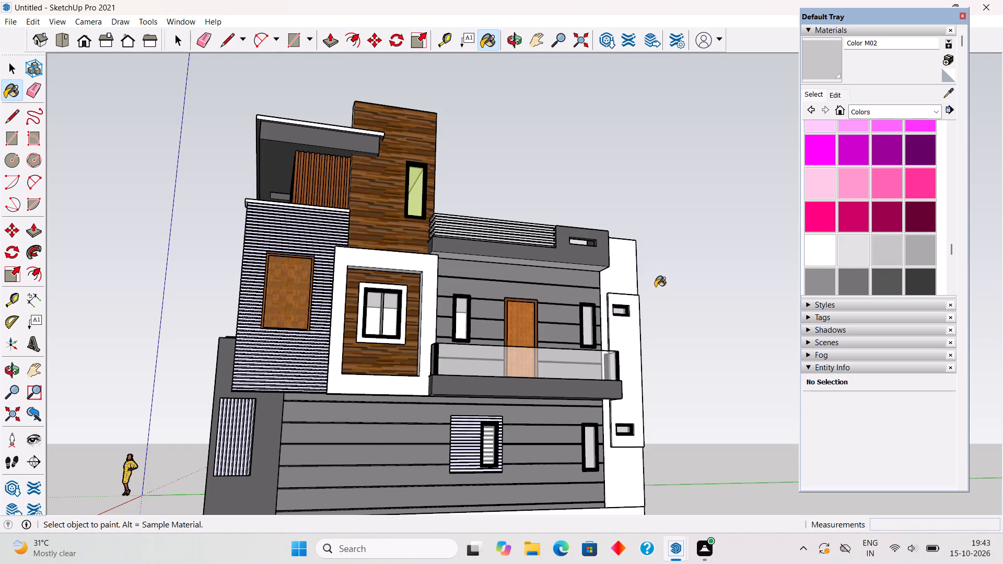
{"action": "middle_click_drag", "start_coordinate": [653, 288], "coordinate": [609, 563]}
{"action": "scroll", "coordinate": [652, 261], "scroll_direction": "up", "scroll_amount": 9}
{"action": "left_click", "coordinate": [630, 230]}
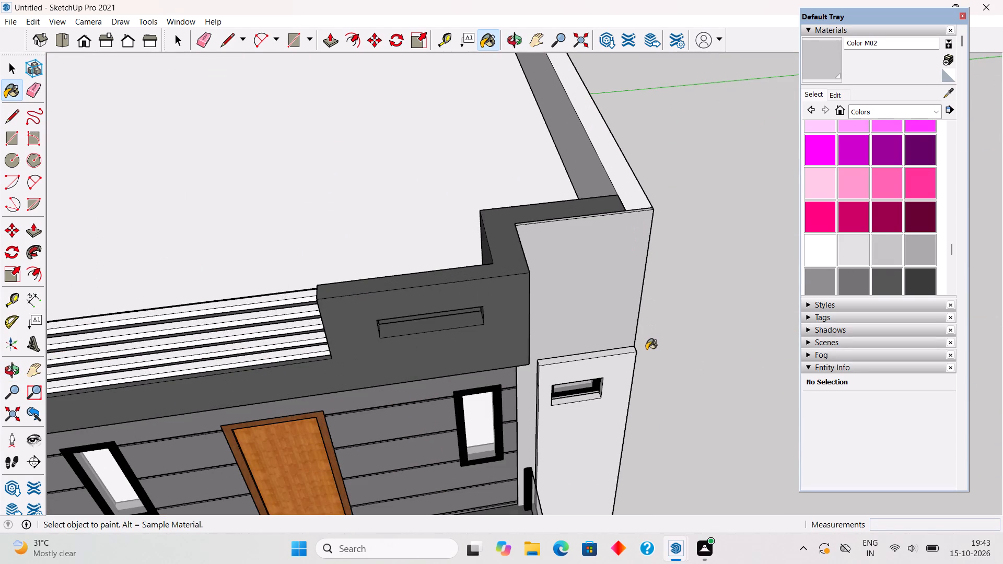
{"action": "left_click", "coordinate": [614, 403]}
{"action": "key", "text": "space"}
Examine the repainted end wall and the whole house from above, from the front corner and from the side.
{"action": "scroll", "coordinate": [614, 403], "scroll_direction": "down", "scroll_amount": 8}
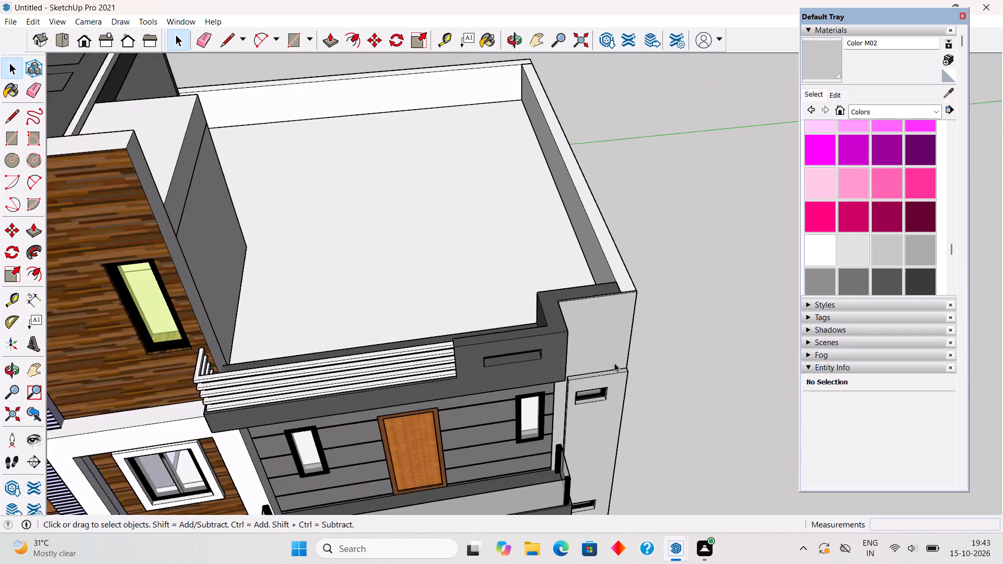
{"action": "scroll", "coordinate": [614, 363], "scroll_direction": "down", "scroll_amount": 9}
{"action": "middle_click_drag", "start_coordinate": [598, 459], "coordinate": [582, 349]}
{"action": "scroll", "coordinate": [583, 348], "scroll_direction": "up", "scroll_amount": 3}
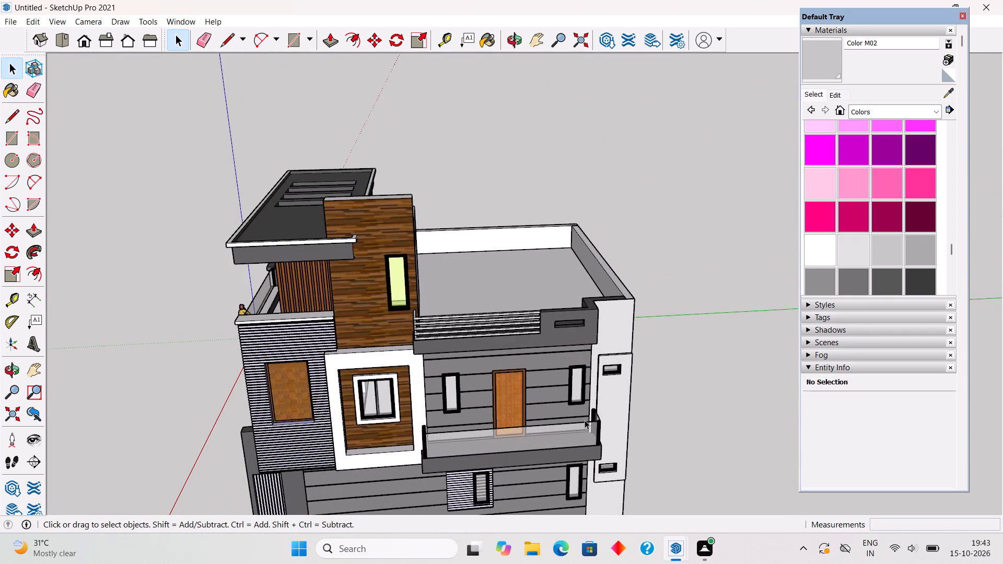
{"action": "middle_click_drag", "start_coordinate": [582, 419], "coordinate": [632, 231]}
{"action": "scroll", "coordinate": [632, 231], "scroll_direction": "down", "scroll_amount": 5}
{"action": "middle_click_drag", "start_coordinate": [568, 411], "coordinate": [621, 464]}
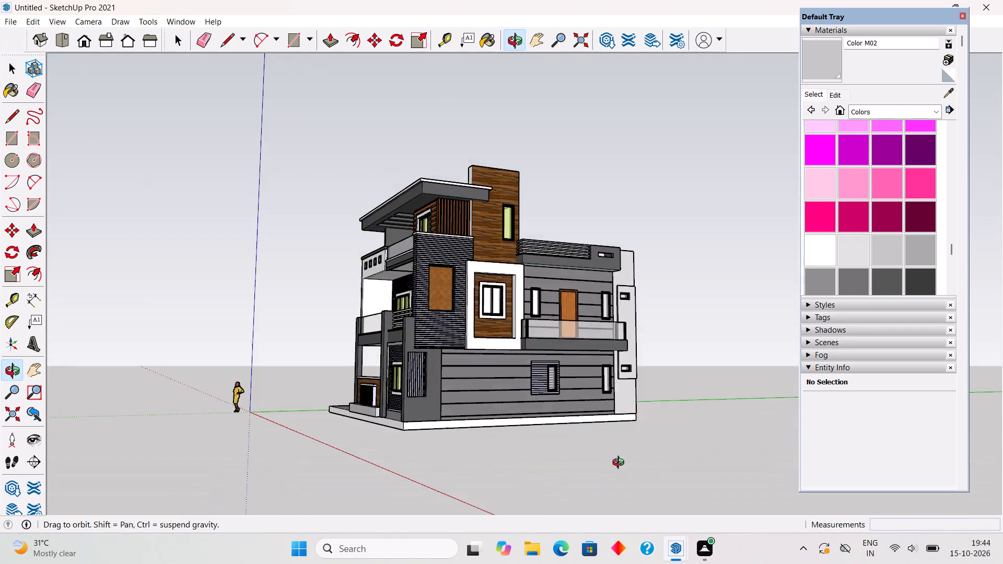
{"action": "middle_click_drag", "start_coordinate": [621, 464], "coordinate": [638, 495]}
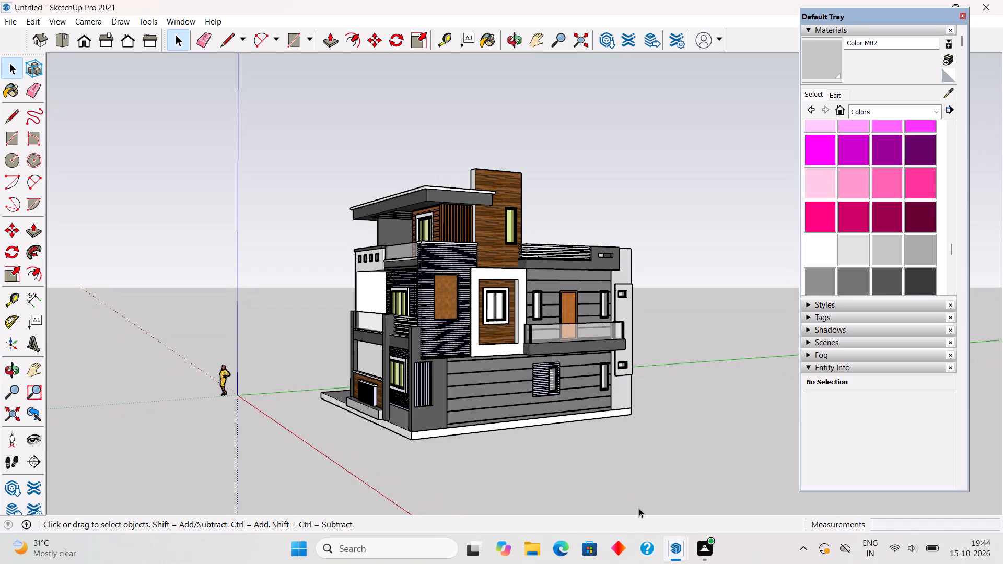
{"action": "scroll", "coordinate": [606, 338], "scroll_direction": "up", "scroll_amount": 13}
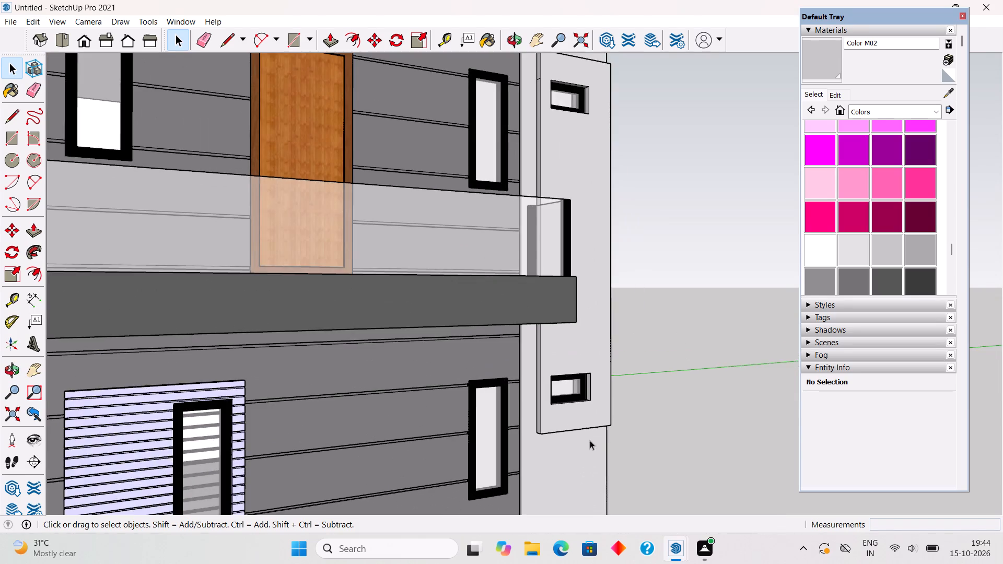
{"action": "middle_click_drag", "start_coordinate": [578, 434], "coordinate": [490, 421]}
{"action": "scroll", "coordinate": [490, 421], "scroll_direction": "down", "scroll_amount": 11}
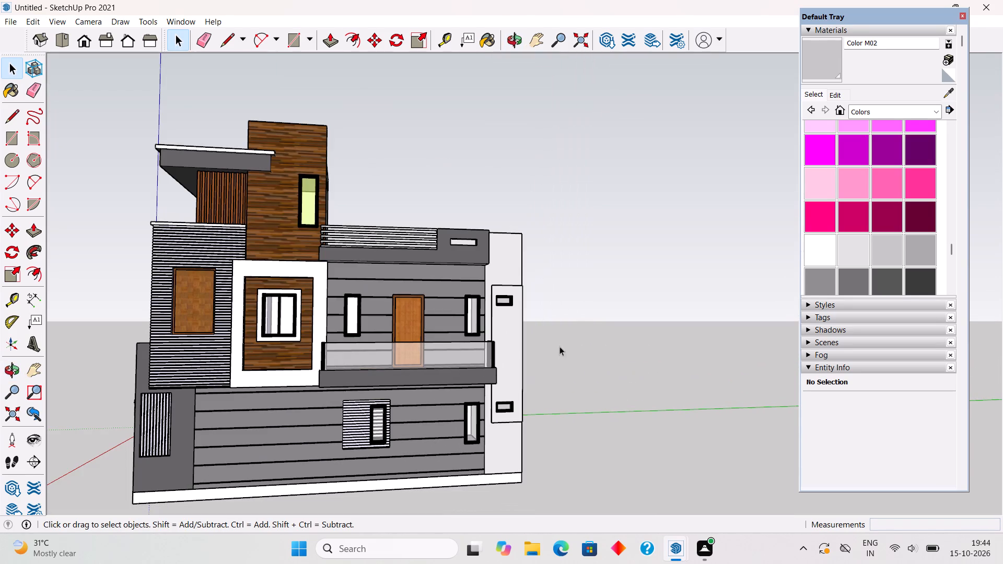
Sample Translucent Glass Gold from the wood-clad tower's tall window and paint both small windows in the end wall's raised panel with it.
{"action": "left_click", "coordinate": [947, 92]}
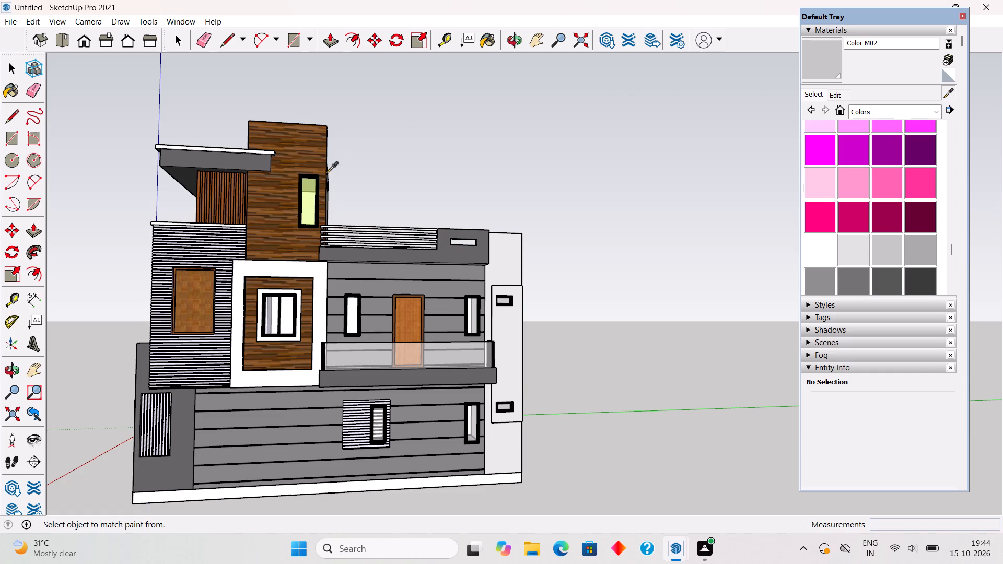
{"action": "left_click", "coordinate": [310, 208]}
{"action": "scroll", "coordinate": [474, 286], "scroll_direction": "up", "scroll_amount": 7}
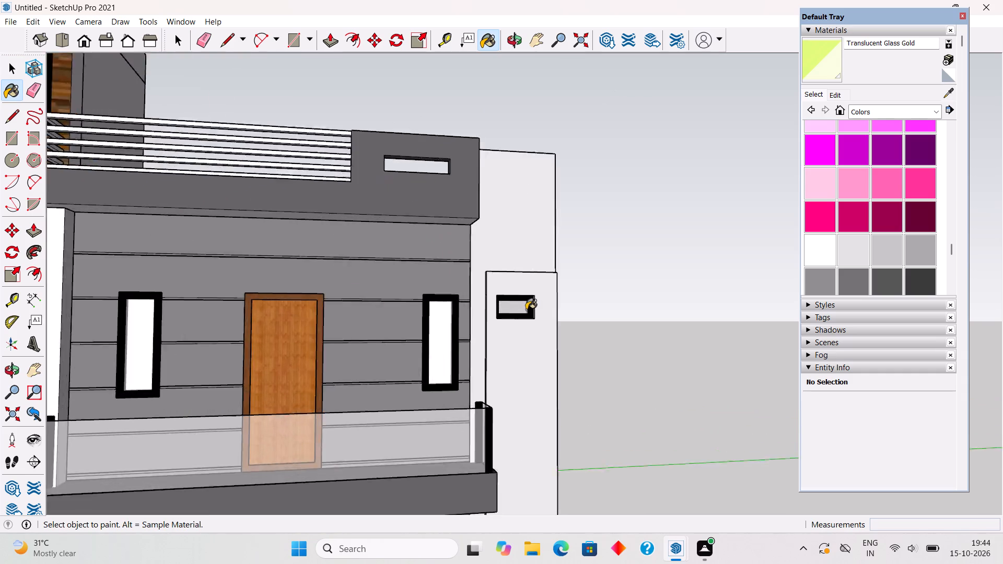
{"action": "scroll", "coordinate": [526, 310], "scroll_direction": "up", "scroll_amount": 6}
{"action": "left_click", "coordinate": [523, 308]}
{"action": "scroll", "coordinate": [518, 287], "scroll_direction": "down", "scroll_amount": 10}
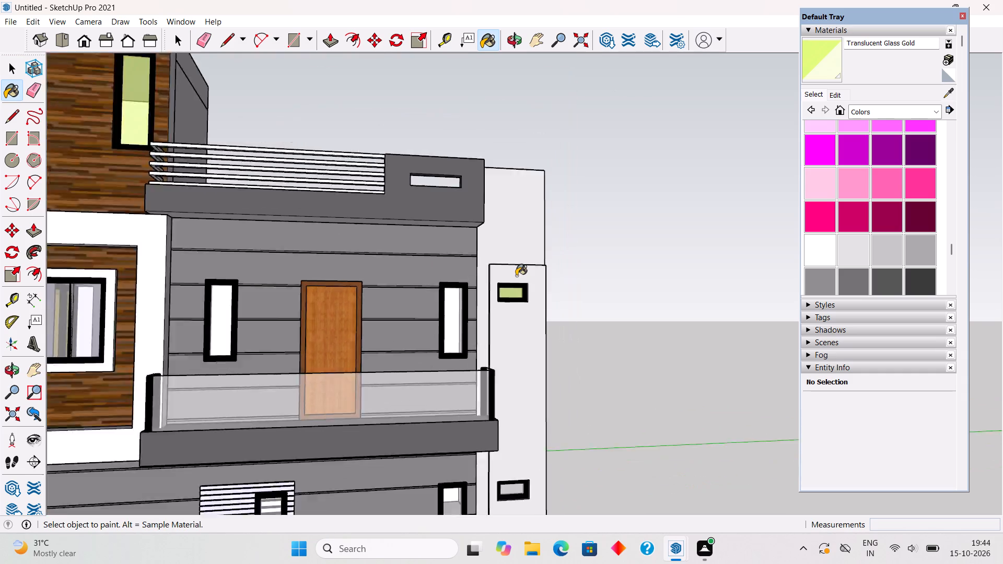
{"action": "scroll", "coordinate": [516, 276], "scroll_direction": "down", "scroll_amount": 3}
{"action": "scroll", "coordinate": [507, 453], "scroll_direction": "up", "scroll_amount": 11}
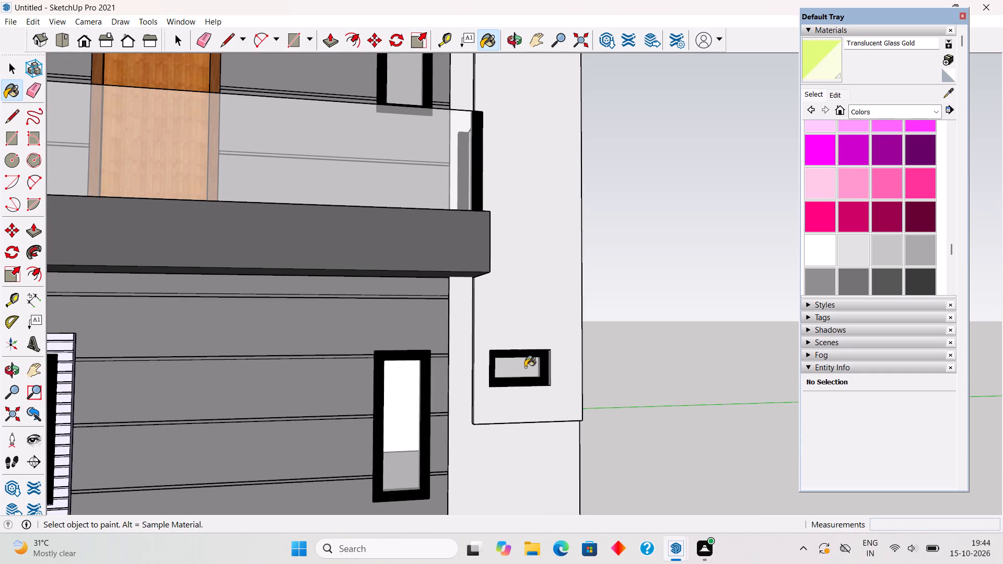
{"action": "left_click", "coordinate": [525, 367]}
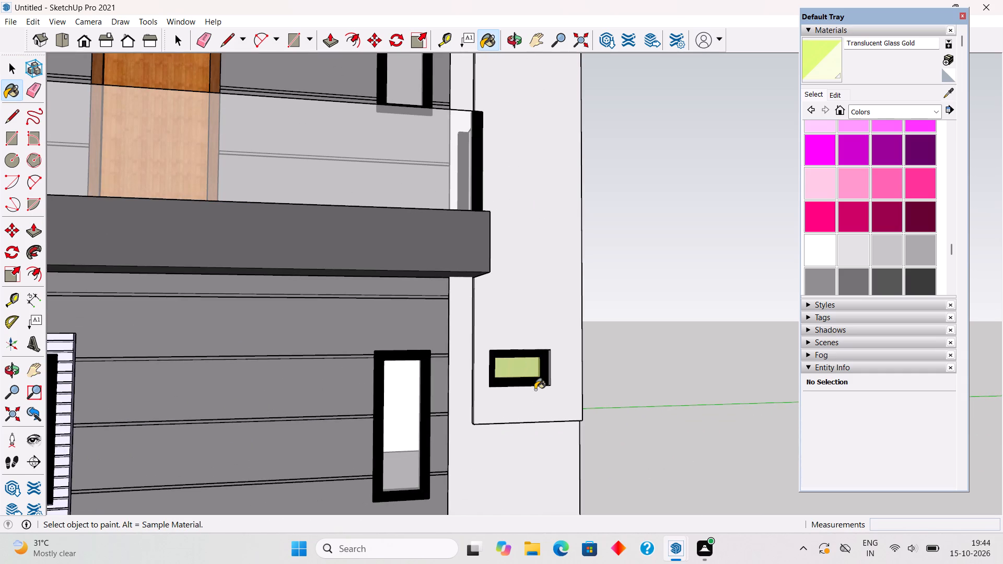
Select the glass pane inside the ground-floor slatted window group on the side wall and paint it Translucent Glass Gold.
{"action": "scroll", "coordinate": [535, 390], "scroll_direction": "down", "scroll_amount": 8}
{"action": "scroll", "coordinate": [506, 315], "scroll_direction": "down", "scroll_amount": 2}
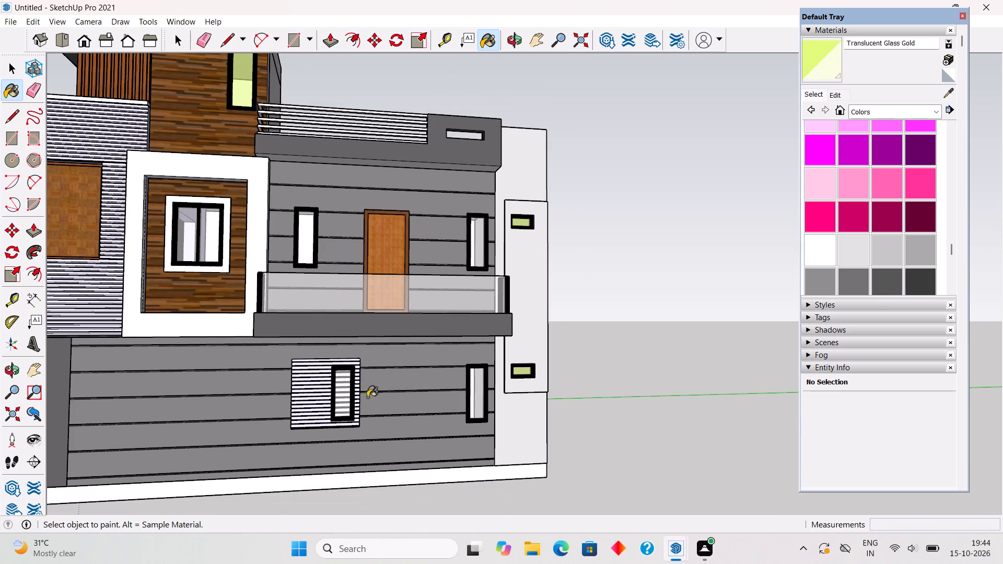
{"action": "left_click", "coordinate": [346, 403]}
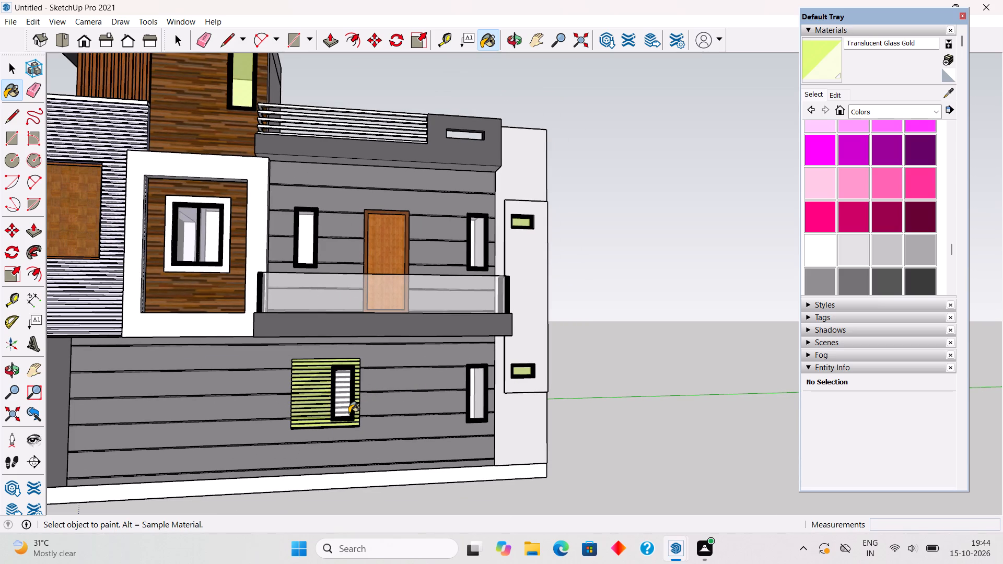
{"action": "key", "text": "ctrl+z"}
{"action": "scroll", "coordinate": [341, 399], "scroll_direction": "up", "scroll_amount": 9}
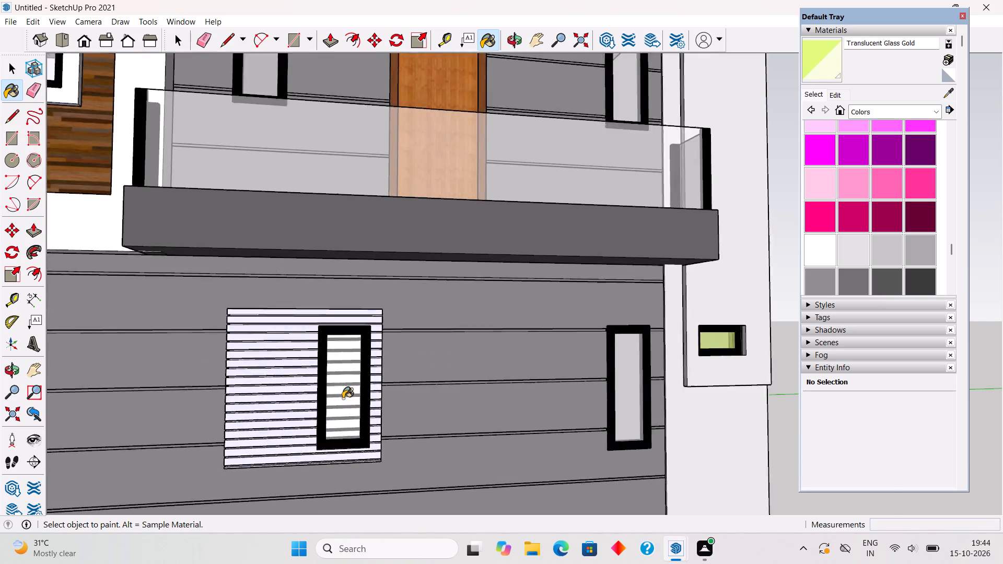
{"action": "scroll", "coordinate": [343, 398], "scroll_direction": "up", "scroll_amount": 2}
{"action": "key", "text": "space"}
{"action": "triple_click", "coordinate": [343, 398]}
{"action": "double_click", "coordinate": [343, 398]}
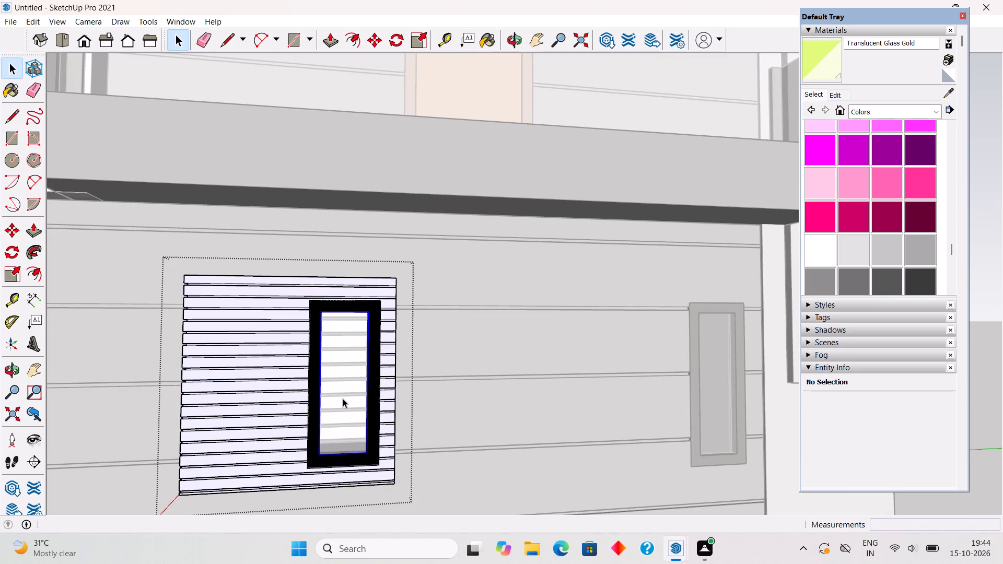
{"action": "left_click", "coordinate": [347, 392]}
{"action": "left_click", "coordinate": [828, 58]}
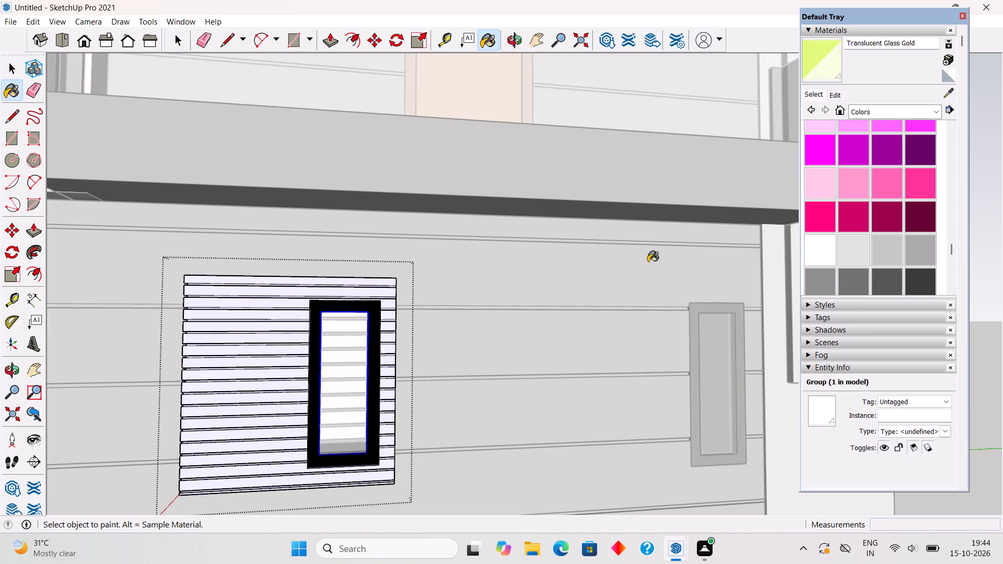
{"action": "left_click", "coordinate": [337, 409]}
{"action": "scroll", "coordinate": [337, 409], "scroll_direction": "down", "scroll_amount": 6}
{"action": "key", "text": "space"}
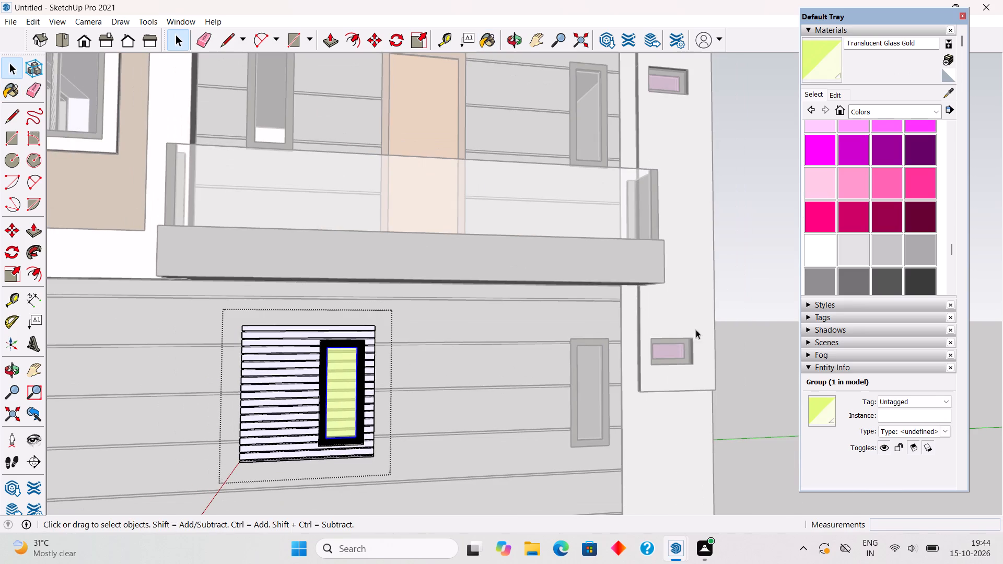
{"action": "left_click", "coordinate": [739, 303]}
{"action": "scroll", "coordinate": [719, 321], "scroll_direction": "down", "scroll_amount": 5}
{"action": "scroll", "coordinate": [674, 377], "scroll_direction": "down", "scroll_amount": 4}
{"action": "left_click", "coordinate": [755, 341]}
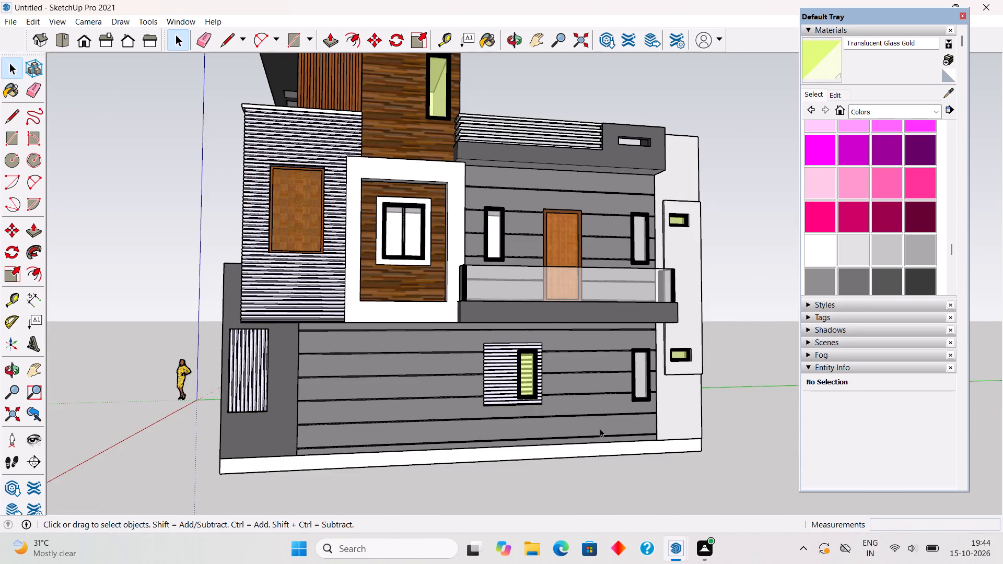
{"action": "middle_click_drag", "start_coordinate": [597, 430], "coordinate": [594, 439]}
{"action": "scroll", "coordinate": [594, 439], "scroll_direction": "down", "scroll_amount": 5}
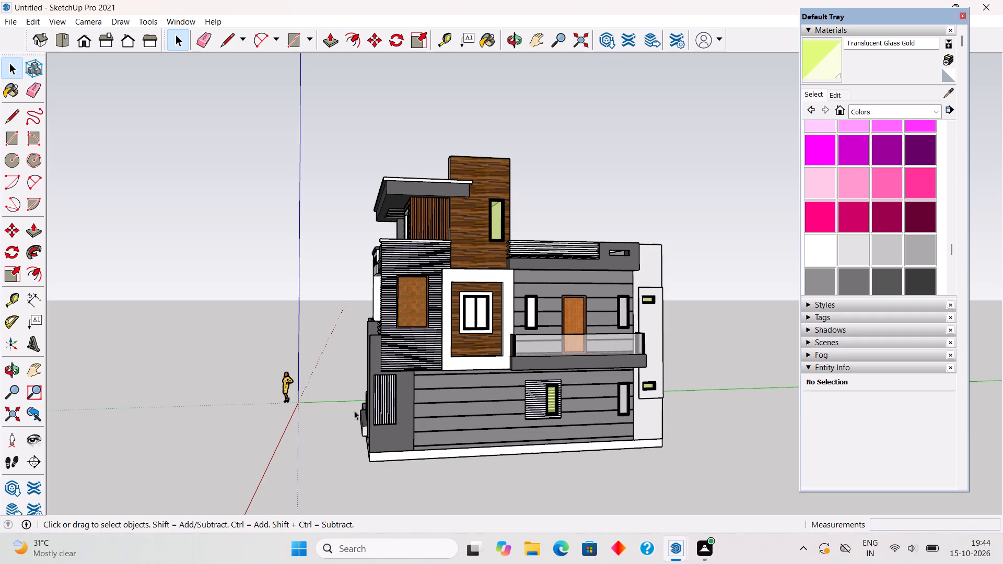
Within the top-floor balcony's front band group, Push/Pull the narrow ledge face above the thin lower white strip 3" to widen the strip.
{"action": "middle_click_drag", "start_coordinate": [354, 410], "coordinate": [692, 377]}
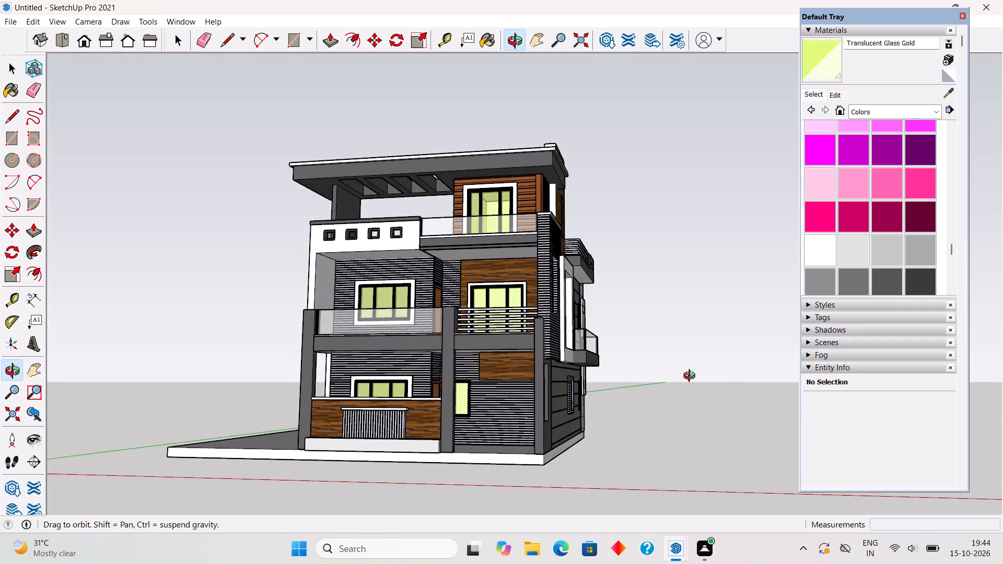
{"action": "middle_click_drag", "start_coordinate": [692, 377], "coordinate": [741, 409]}
{"action": "middle_click_drag", "start_coordinate": [562, 279], "coordinate": [562, 298]}
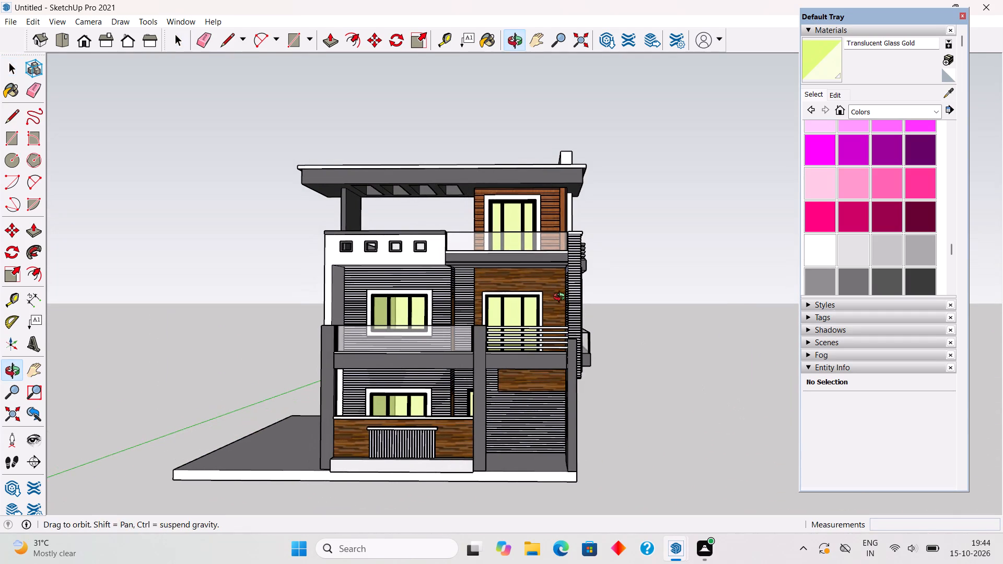
{"action": "middle_click_drag", "start_coordinate": [562, 298], "coordinate": [579, 392]}
{"action": "scroll", "coordinate": [579, 392], "scroll_direction": "up", "scroll_amount": 1}
{"action": "scroll", "coordinate": [500, 284], "scroll_direction": "up", "scroll_amount": 19}
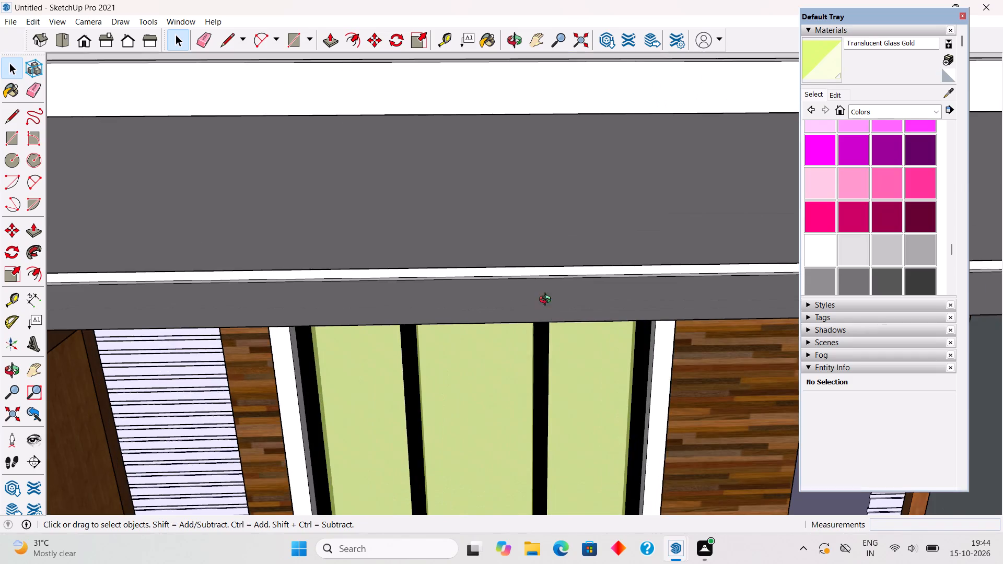
{"action": "middle_click_drag", "start_coordinate": [547, 302], "coordinate": [547, 258]}
{"action": "scroll", "coordinate": [547, 258], "scroll_direction": "down", "scroll_amount": 3}
{"action": "middle_click_drag", "start_coordinate": [550, 217], "coordinate": [537, 283]}
{"action": "scroll", "coordinate": [535, 300], "scroll_direction": "up", "scroll_amount": 6}
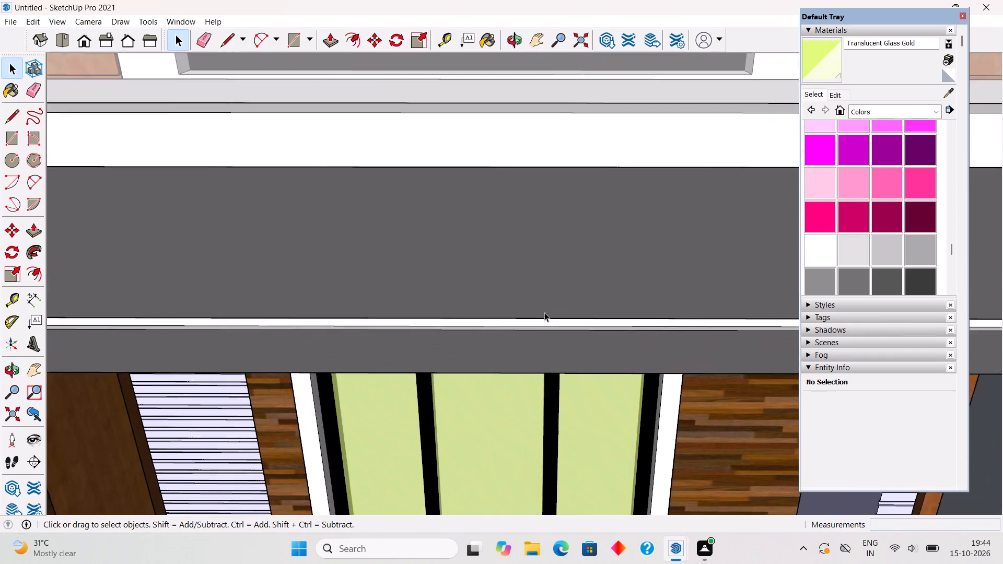
{"action": "scroll", "coordinate": [544, 312], "scroll_direction": "up", "scroll_amount": 4}
{"action": "triple_click", "coordinate": [553, 330]}
{"action": "middle_click_drag", "start_coordinate": [546, 320], "coordinate": [550, 272]}
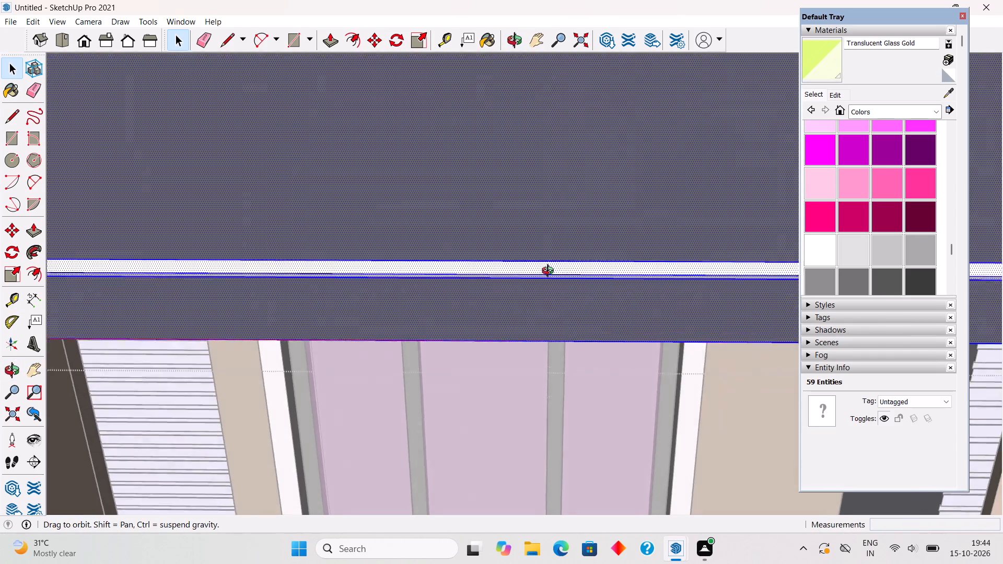
{"action": "middle_click_drag", "start_coordinate": [550, 272], "coordinate": [567, 241]}
{"action": "scroll", "coordinate": [567, 241], "scroll_direction": "down", "scroll_amount": 8}
{"action": "middle_click_drag", "start_coordinate": [563, 230], "coordinate": [573, 183]}
{"action": "scroll", "coordinate": [574, 179], "scroll_direction": "up", "scroll_amount": 4}
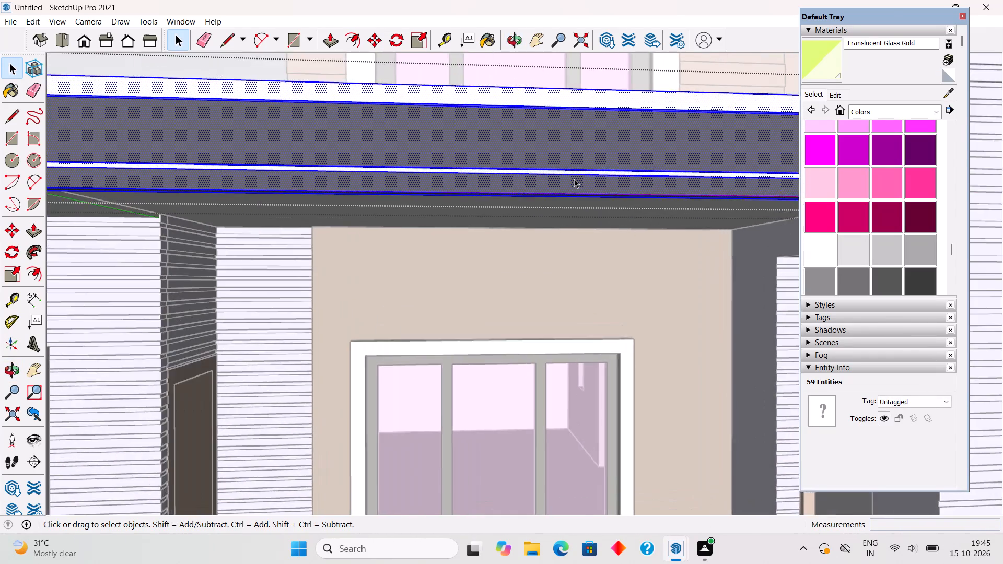
{"action": "scroll", "coordinate": [574, 179], "scroll_direction": "up", "scroll_amount": 5}
{"action": "middle_click_drag", "start_coordinate": [542, 32], "coordinate": [520, 4]}
{"action": "middle_click_drag", "start_coordinate": [523, 169], "coordinate": [526, 115]}
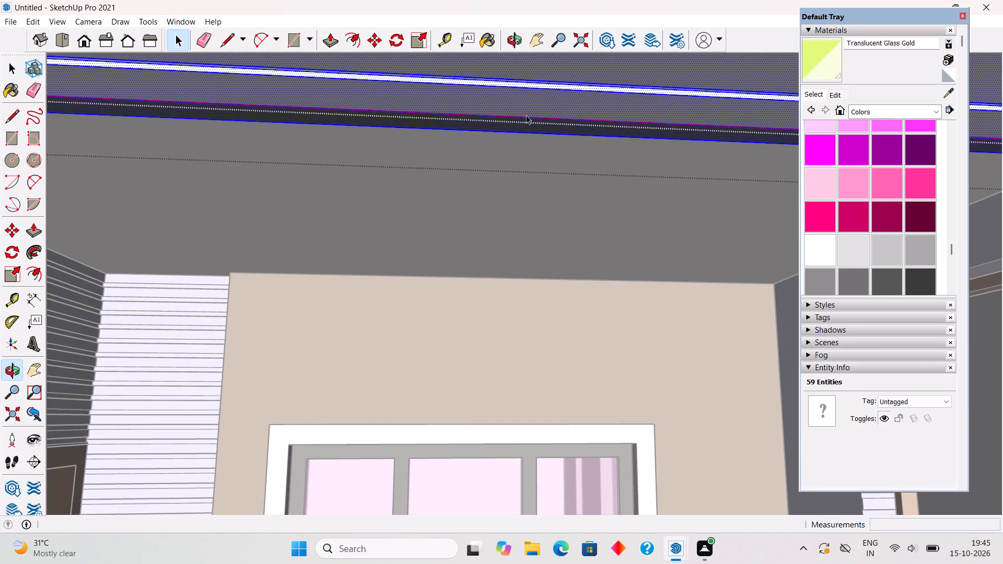
{"action": "scroll", "coordinate": [533, 90], "scroll_direction": "up", "scroll_amount": 11}
{"action": "left_click", "coordinate": [535, 77]}
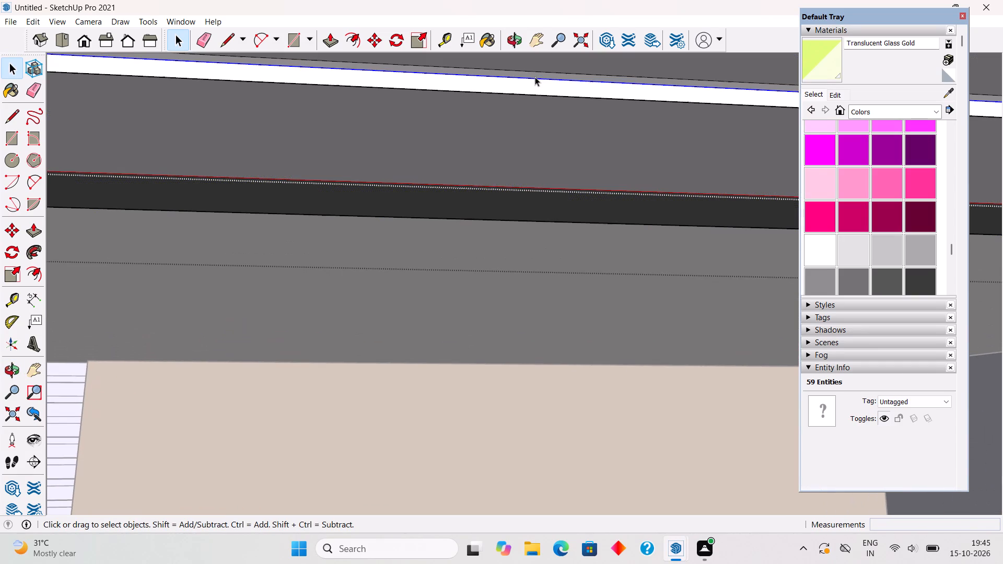
{"action": "left_click", "coordinate": [535, 77]}
{"action": "left_click", "coordinate": [537, 74]}
{"action": "scroll", "coordinate": [540, 75], "scroll_direction": "up", "scroll_amount": 4}
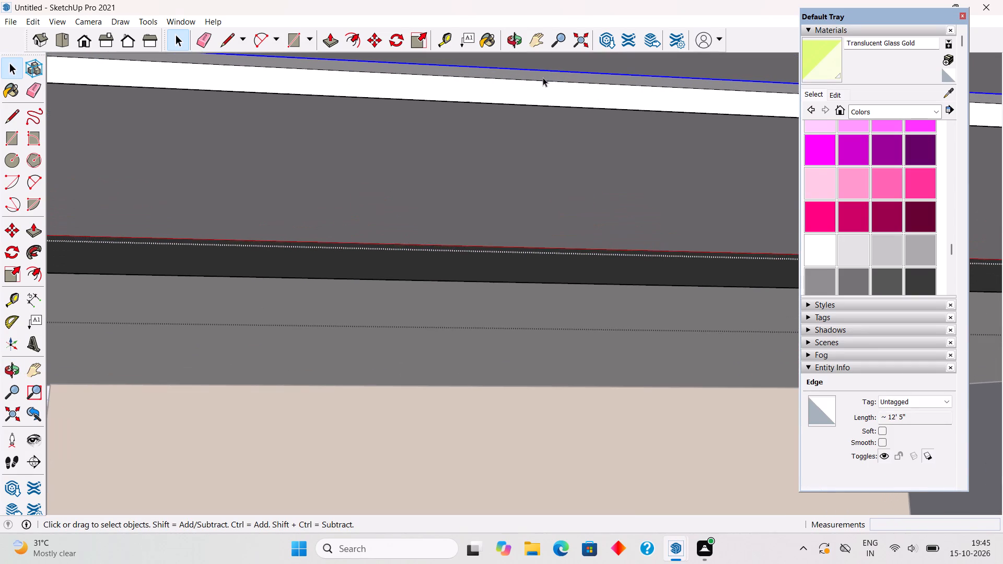
{"action": "left_click", "coordinate": [543, 77]}
{"action": "key", "text": "p"}
{"action": "left_click", "coordinate": [543, 77]}
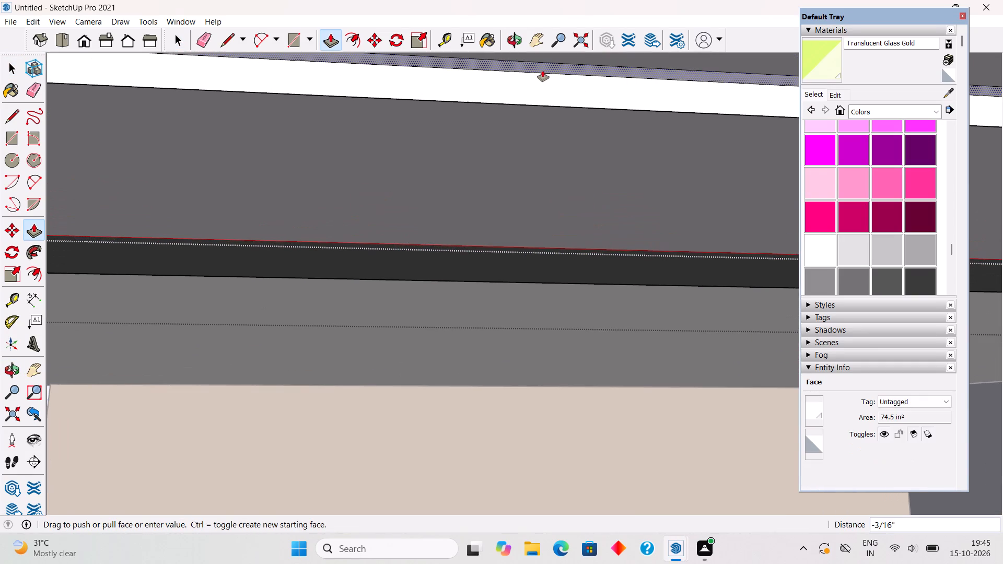
{"action": "type", "text": "3\""}
{"action": "key", "text": "Return"}
{"action": "key", "text": "space"}
{"action": "scroll", "coordinate": [543, 68], "scroll_direction": "down", "scroll_amount": 5}
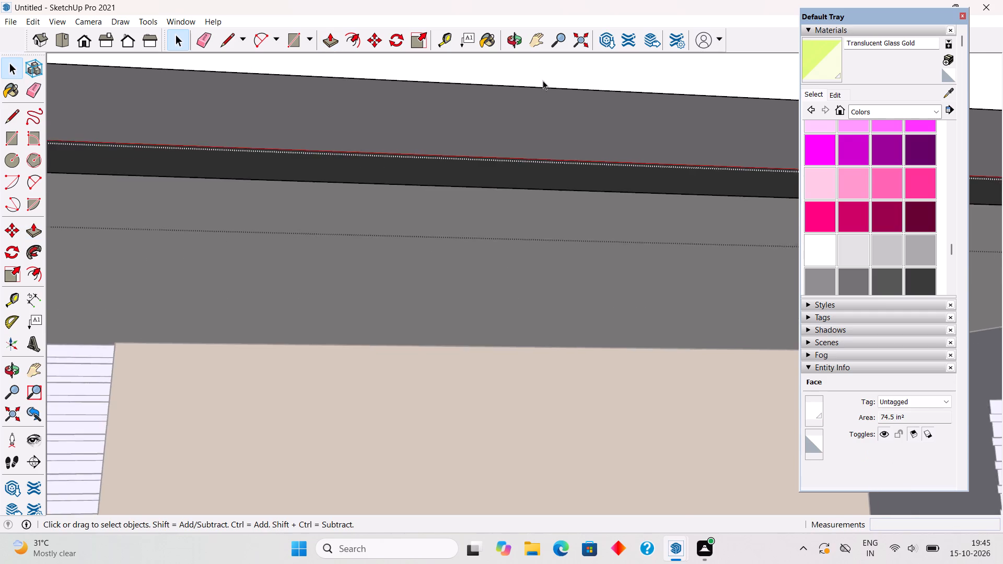
{"action": "scroll", "coordinate": [543, 80], "scroll_direction": "down", "scroll_amount": 20}
{"action": "scroll", "coordinate": [543, 80], "scroll_direction": "down", "scroll_amount": 6}
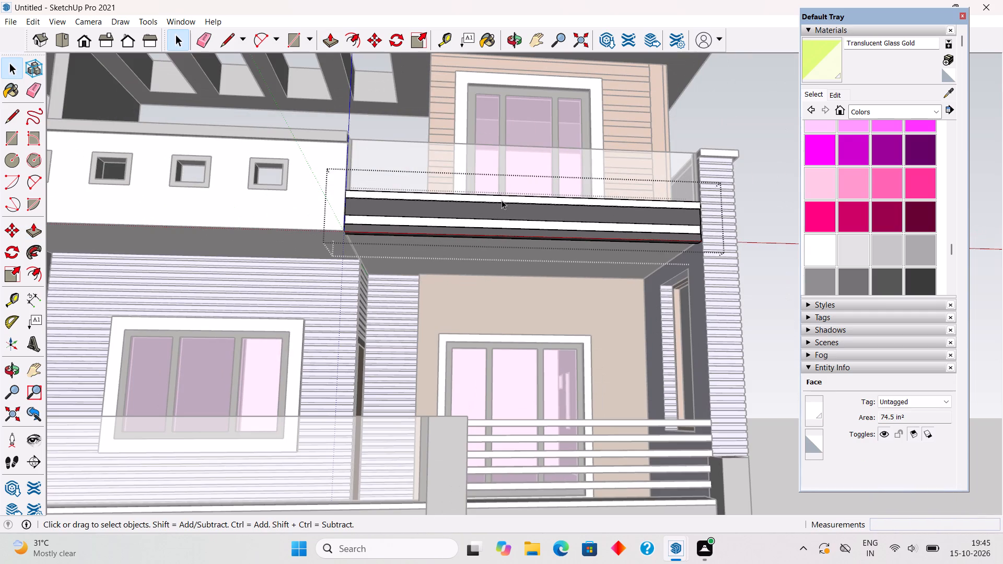
Push/Pull the same ledge face back 2" to narrow the white strip, and close the balcony band group.
{"action": "scroll", "coordinate": [496, 218], "scroll_direction": "up", "scroll_amount": 10}
{"action": "middle_click_drag", "start_coordinate": [517, 225], "coordinate": [519, 185]}
{"action": "scroll", "coordinate": [519, 185], "scroll_direction": "up", "scroll_amount": 4}
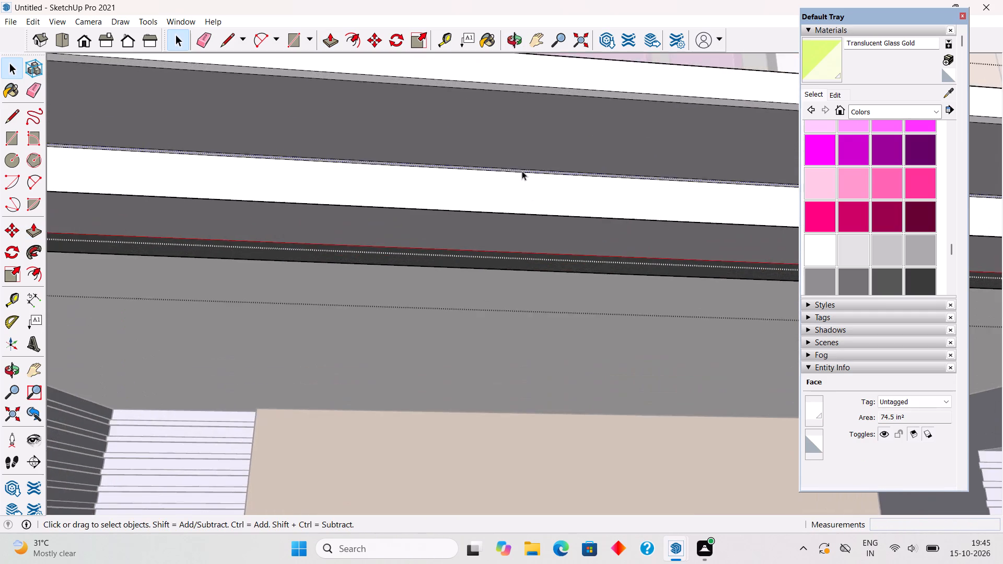
{"action": "scroll", "coordinate": [522, 171], "scroll_direction": "up", "scroll_amount": 10}
{"action": "key", "text": "p"}
{"action": "left_click", "coordinate": [524, 170]}
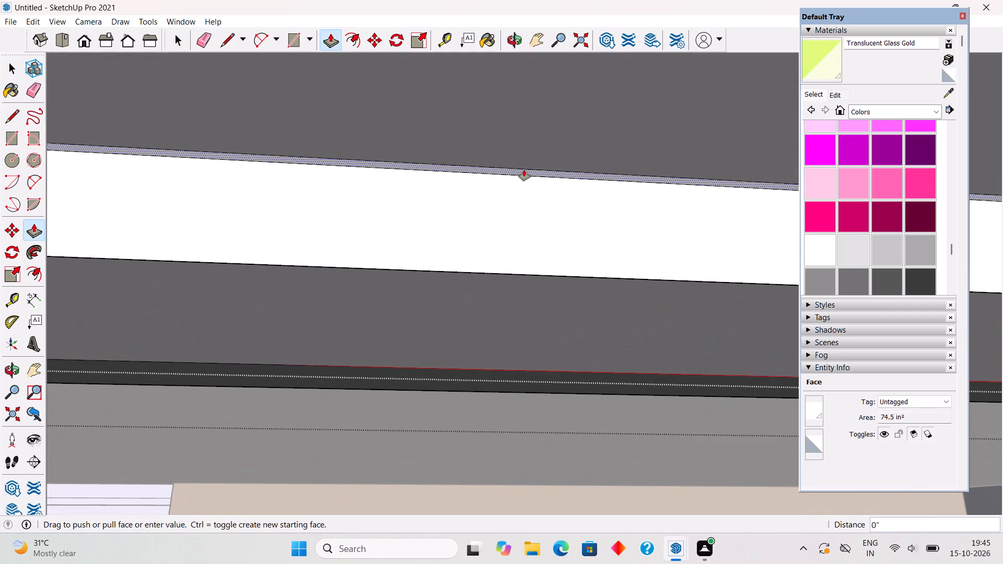
{"action": "type", "text": "2\""}
{"action": "key", "text": "Return"}
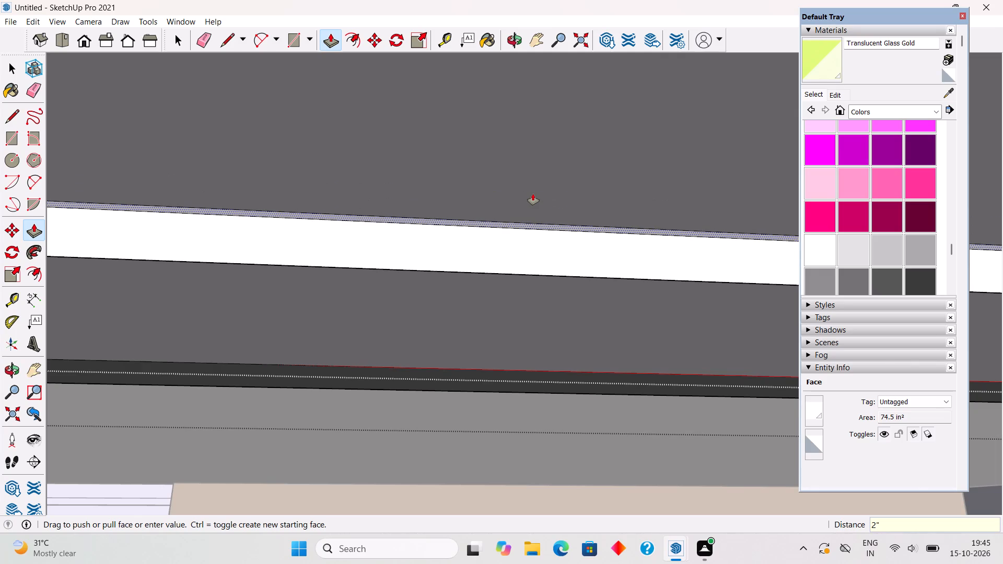
{"action": "scroll", "coordinate": [533, 194], "scroll_direction": "down", "scroll_amount": 20}
{"action": "scroll", "coordinate": [533, 194], "scroll_direction": "down", "scroll_amount": 10}
{"action": "scroll", "coordinate": [540, 326], "scroll_direction": "down", "scroll_amount": 3}
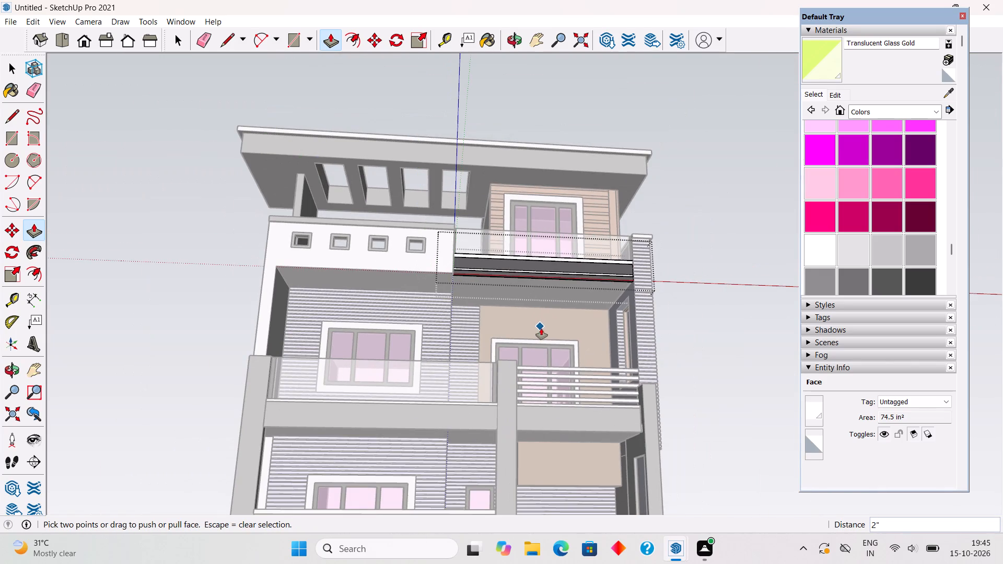
{"action": "key", "text": "space"}
{"action": "left_click", "coordinate": [721, 285]}
Examine the front facade from above and at eye level, from the roof down to the ground-floor entrance.
{"action": "middle_click_drag", "start_coordinate": [629, 264], "coordinate": [608, 429]}
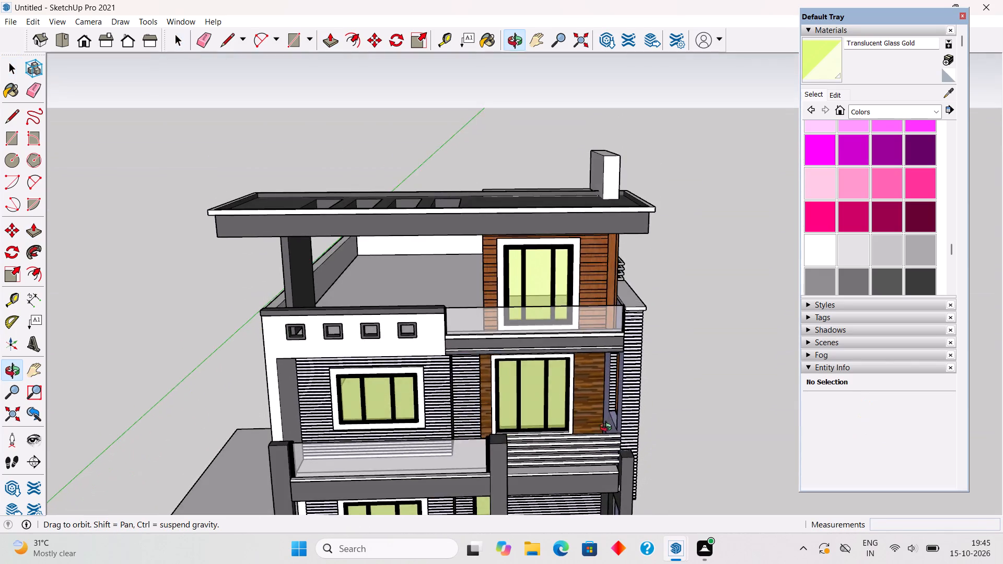
{"action": "middle_click_drag", "start_coordinate": [608, 429], "coordinate": [602, 464]}
{"action": "scroll", "coordinate": [601, 463], "scroll_direction": "down", "scroll_amount": 5}
{"action": "scroll", "coordinate": [562, 346], "scroll_direction": "down", "scroll_amount": 5}
{"action": "scroll", "coordinate": [575, 464], "scroll_direction": "up", "scroll_amount": 11}
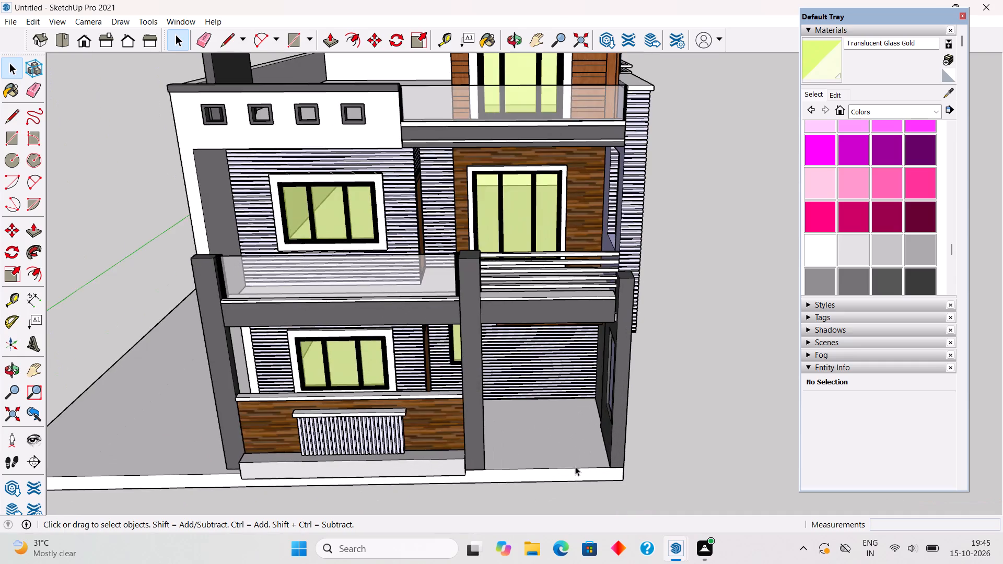
{"action": "middle_click_drag", "start_coordinate": [575, 466], "coordinate": [570, 448]}
{"action": "scroll", "coordinate": [570, 446], "scroll_direction": "down", "scroll_amount": 2}
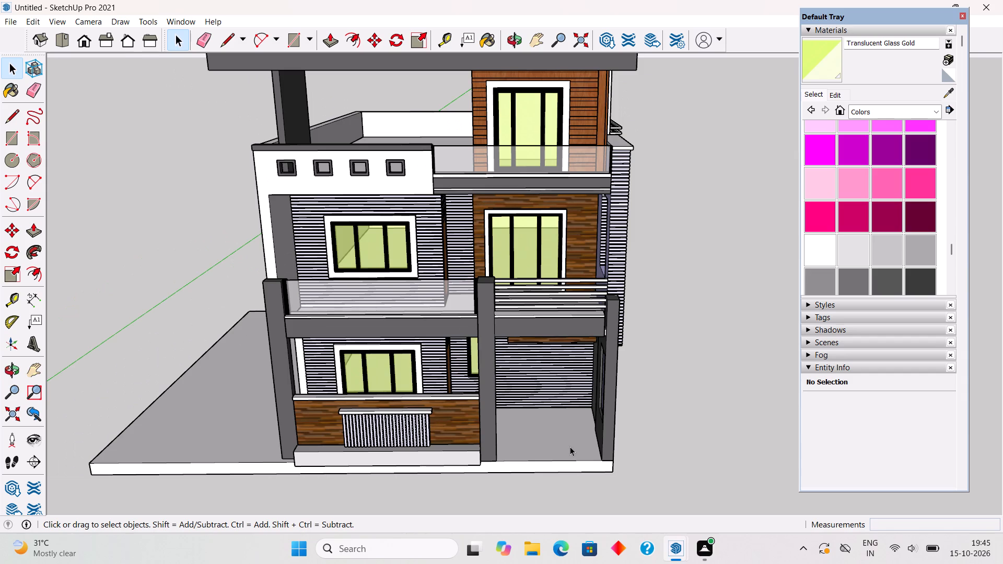
{"action": "scroll", "coordinate": [356, 346], "scroll_direction": "down", "scroll_amount": 4}
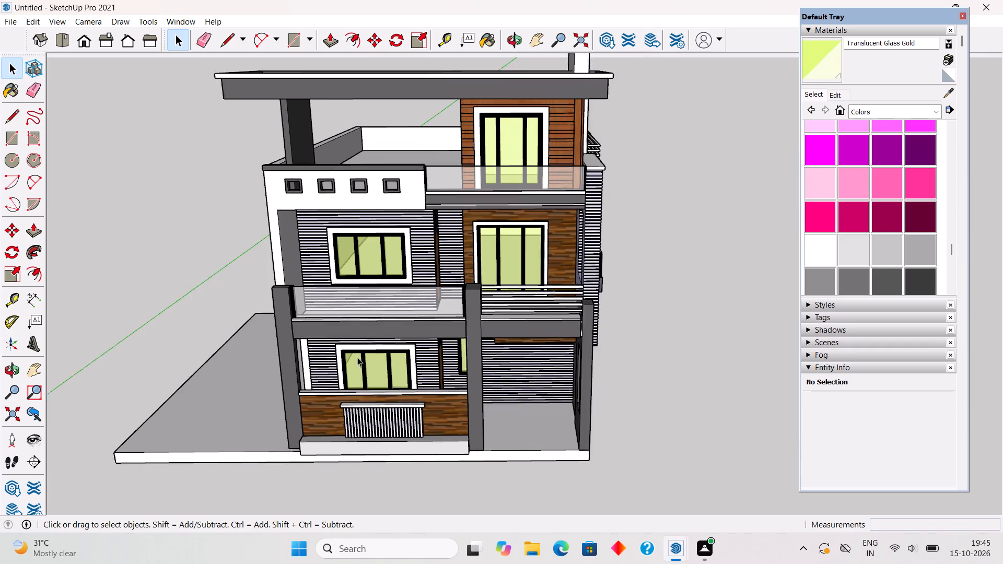
{"action": "middle_click_drag", "start_coordinate": [398, 424], "coordinate": [392, 366]}
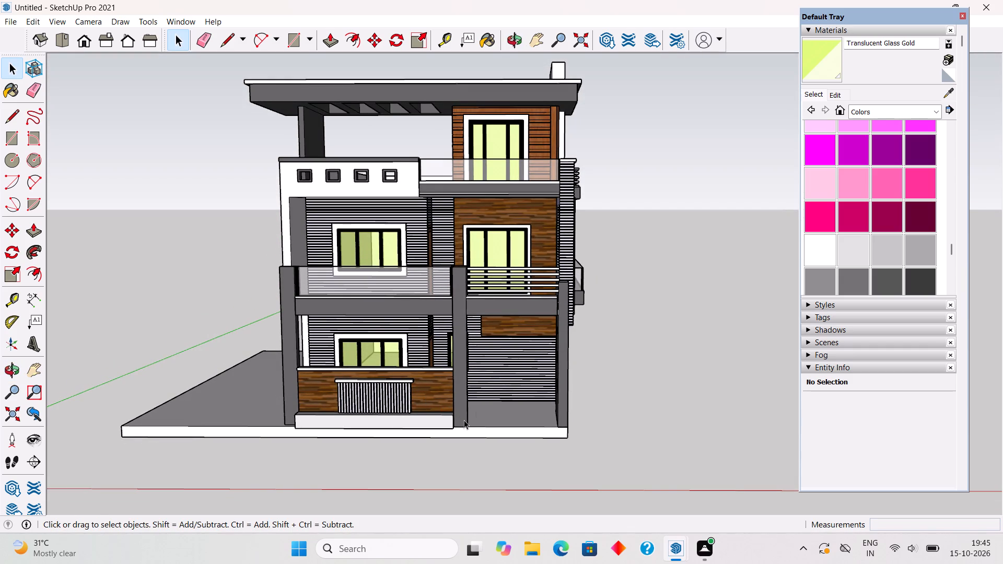
Place a horizontal guide 5' above the base slab across the ground-floor opening between the two front pillars.
{"action": "middle_click_drag", "start_coordinate": [493, 398], "coordinate": [527, 452]}
{"action": "scroll", "coordinate": [548, 438], "scroll_direction": "up", "scroll_amount": 8}
{"action": "middle_click_drag", "start_coordinate": [534, 436], "coordinate": [498, 424]}
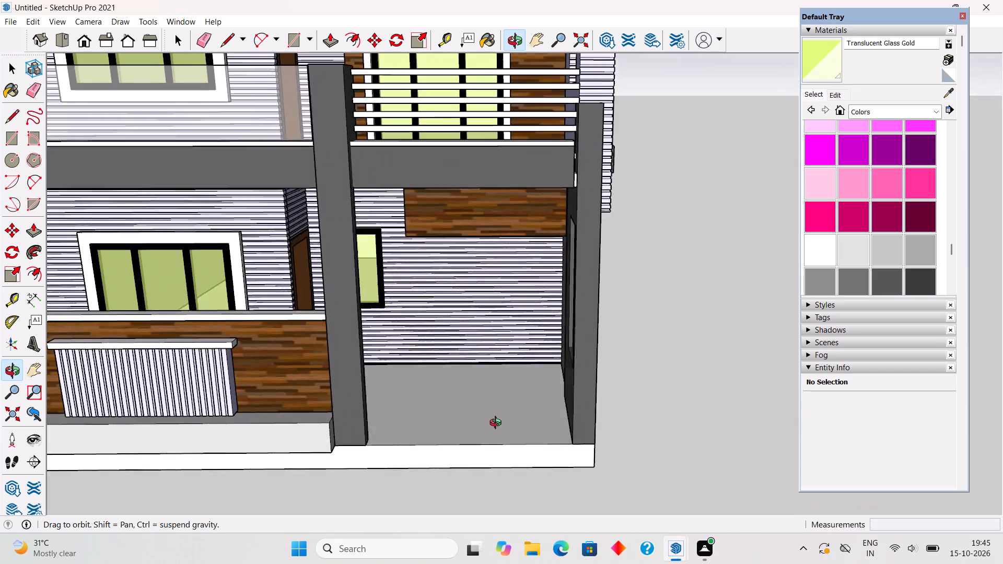
{"action": "middle_click_drag", "start_coordinate": [498, 424], "coordinate": [480, 434]}
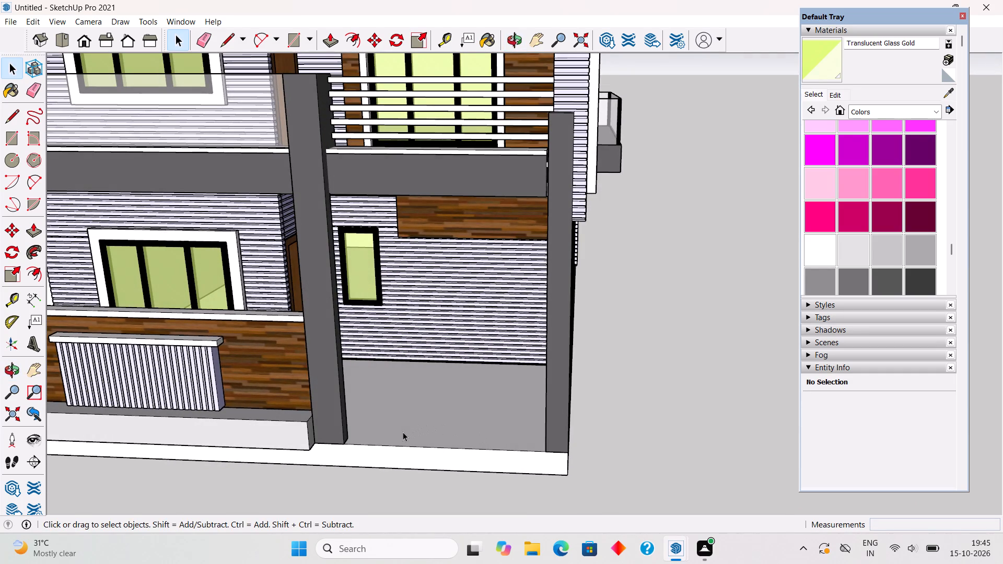
{"action": "key", "text": "r"}
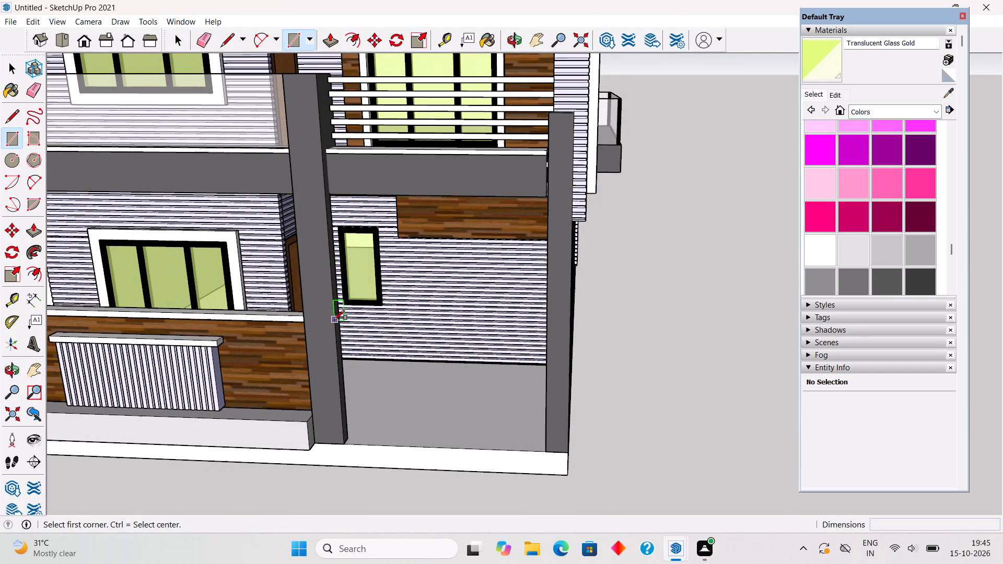
{"action": "key", "text": "space"}
{"action": "key", "text": "t"}
{"action": "scroll", "coordinate": [332, 439], "scroll_direction": "up", "scroll_amount": 3}
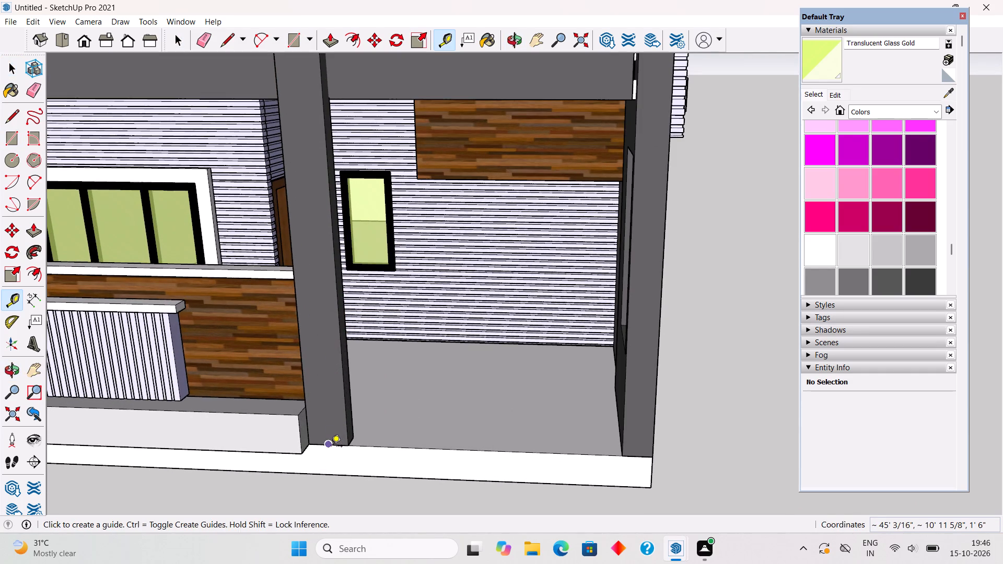
{"action": "left_click", "coordinate": [331, 447]}
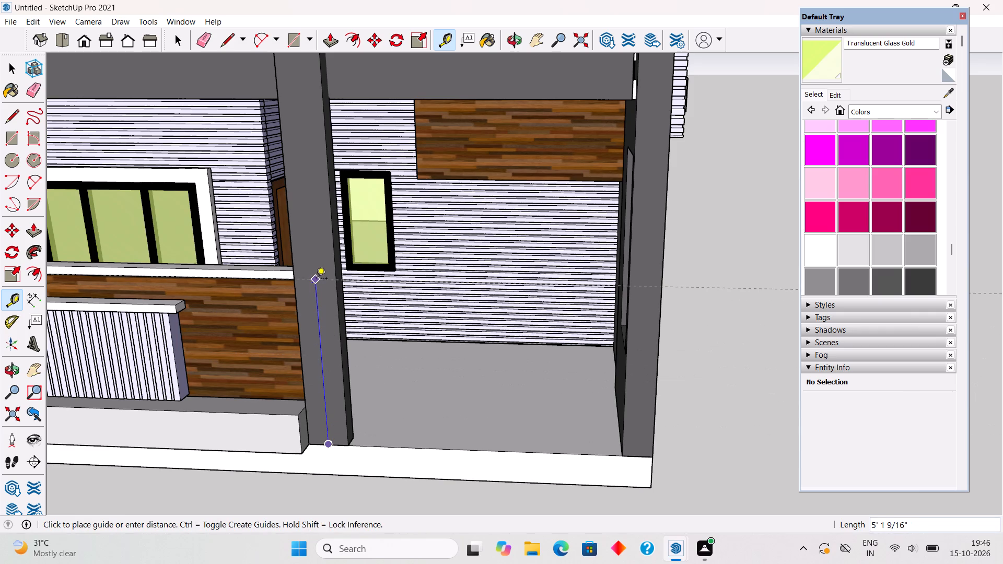
{"action": "type", "text": "5'"}
{"action": "key", "text": "Return"}
{"action": "key", "text": "space"}
Draw a rectangle about 8' 1" by 5' between the two front pillars, from the guide to the base, and extrude it 1".
{"action": "type", "text": "r"}
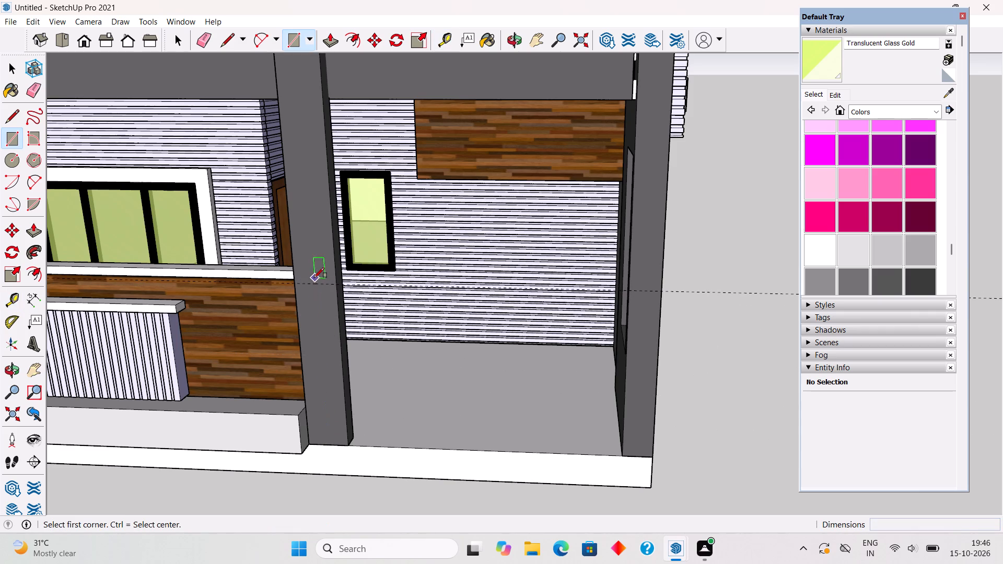
{"action": "left_click", "coordinate": [335, 287]}
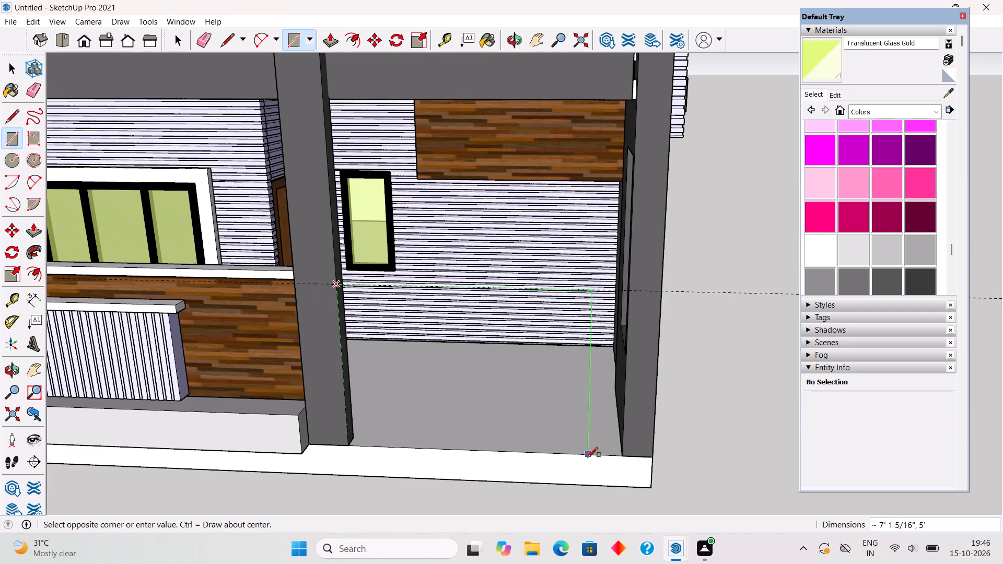
{"action": "left_click", "coordinate": [621, 455]}
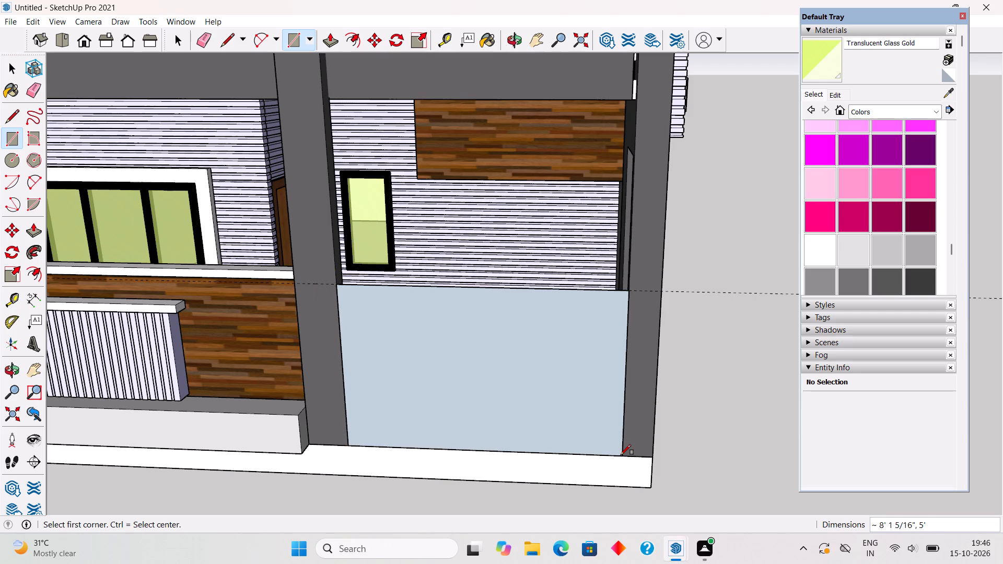
{"action": "key", "text": "p"}
{"action": "left_click", "coordinate": [615, 438]}
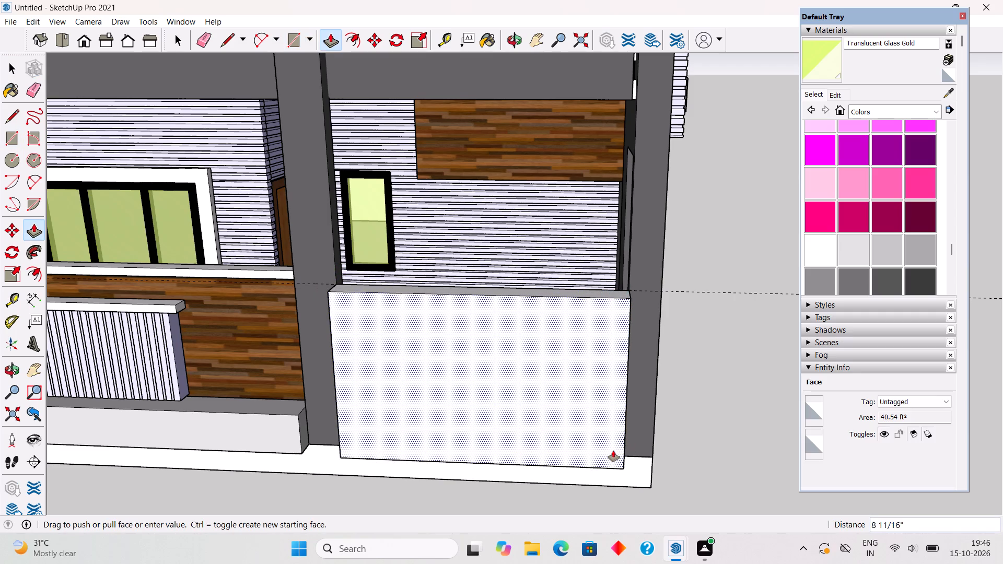
{"action": "type", "text": "1\""}
{"action": "key", "text": "Return"}
{"action": "key", "text": "space"}
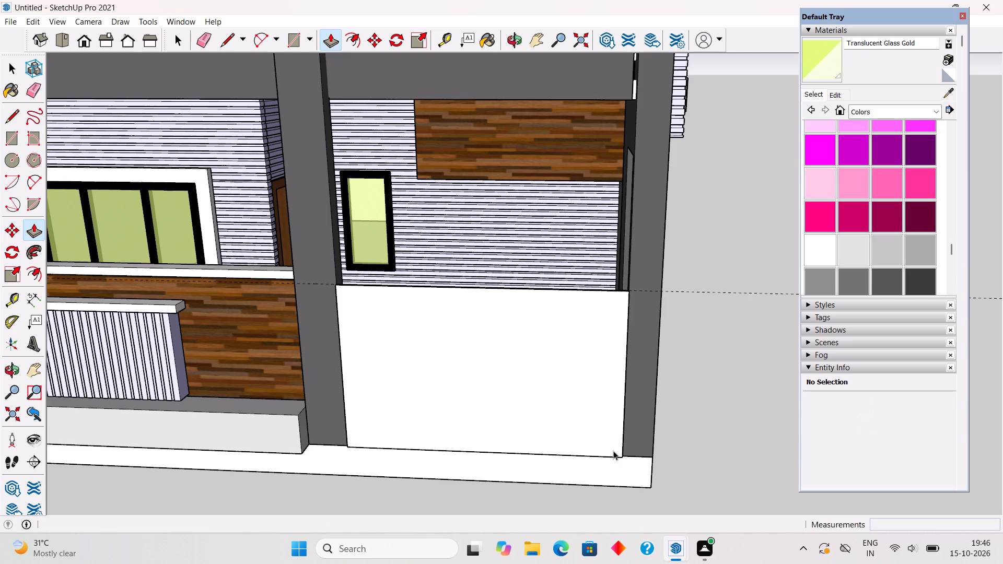
Select the whole new panel between the front pillars and make it a group.
{"action": "triple_click", "coordinate": [590, 418]}
{"action": "right_click", "coordinate": [590, 418]}
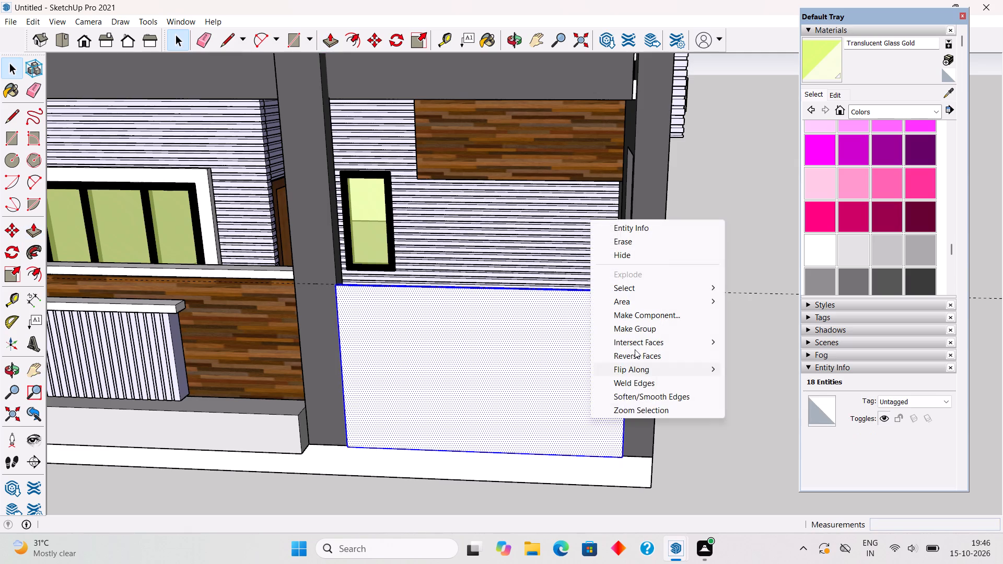
{"action": "left_click", "coordinate": [636, 330]}
{"action": "left_click", "coordinate": [707, 360]}
Place a vertical guide at the panel's midpoint, about 4' 5/8" from its edge beside the middle pillar.
{"action": "middle_click_drag", "start_coordinate": [514, 480], "coordinate": [593, 438]}
{"action": "key", "text": "t"}
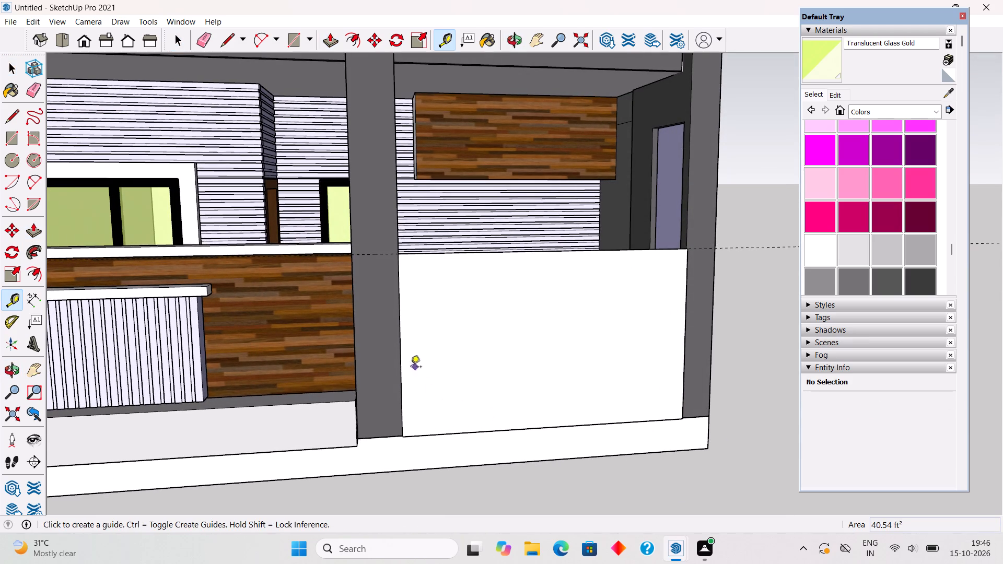
{"action": "left_click", "coordinate": [402, 374]}
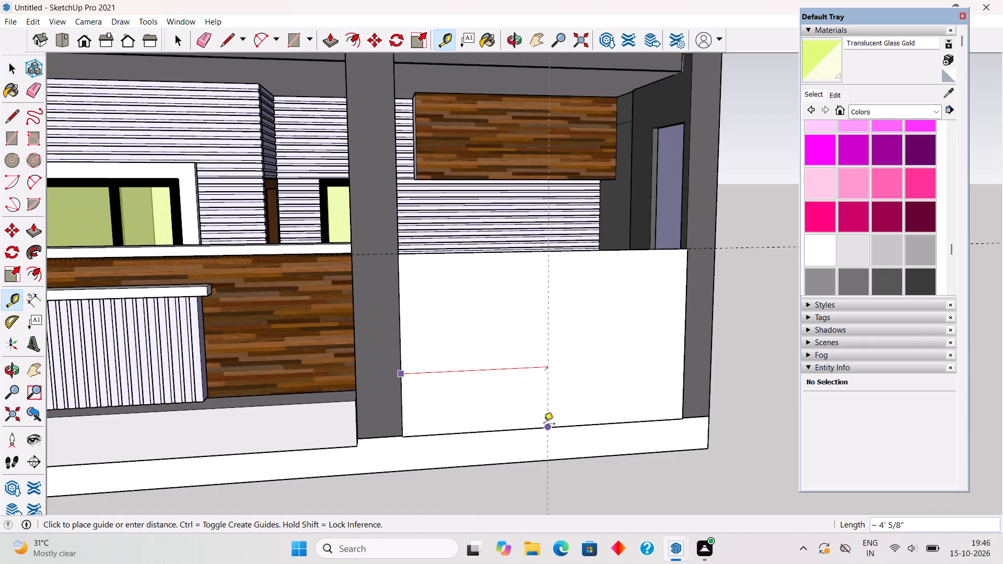
{"action": "left_click", "coordinate": [551, 427]}
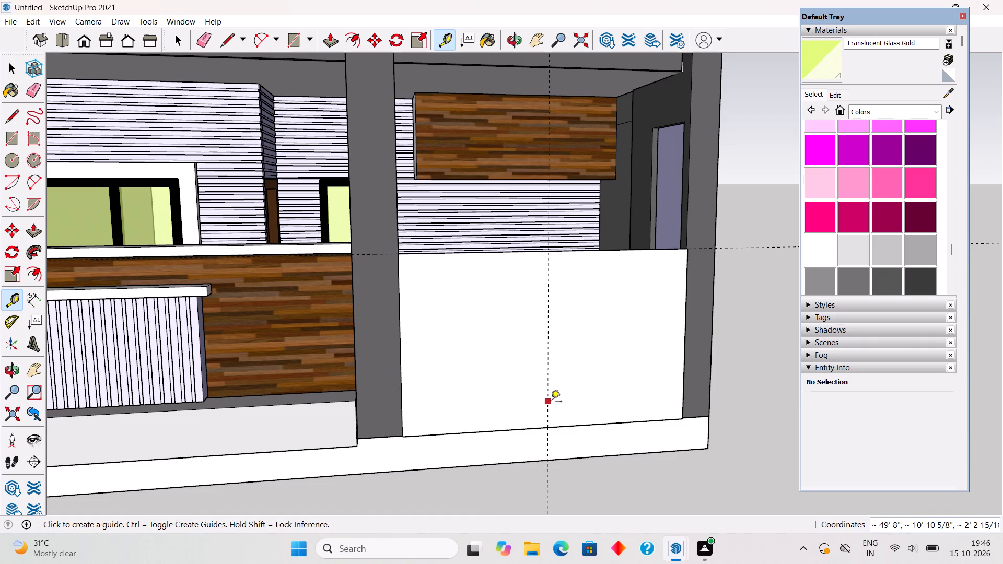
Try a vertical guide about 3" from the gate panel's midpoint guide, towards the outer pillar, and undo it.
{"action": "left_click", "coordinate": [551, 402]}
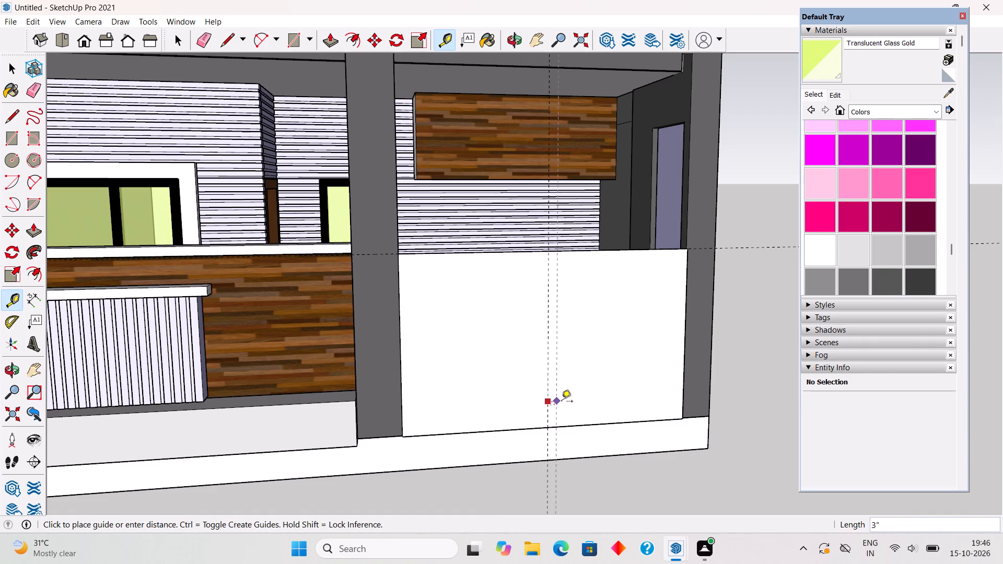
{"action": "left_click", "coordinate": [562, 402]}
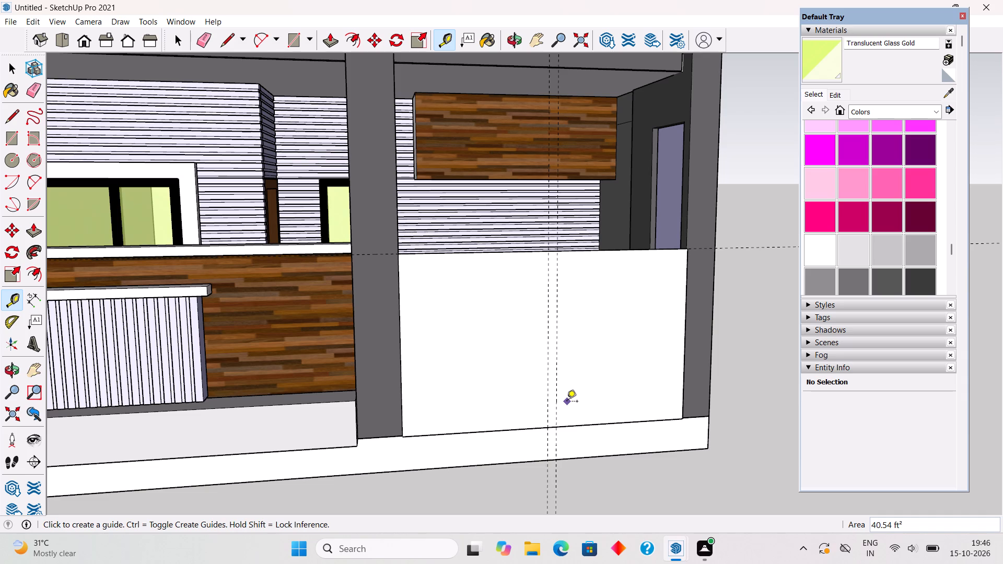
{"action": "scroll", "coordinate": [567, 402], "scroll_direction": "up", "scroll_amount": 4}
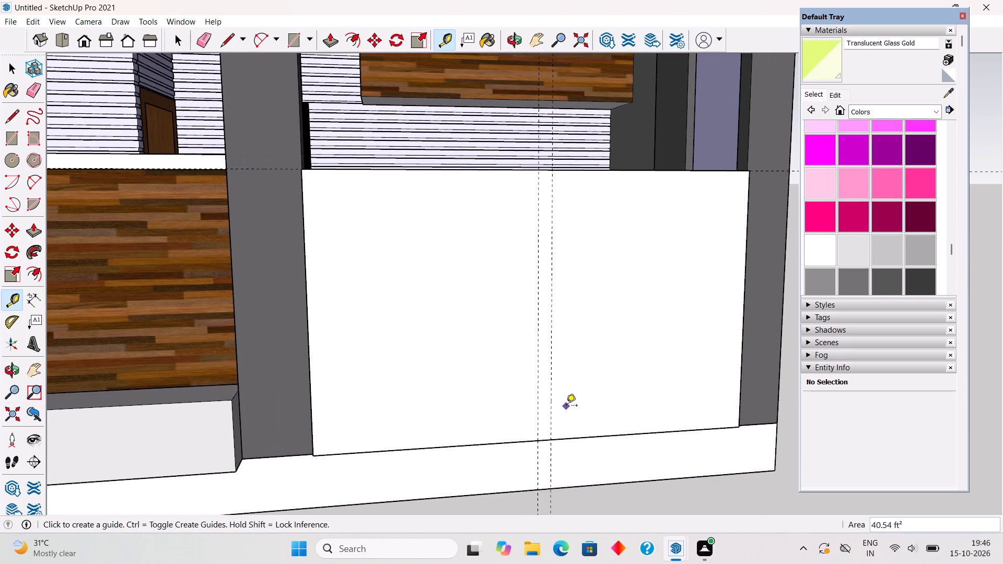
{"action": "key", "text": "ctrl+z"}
Place two vertical guides on the gate panel, one 5" to each side of the midpoint guide.
{"action": "left_click", "coordinate": [538, 410]}
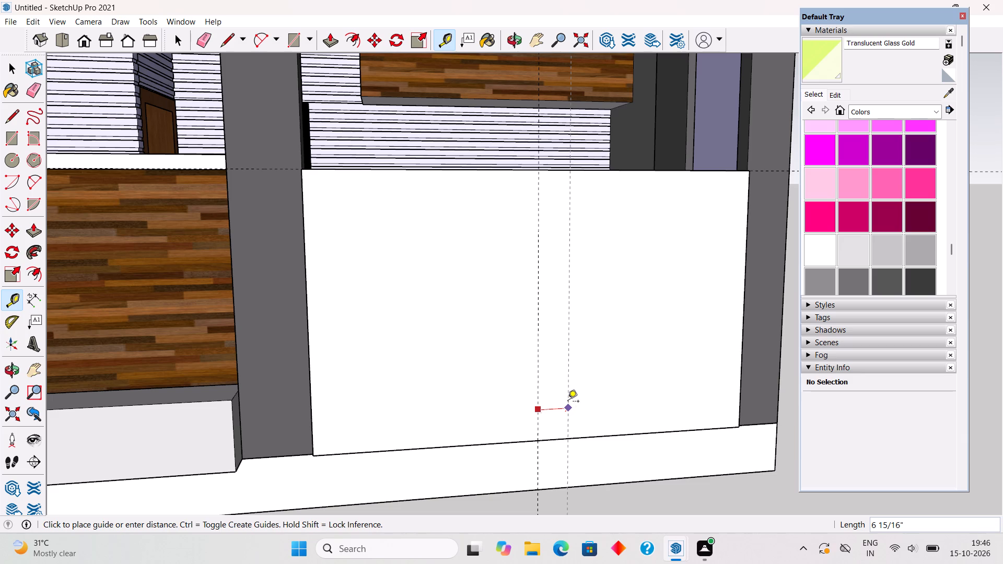
{"action": "type", "text": "5\""}
{"action": "key", "text": "Return"}
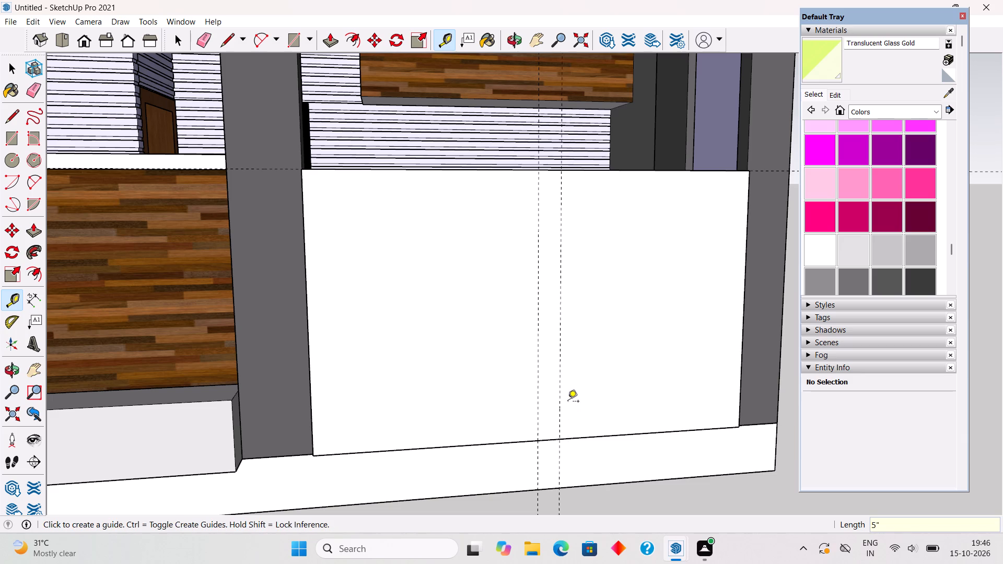
{"action": "left_click", "coordinate": [539, 374]}
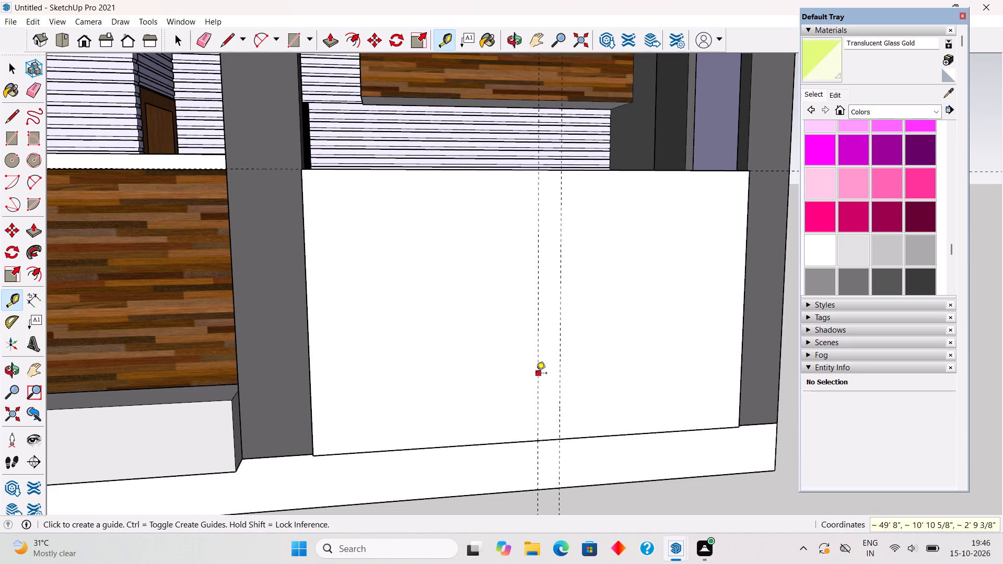
{"action": "scroll", "coordinate": [523, 380], "scroll_direction": "up", "scroll_amount": 3}
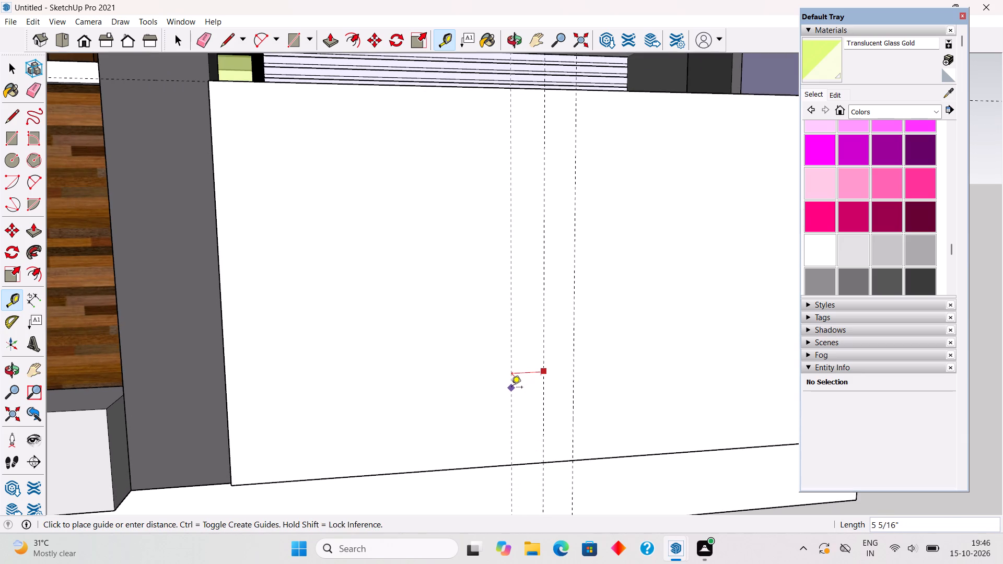
{"action": "type", "text": "5\""}
{"action": "key", "text": "Return"}
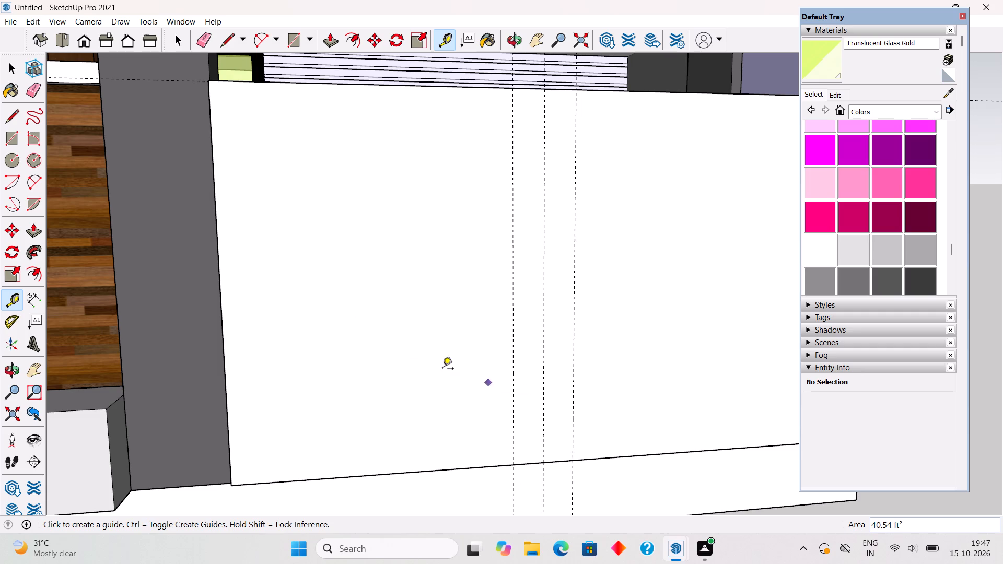
Place successive vertical guides inward from the panel's edge beside the middle pillar, starting with one 2" from the edge.
{"action": "scroll", "coordinate": [248, 351], "scroll_direction": "up", "scroll_amount": 3}
{"action": "left_click", "coordinate": [217, 370]}
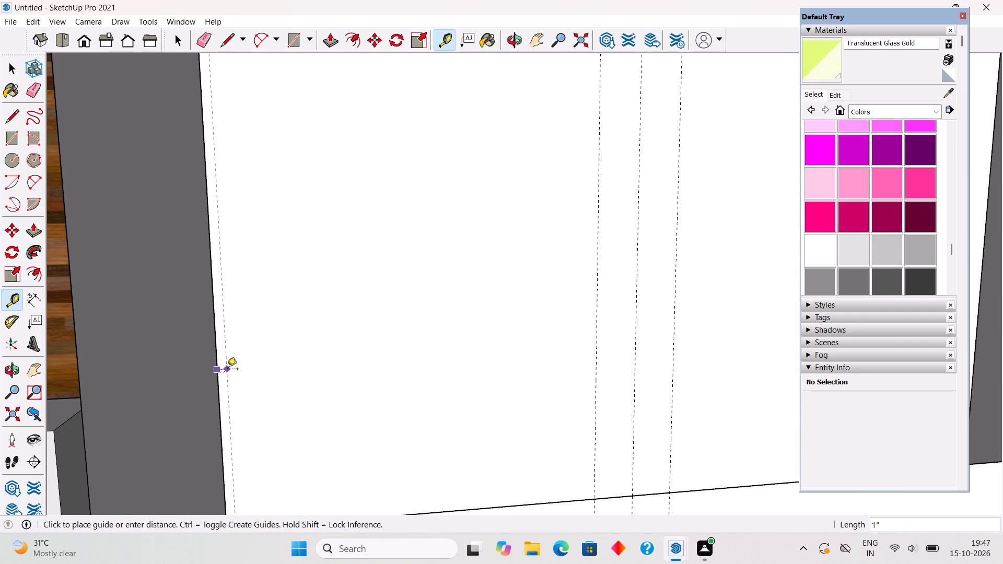
{"action": "type", "text": "2\""}
{"action": "key", "text": "Return"}
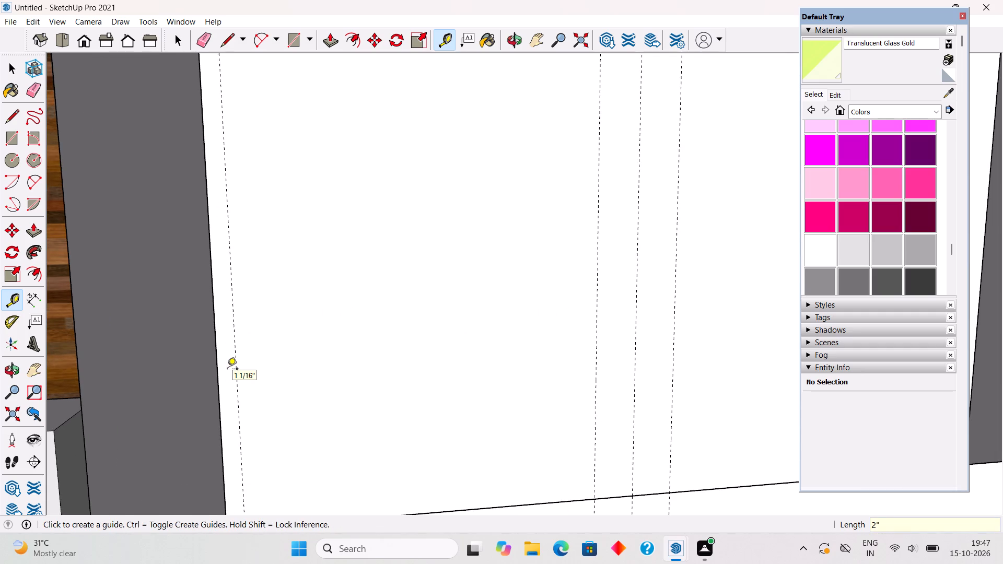
{"action": "left_click", "coordinate": [236, 378]}
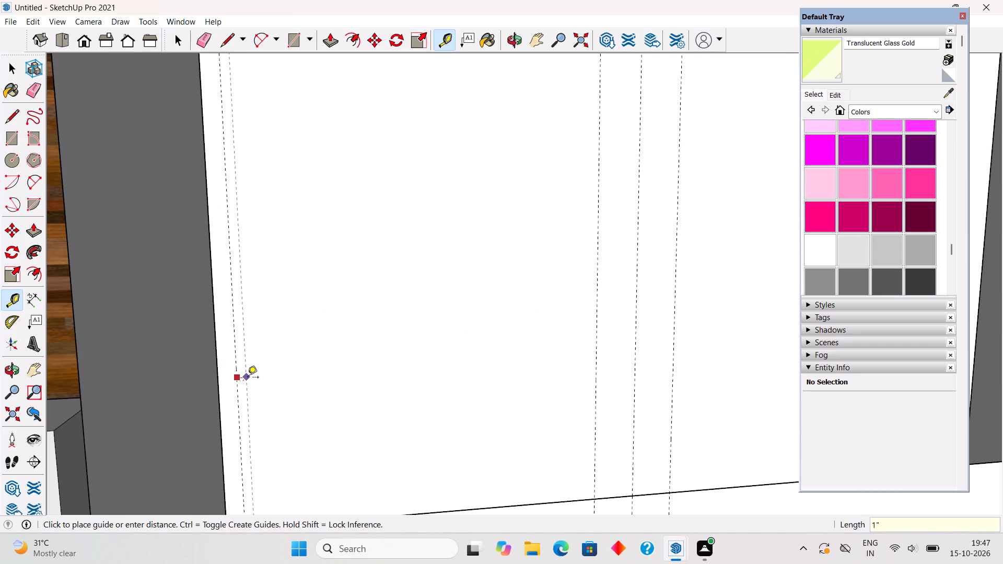
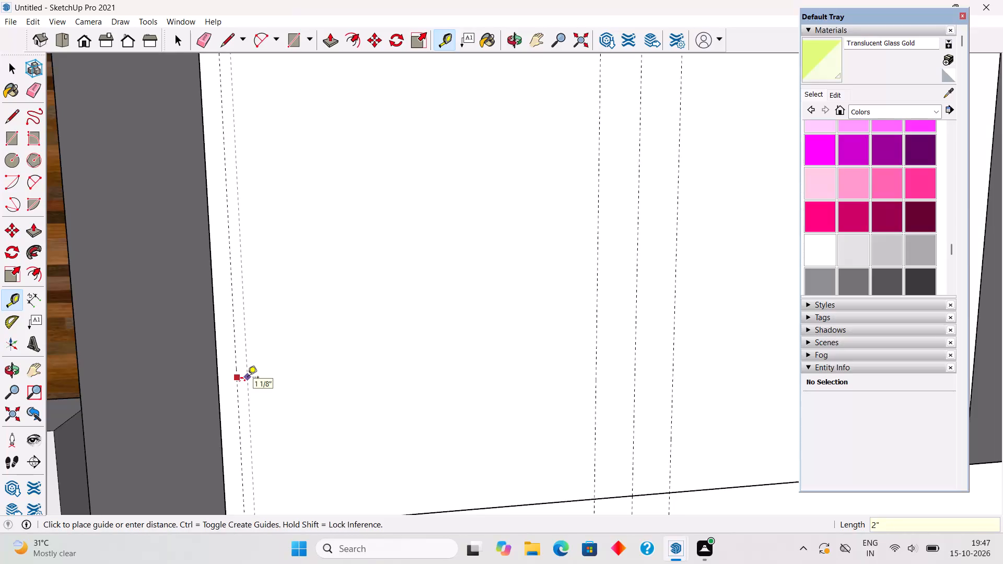
Place a vertical guide 2" inward from the guide nearest the middle pillar on the gate panel.
{"action": "key", "text": "Return"}
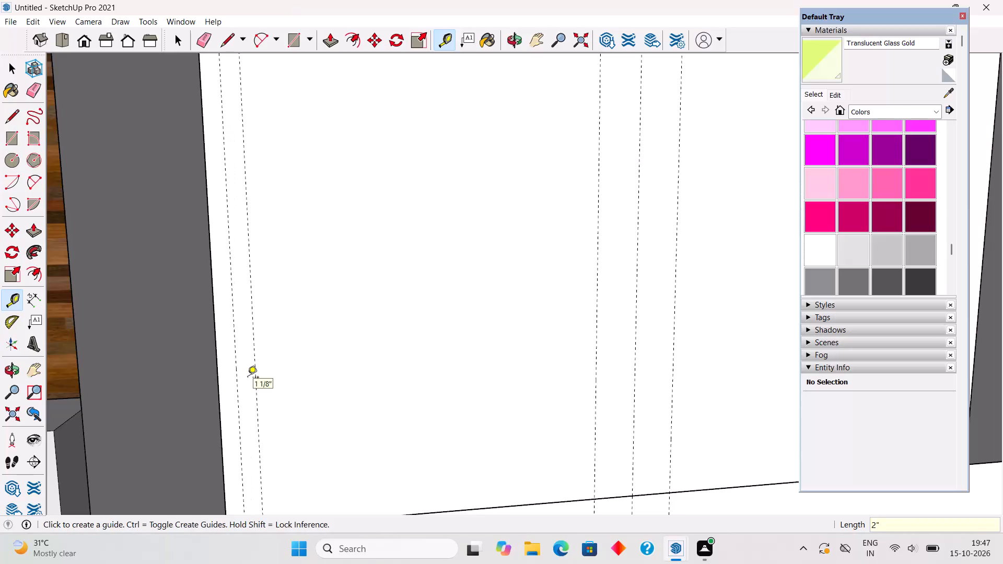
{"action": "key", "text": "space"}
Draw a 2" by 5' rectangle between the two guides beside the middle pillar, spanning the gate panel's full height.
{"action": "type", "text": "r"}
{"action": "scroll", "coordinate": [248, 378], "scroll_direction": "down", "scroll_amount": 6}
{"action": "scroll", "coordinate": [230, 161], "scroll_direction": "up", "scroll_amount": 2}
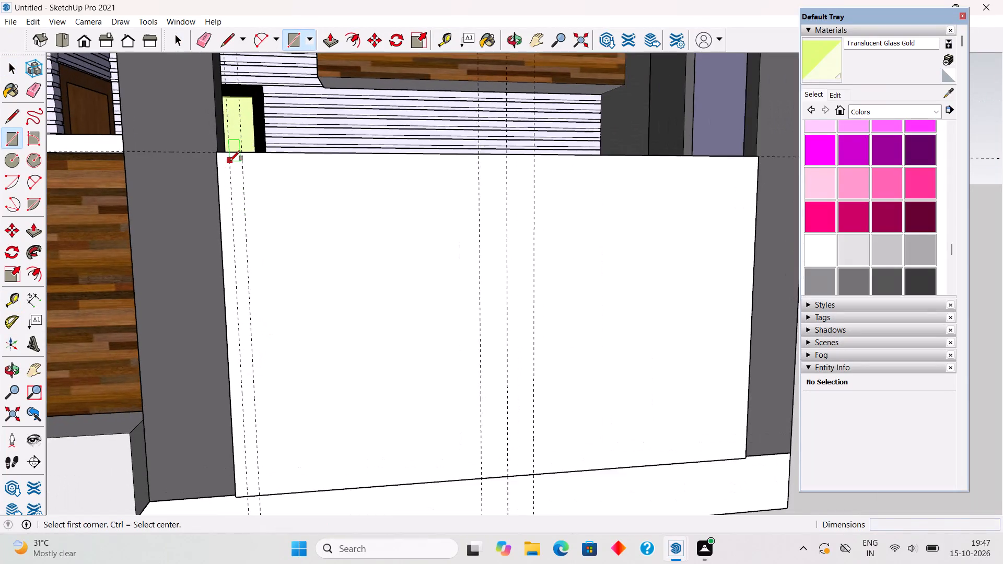
{"action": "left_click", "coordinate": [228, 154]}
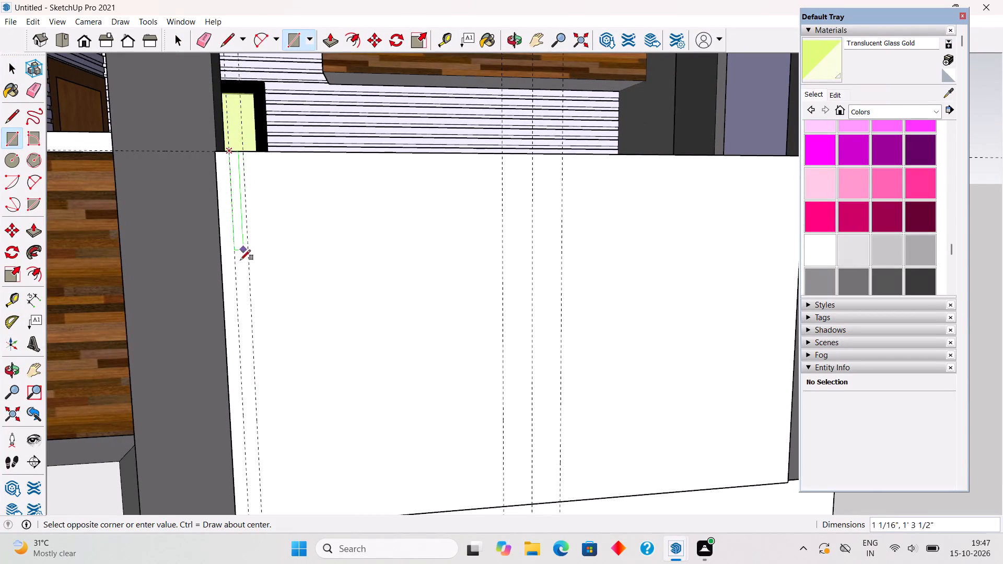
{"action": "scroll", "coordinate": [239, 269], "scroll_direction": "down", "scroll_amount": 5}
{"action": "scroll", "coordinate": [247, 452], "scroll_direction": "up", "scroll_amount": 4}
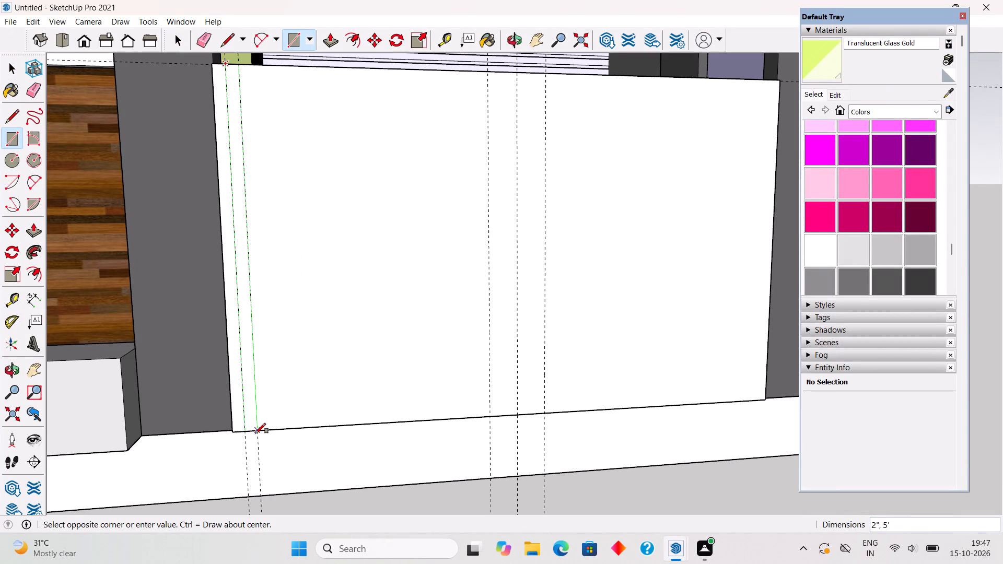
{"action": "left_click", "coordinate": [255, 433]}
Extrude the narrow strip 1" outward from the gate panel.
{"action": "key", "text": "p"}
{"action": "left_click", "coordinate": [253, 425]}
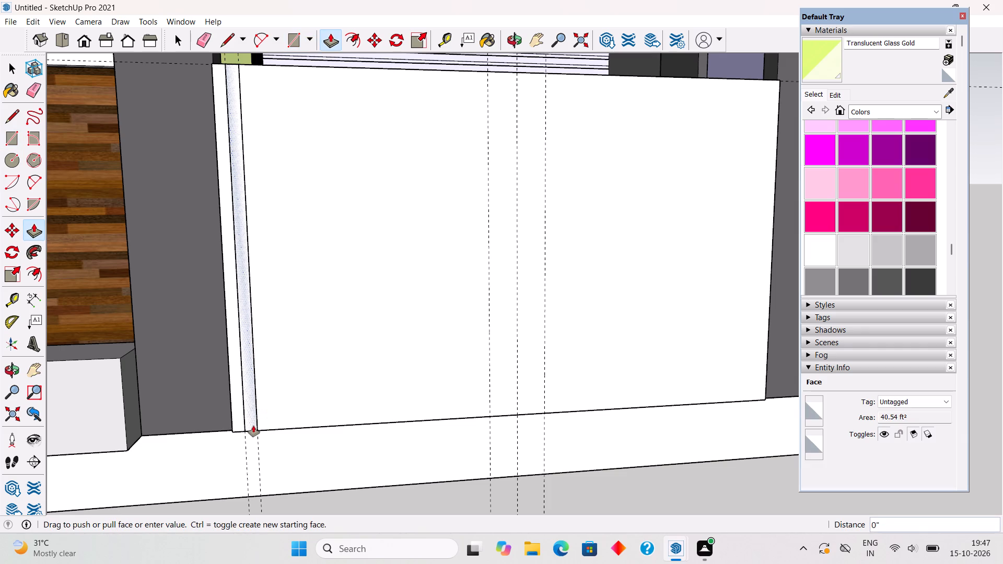
{"action": "type", "text": "1\""}
{"action": "key", "text": "Return"}
{"action": "key", "text": "space"}
Select all of the extruded slat's geometry and make it a group.
{"action": "middle_click_drag", "start_coordinate": [252, 406], "coordinate": [370, 407]}
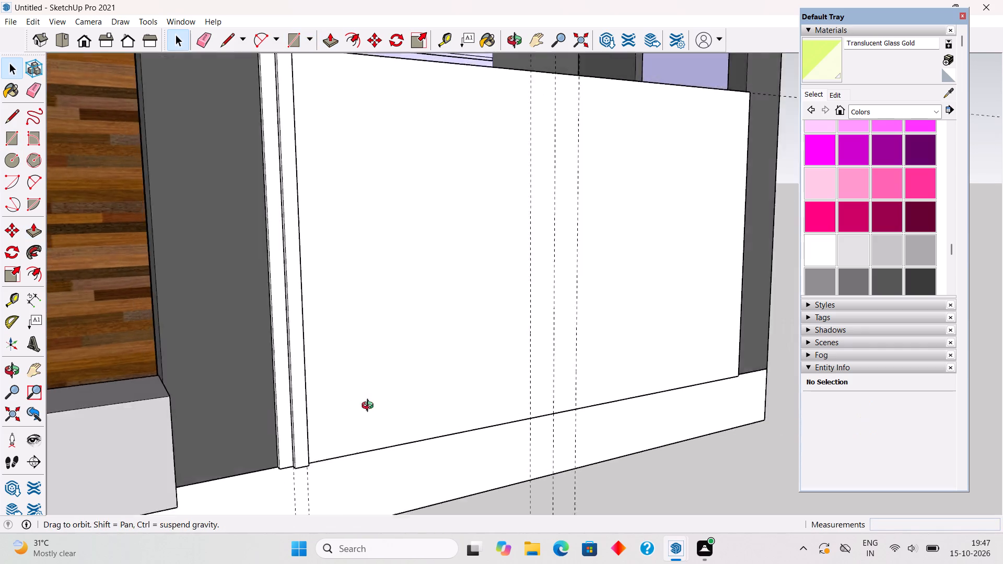
{"action": "middle_click_drag", "start_coordinate": [370, 407], "coordinate": [402, 402]}
{"action": "scroll", "coordinate": [333, 484], "scroll_direction": "up", "scroll_amount": 4}
{"action": "triple_click", "coordinate": [340, 453]}
{"action": "right_click", "coordinate": [340, 453]}
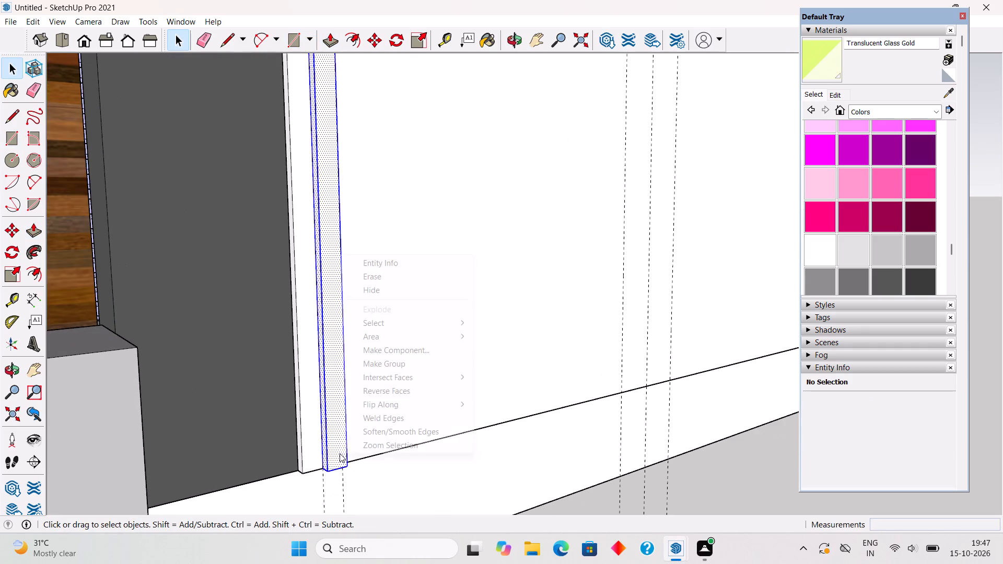
{"action": "left_click", "coordinate": [382, 366]}
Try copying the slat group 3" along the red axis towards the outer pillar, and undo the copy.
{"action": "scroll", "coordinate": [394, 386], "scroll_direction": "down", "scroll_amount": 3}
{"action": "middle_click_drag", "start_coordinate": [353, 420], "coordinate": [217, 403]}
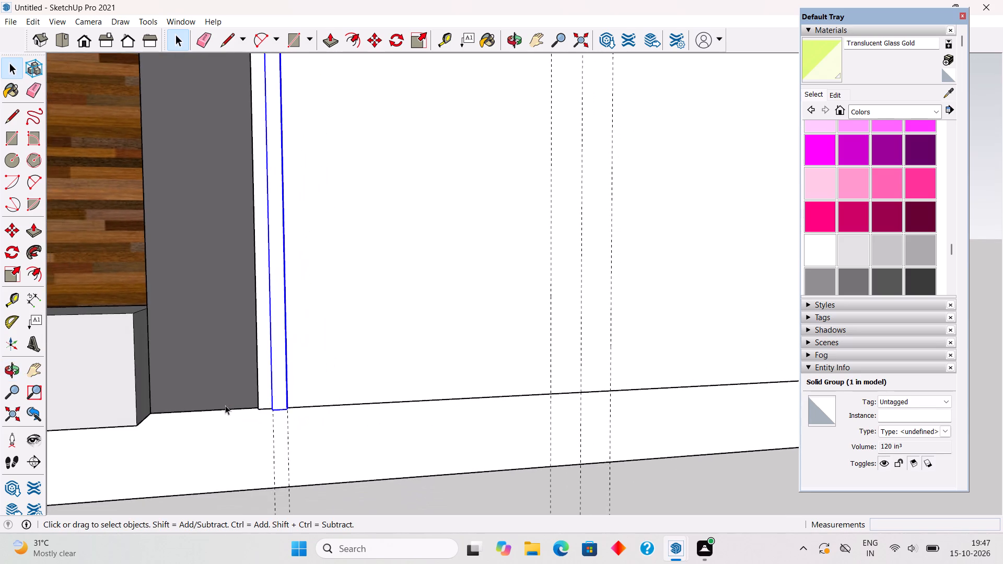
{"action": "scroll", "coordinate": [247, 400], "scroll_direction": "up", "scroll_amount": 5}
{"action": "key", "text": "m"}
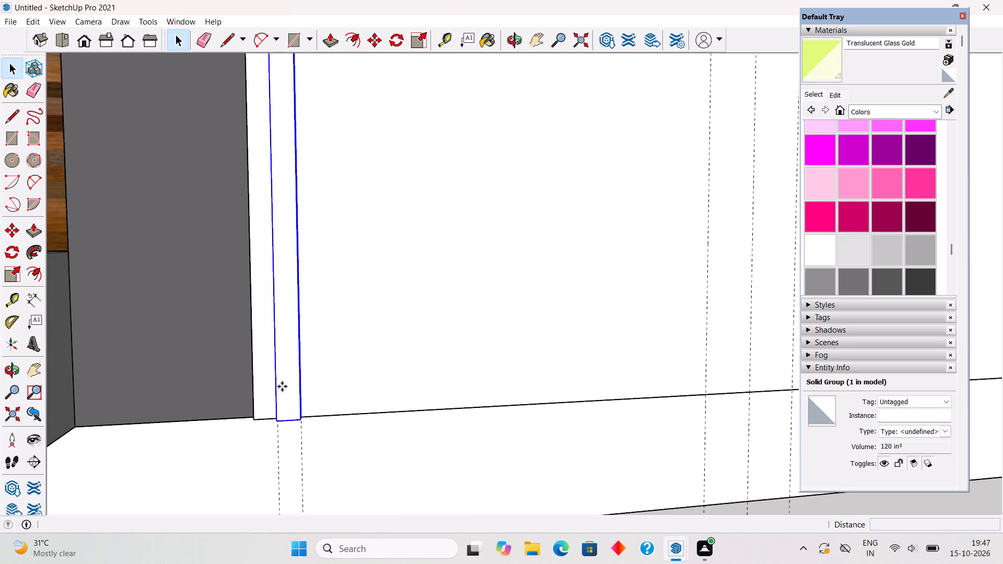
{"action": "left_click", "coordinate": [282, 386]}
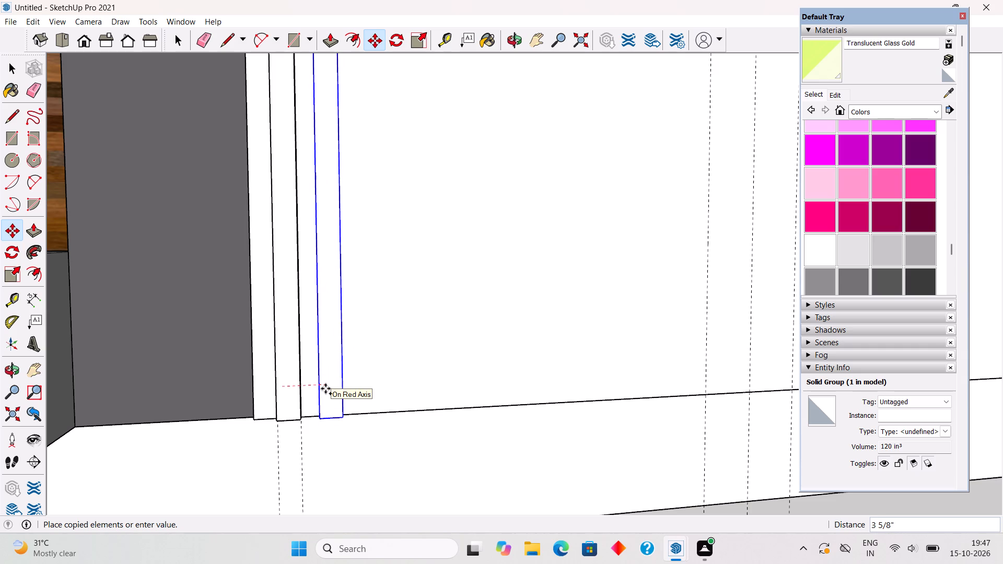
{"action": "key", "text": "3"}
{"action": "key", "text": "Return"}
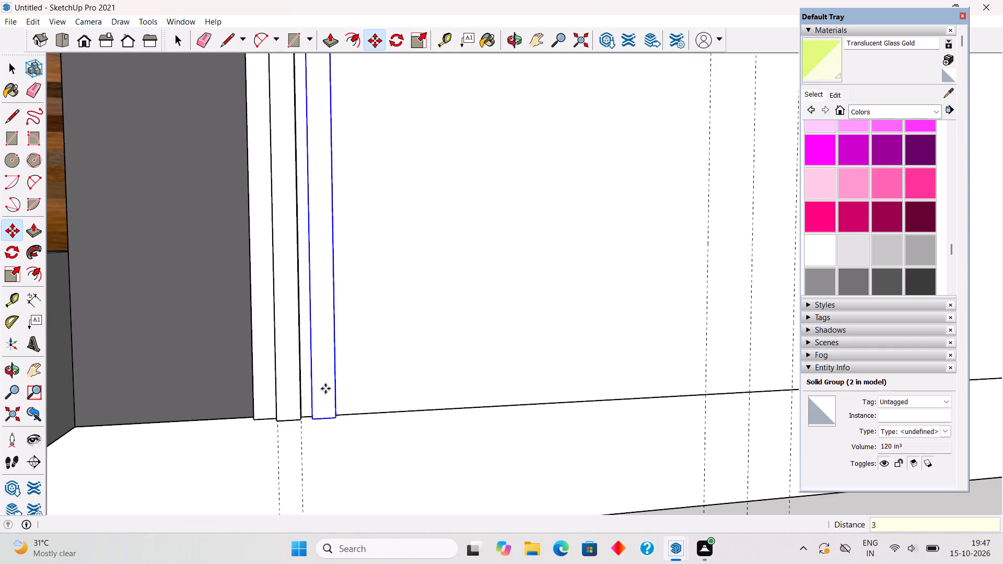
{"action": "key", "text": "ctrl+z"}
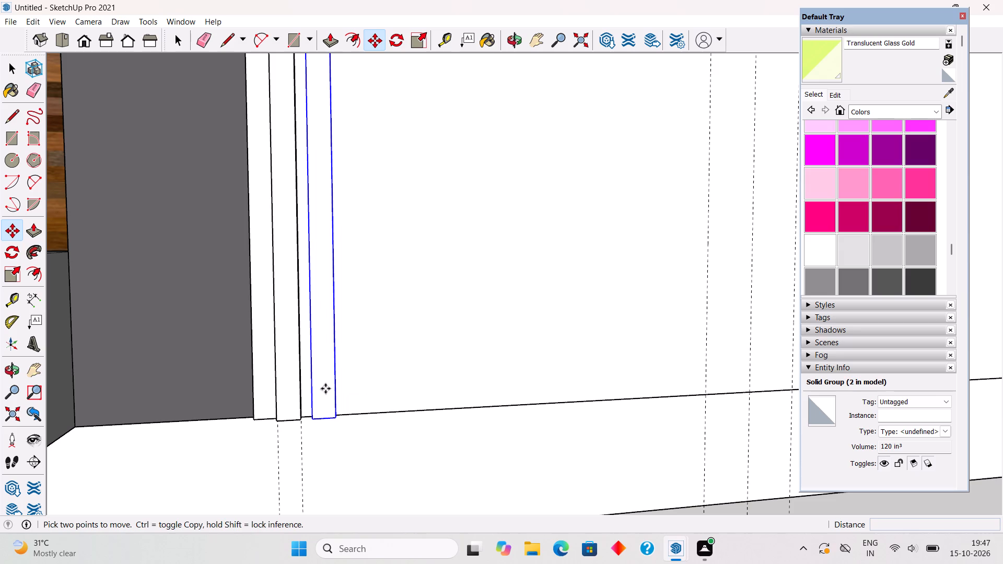
Copy the slat group 4" towards the outer pillar and repeat it as an array of 20 copies.
{"action": "left_click", "coordinate": [300, 409]}
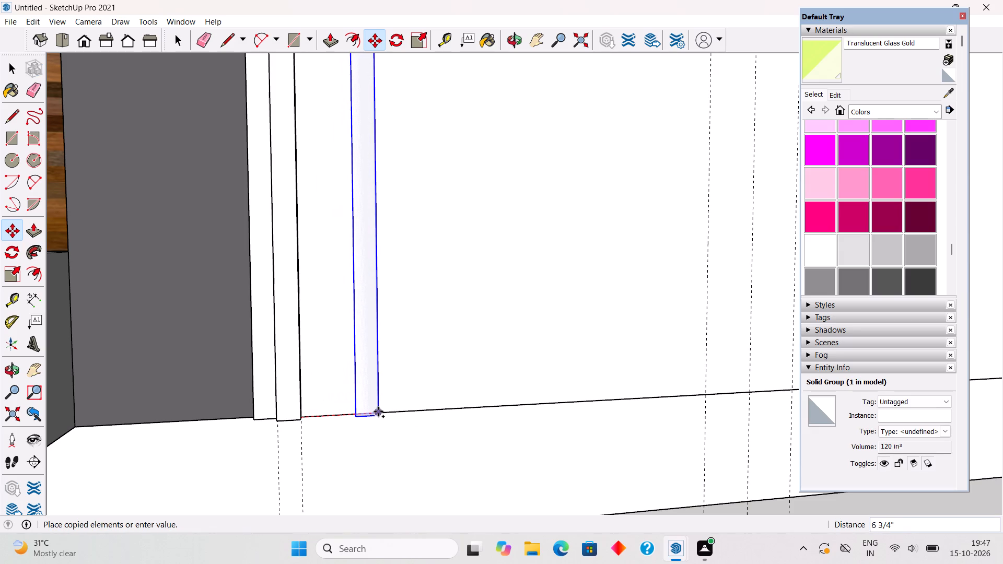
{"action": "type", "text": "4\""}
{"action": "key", "text": "Return"}
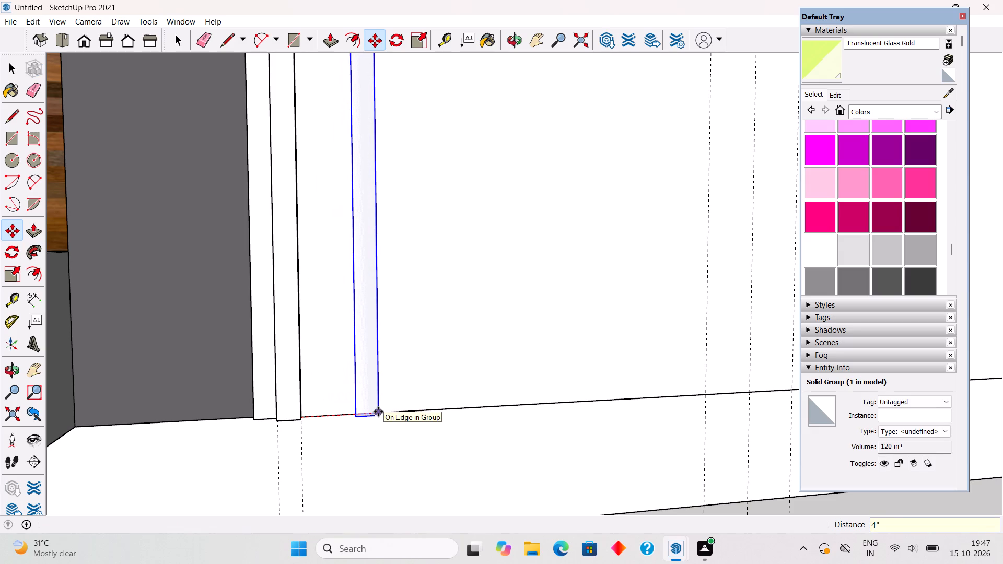
{"action": "key", "text": "x"}
{"action": "type", "text": "20"}
{"action": "key", "text": "Return"}
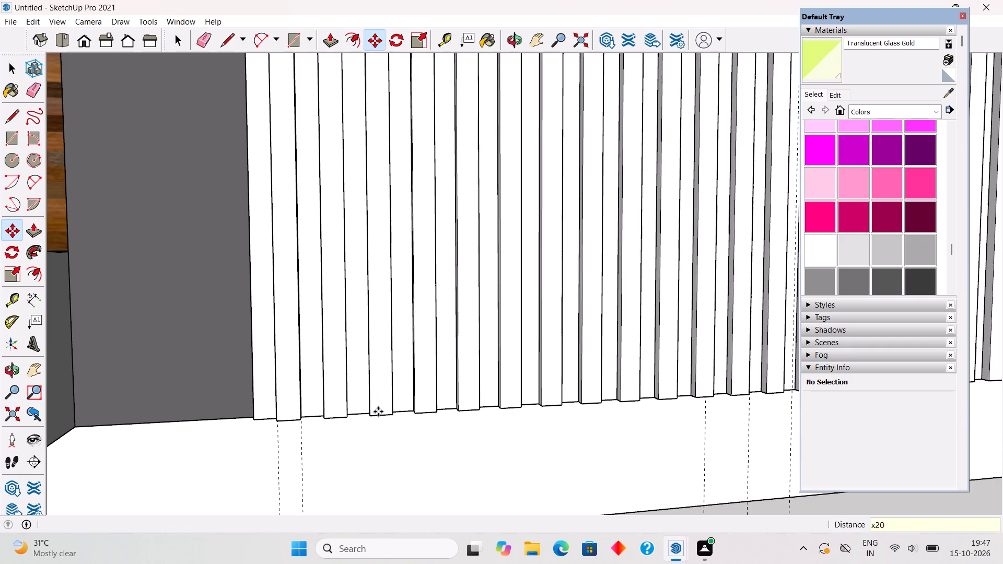
Copy the last slat 4" further towards the outer pillar and repeat it as an array of 4 copies.
{"action": "scroll", "coordinate": [365, 428], "scroll_direction": "down", "scroll_amount": 5}
{"action": "scroll", "coordinate": [220, 437], "scroll_direction": "down", "scroll_amount": 9}
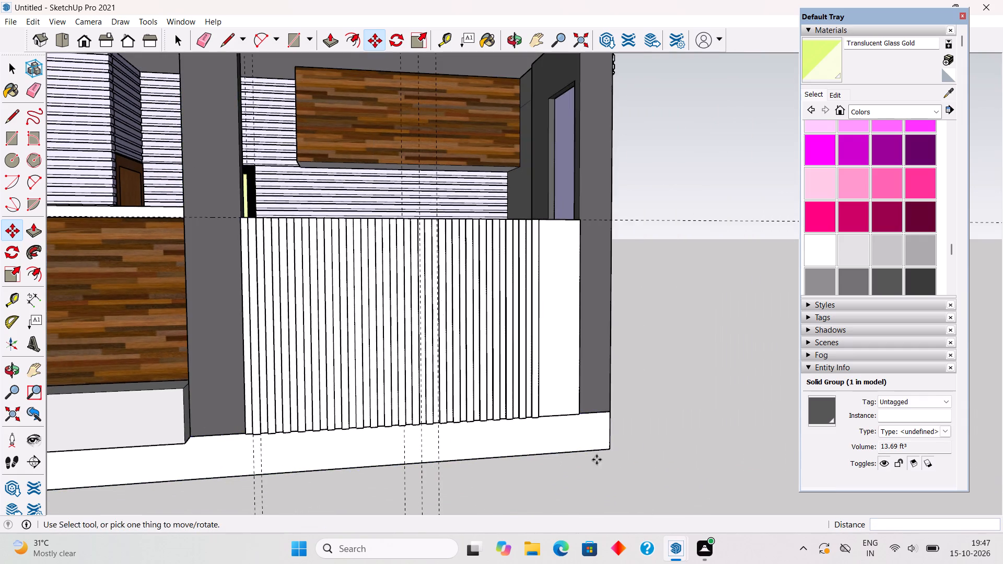
{"action": "scroll", "coordinate": [616, 443], "scroll_direction": "up", "scroll_amount": 4}
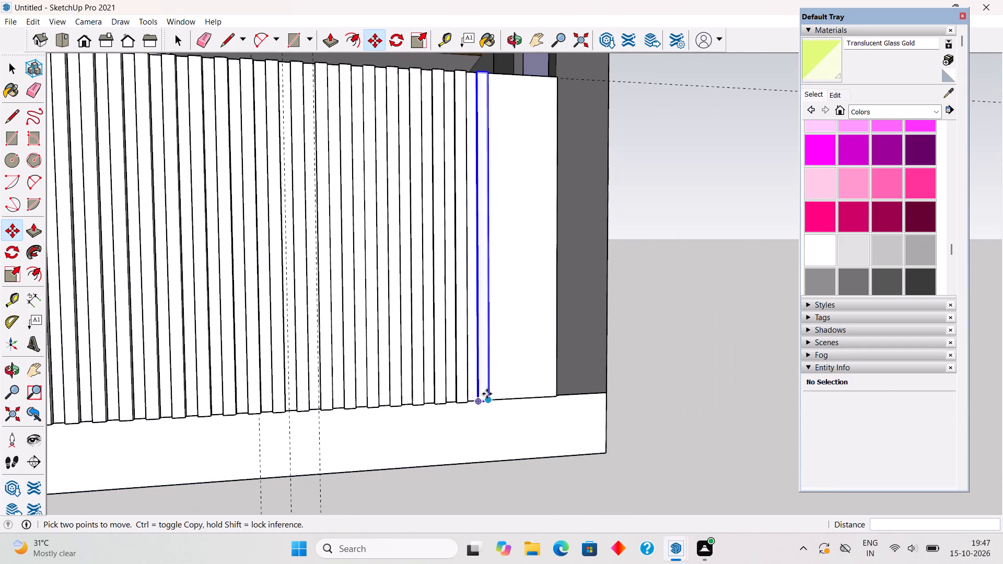
{"action": "left_click", "coordinate": [487, 394]}
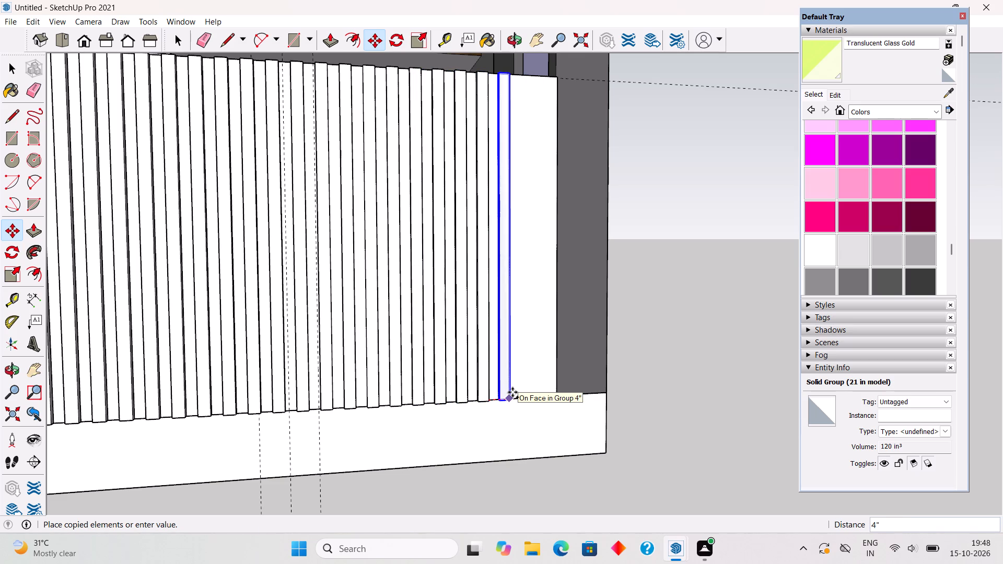
{"action": "type", "text": "4\""}
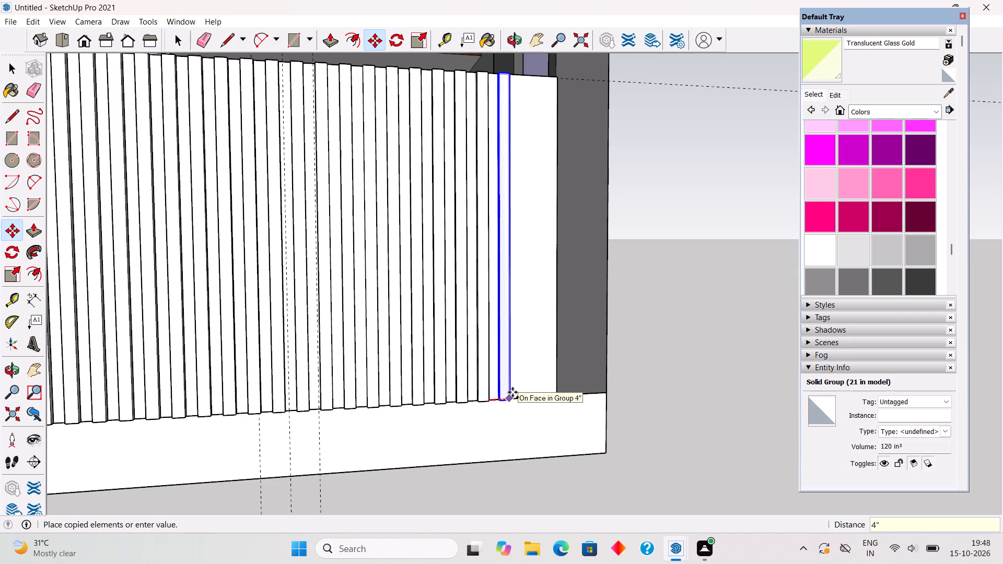
{"action": "key", "text": "Return"}
{"action": "key", "text": "x"}
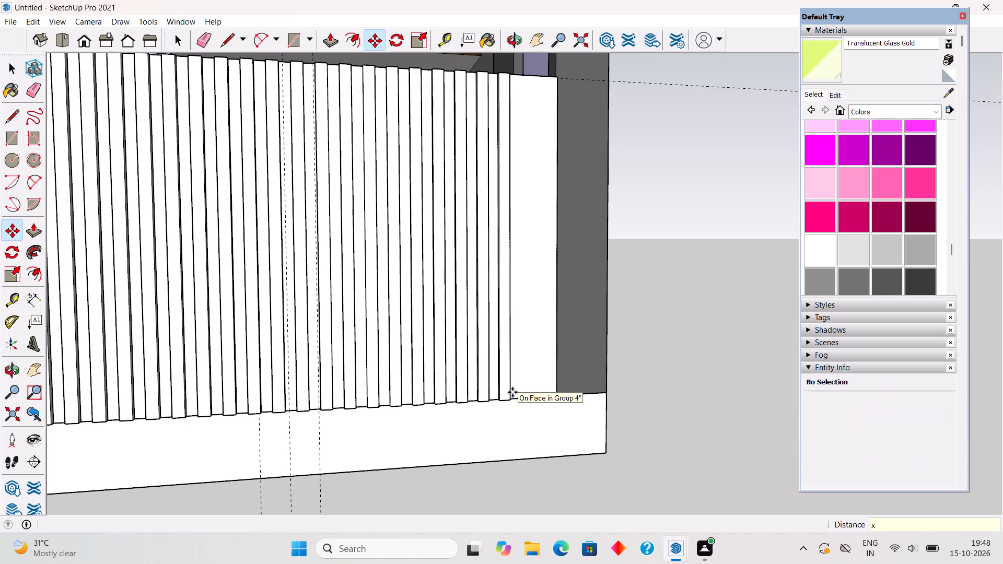
{"action": "key", "text": "4"}
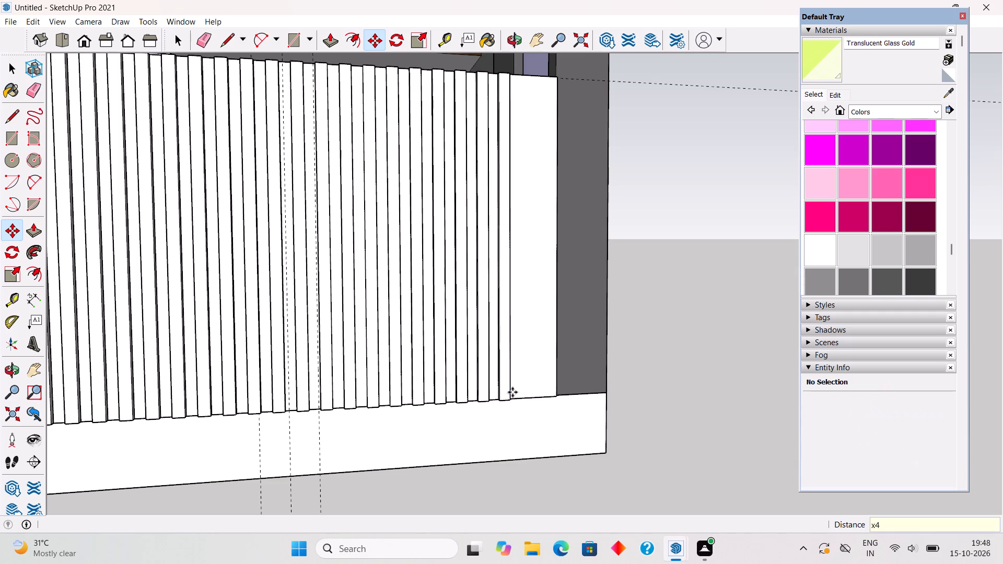
{"action": "key", "text": "Return"}
{"action": "key", "text": "space"}
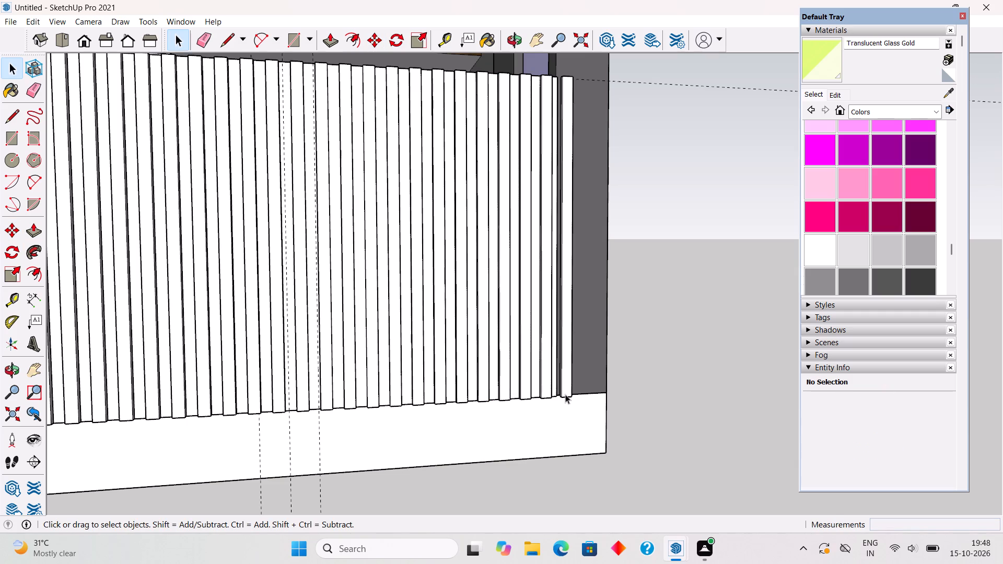
Delete the last slat, which extends past the gate panel's edge over the outer pillar.
{"action": "left_click", "coordinate": [565, 394]}
{"action": "key", "text": "Delete"}
Examine the slatted gate panel from below, above and the front, checking the slat ends and the central guides.
{"action": "scroll", "coordinate": [565, 394], "scroll_direction": "down", "scroll_amount": 5}
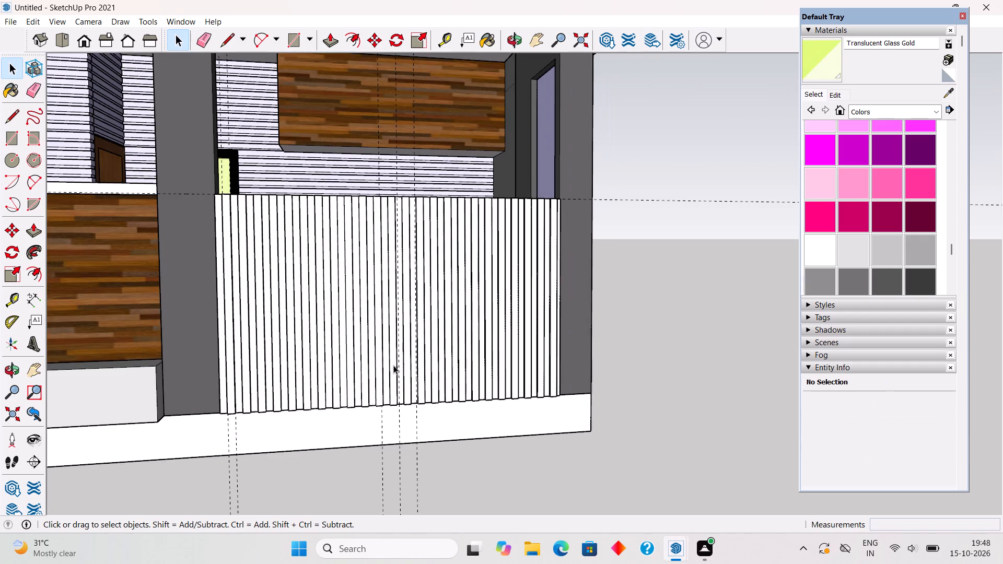
{"action": "scroll", "coordinate": [393, 365], "scroll_direction": "up", "scroll_amount": 12}
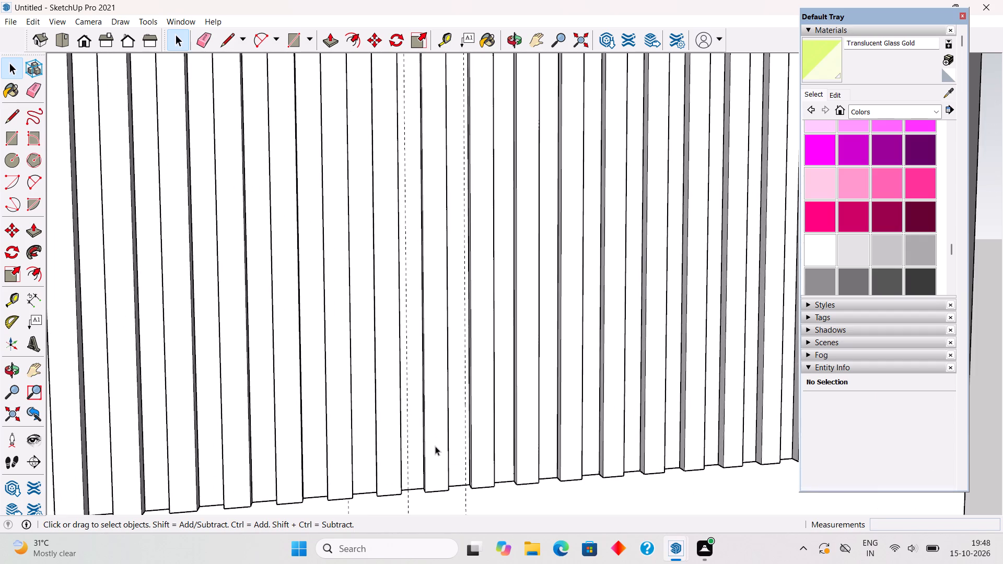
{"action": "middle_click_drag", "start_coordinate": [435, 446], "coordinate": [478, 177]}
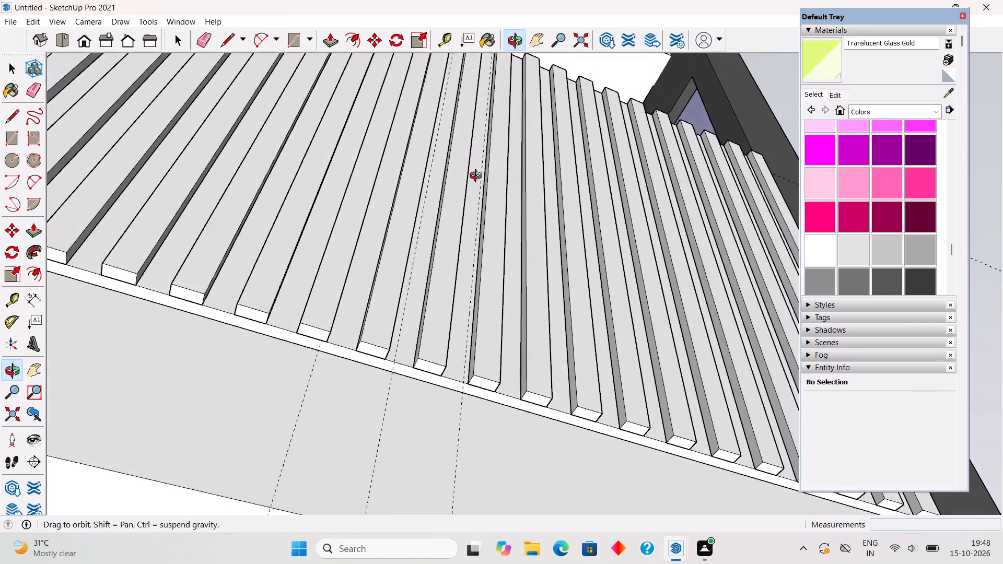
{"action": "middle_click_drag", "start_coordinate": [478, 177], "coordinate": [437, 391]}
{"action": "scroll", "coordinate": [437, 391], "scroll_direction": "down", "scroll_amount": 9}
{"action": "middle_click_drag", "start_coordinate": [437, 391], "coordinate": [429, 422]}
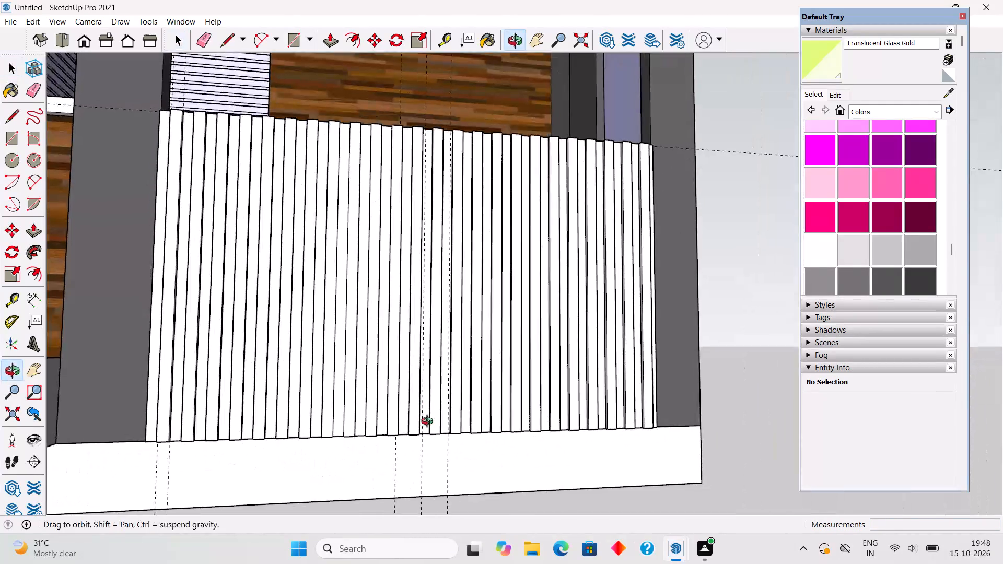
{"action": "middle_click_drag", "start_coordinate": [429, 422], "coordinate": [419, 451]}
{"action": "scroll", "coordinate": [421, 457], "scroll_direction": "down", "scroll_amount": 4}
{"action": "middle_click_drag", "start_coordinate": [418, 350], "coordinate": [424, 457]}
{"action": "scroll", "coordinate": [424, 457], "scroll_direction": "up", "scroll_amount": 4}
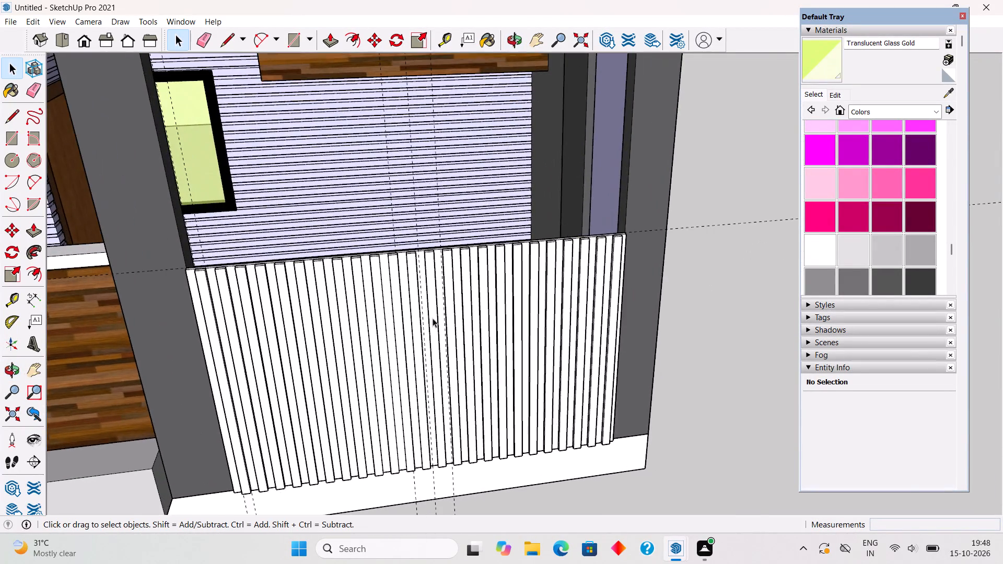
{"action": "scroll", "coordinate": [433, 318], "scroll_direction": "up", "scroll_amount": 3}
{"action": "middle_click_drag", "start_coordinate": [414, 287], "coordinate": [442, 370]}
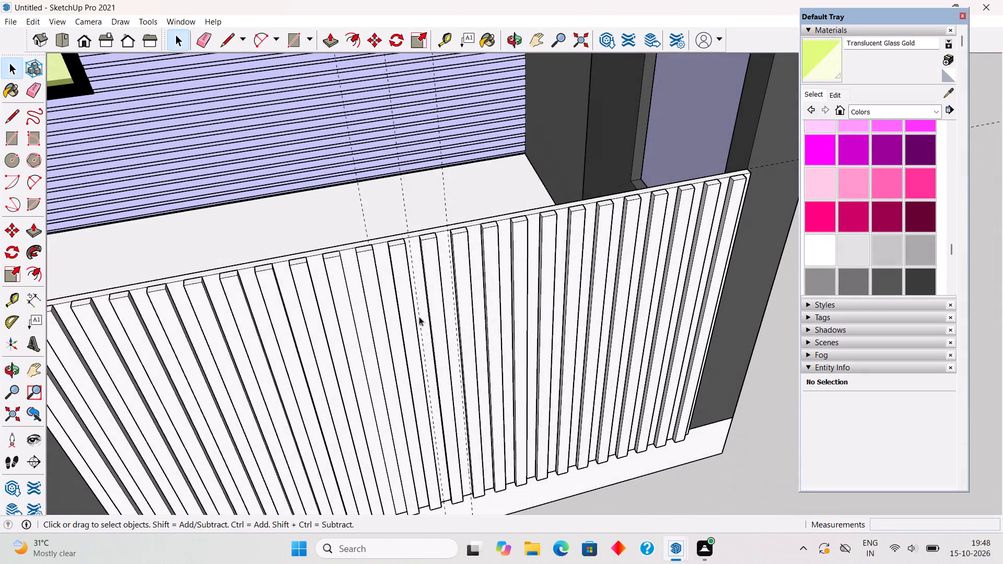
{"action": "scroll", "coordinate": [409, 293], "scroll_direction": "up", "scroll_amount": 7}
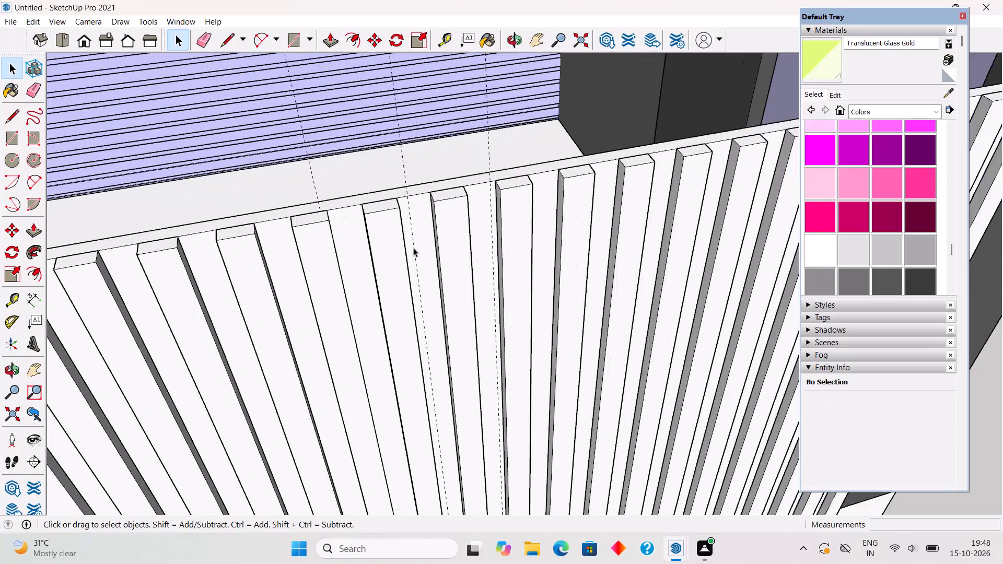
{"action": "middle_click_drag", "start_coordinate": [416, 209], "coordinate": [651, 297]}
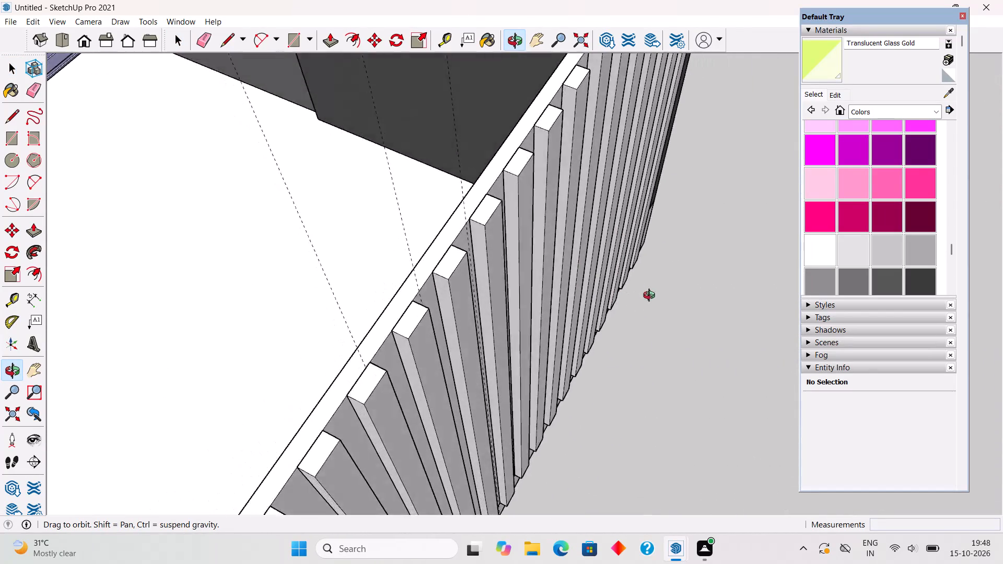
{"action": "middle_click_drag", "start_coordinate": [651, 297], "coordinate": [575, 304]}
{"action": "scroll", "coordinate": [578, 307], "scroll_direction": "down", "scroll_amount": 2}
{"action": "scroll", "coordinate": [539, 269], "scroll_direction": "down", "scroll_amount": 3}
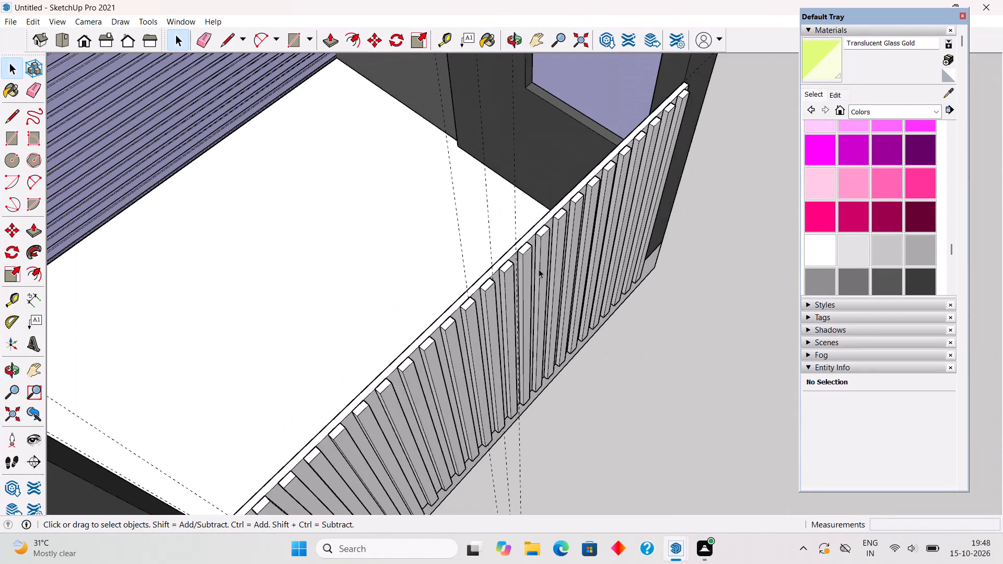
{"action": "scroll", "coordinate": [539, 269], "scroll_direction": "down", "scroll_amount": 13}
{"action": "middle_click_drag", "start_coordinate": [512, 408], "coordinate": [386, 269]}
{"action": "scroll", "coordinate": [386, 269], "scroll_direction": "down", "scroll_amount": 3}
{"action": "middle_click_drag", "start_coordinate": [424, 374], "coordinate": [398, 326]}
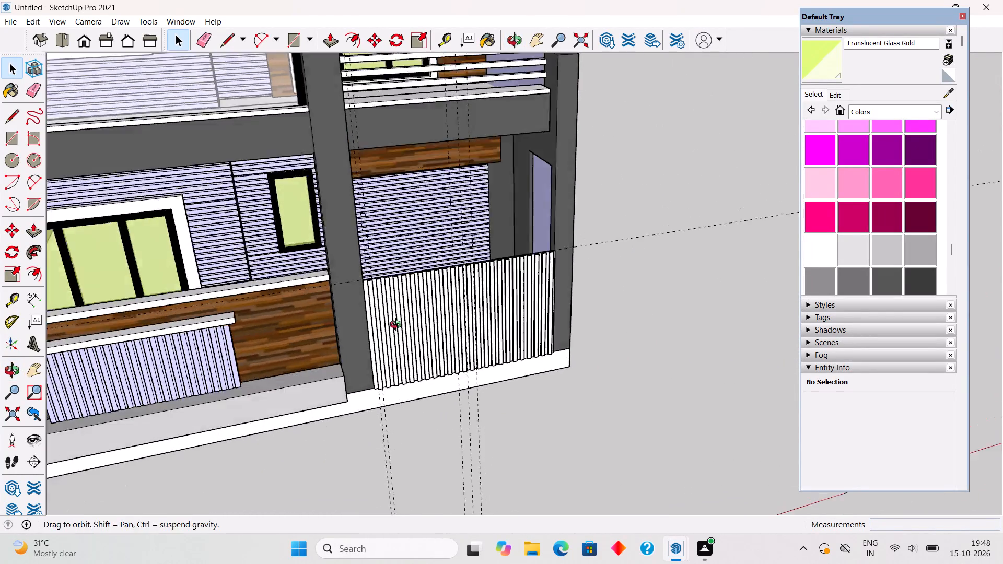
{"action": "middle_click_drag", "start_coordinate": [398, 326], "coordinate": [363, 266]}
{"action": "scroll", "coordinate": [363, 267], "scroll_direction": "down", "scroll_amount": 3}
Draw a 10" by 2'6" rectangle at the bottom centre of the slatted gate, between the outer two central guides.
{"action": "scroll", "coordinate": [412, 357], "scroll_direction": "up", "scroll_amount": 3}
{"action": "scroll", "coordinate": [439, 322], "scroll_direction": "up", "scroll_amount": 2}
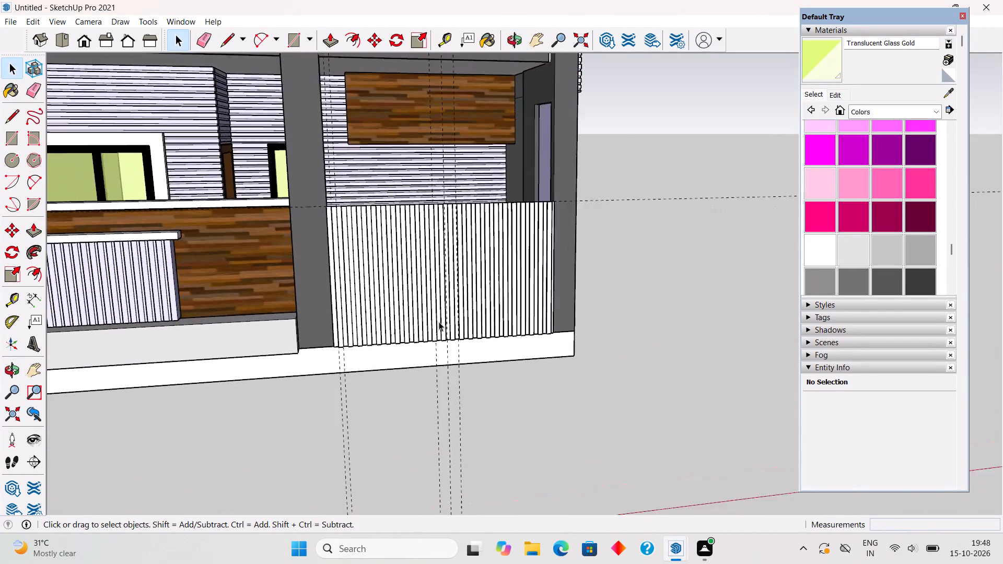
{"action": "scroll", "coordinate": [439, 322], "scroll_direction": "up", "scroll_amount": 9}
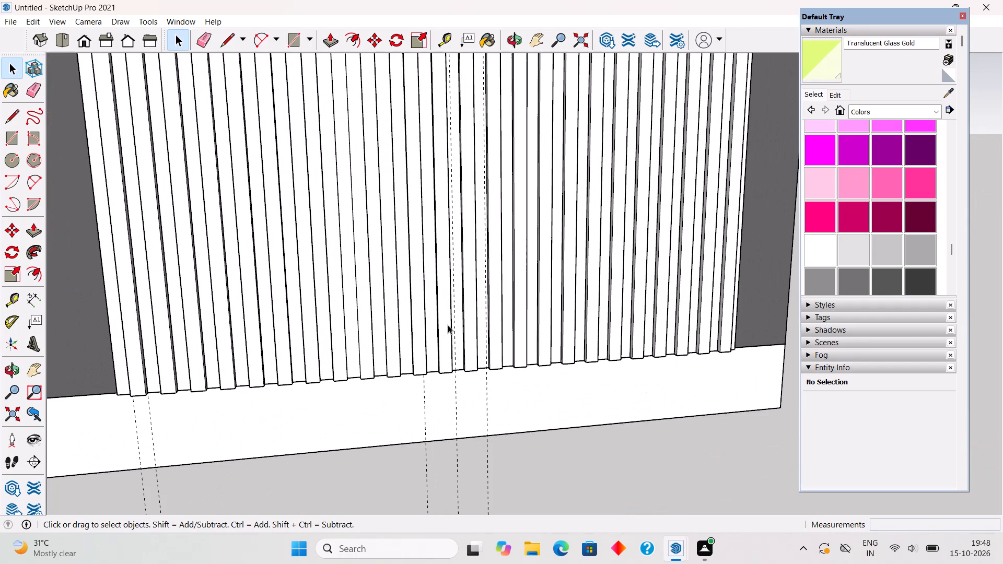
{"action": "key", "text": "r"}
{"action": "left_click", "coordinate": [424, 374]}
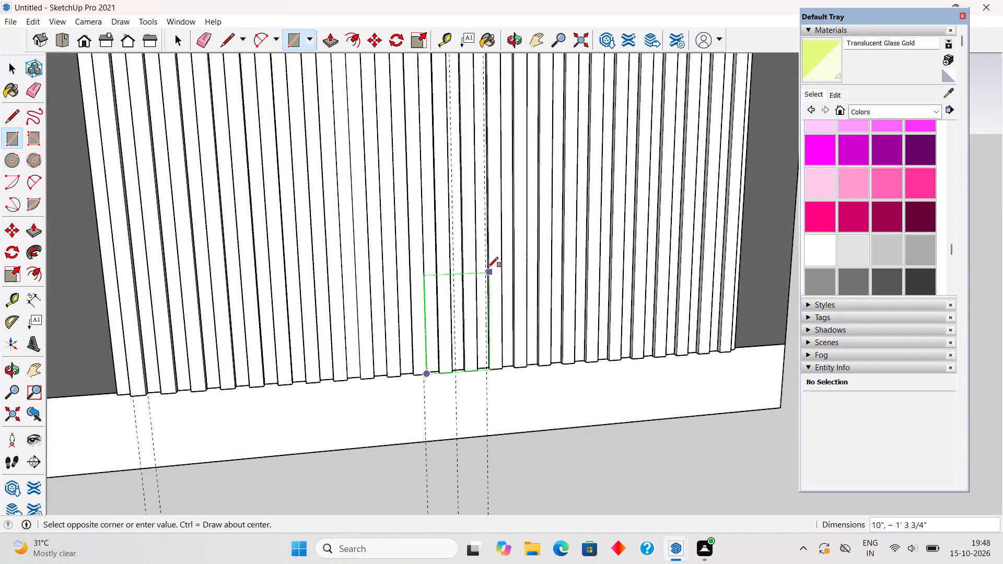
{"action": "left_click", "coordinate": [485, 174]}
Extrude the new rectangle 2" outward from the gate slats.
{"action": "middle_click_drag", "start_coordinate": [486, 234], "coordinate": [575, 489]}
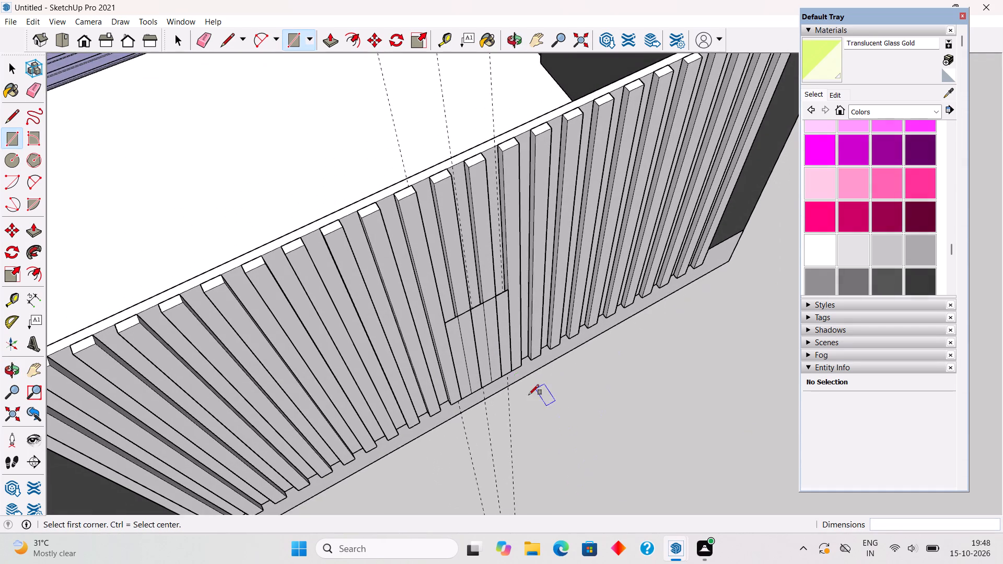
{"action": "scroll", "coordinate": [479, 345], "scroll_direction": "up", "scroll_amount": 3}
{"action": "key", "text": "p"}
{"action": "left_click", "coordinate": [479, 337]}
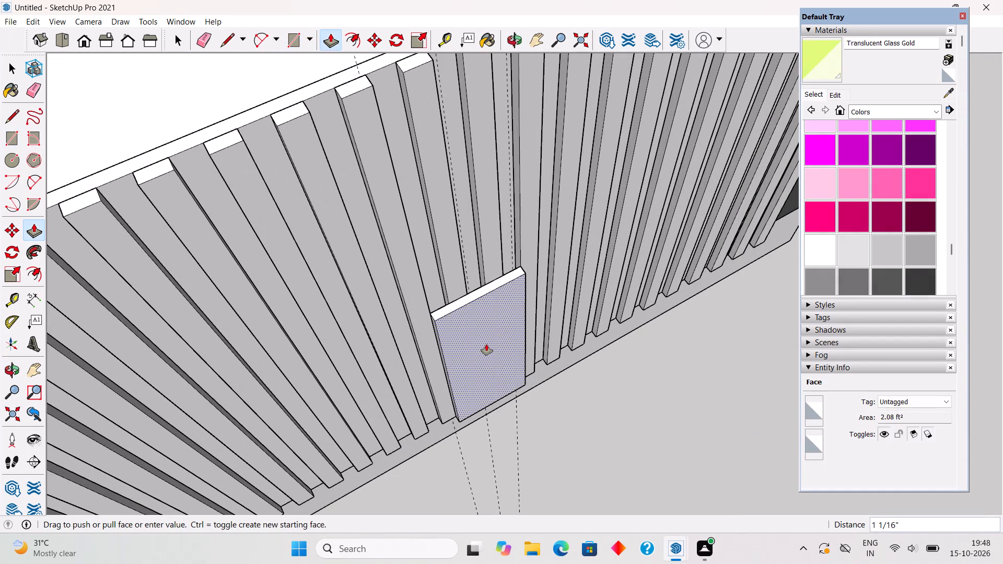
{"action": "type", "text": "2\""}
{"action": "key", "text": "Return"}
Make the extruded central plate a group.
{"action": "key", "text": "space"}
{"action": "triple_click", "coordinate": [486, 346]}
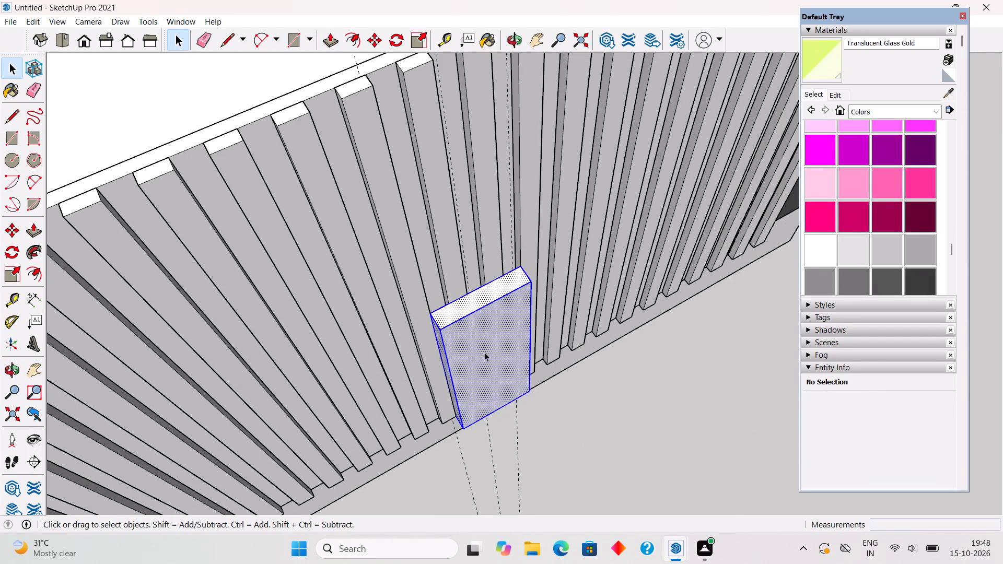
{"action": "right_click", "coordinate": [484, 355]}
{"action": "left_click", "coordinate": [520, 268]}
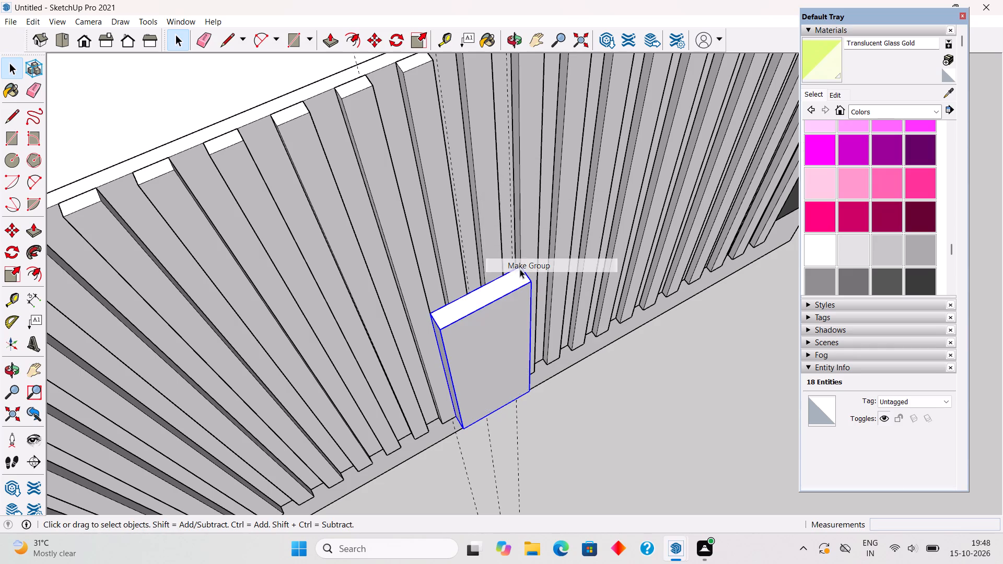
Move the central plate group 2" back into the gate, so its front face lies flush with the slats.
{"action": "scroll", "coordinate": [454, 467], "scroll_direction": "up", "scroll_amount": 4}
{"action": "middle_click_drag", "start_coordinate": [451, 395], "coordinate": [528, 316]}
{"action": "key", "text": "m"}
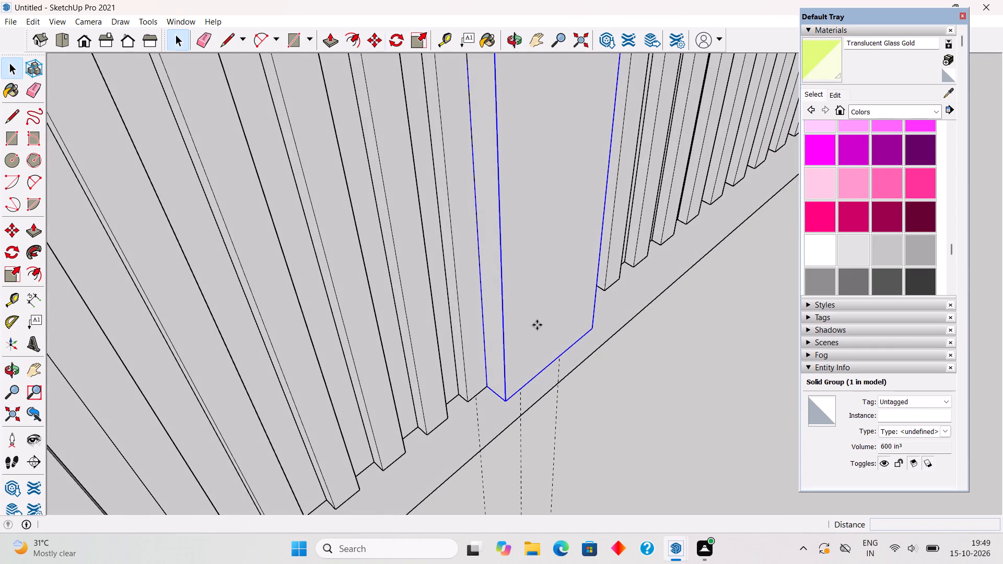
{"action": "left_click", "coordinate": [507, 404]}
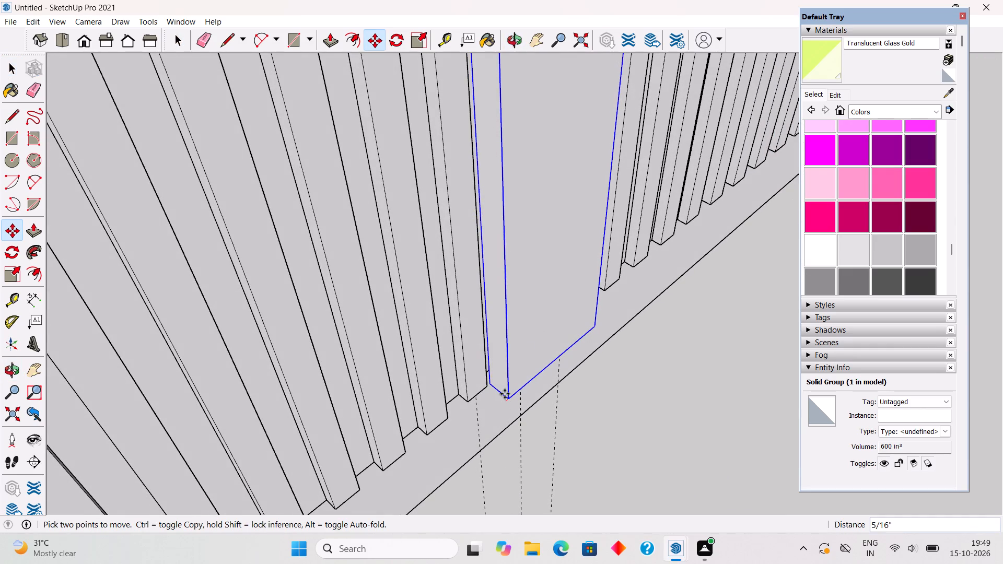
{"action": "left_click", "coordinate": [485, 391]}
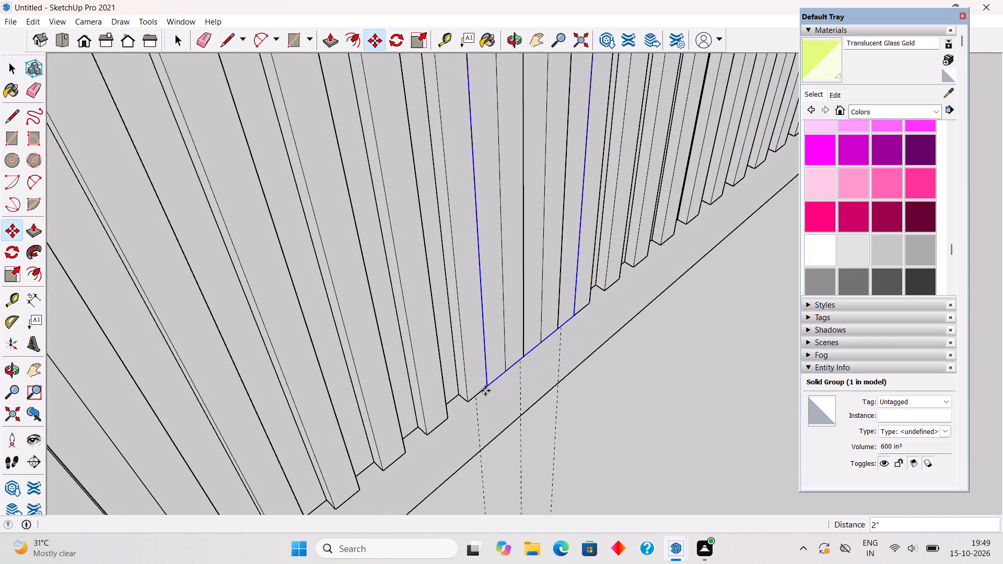
{"action": "key", "text": "space"}
Extrude the front face of the central plate 1" outward inside its group.
{"action": "key", "text": "p"}
{"action": "left_click", "coordinate": [497, 350]}
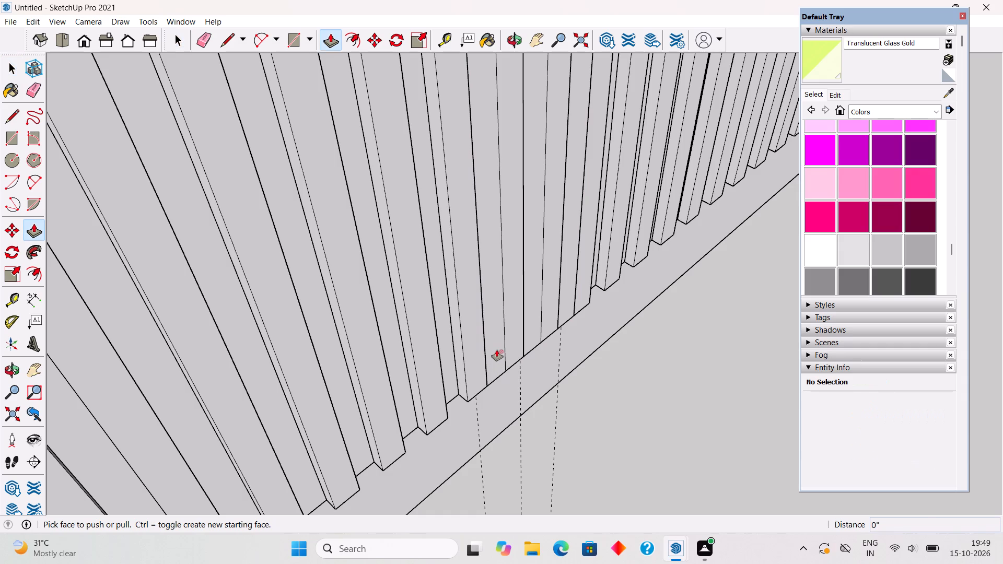
{"action": "key", "text": "space"}
{"action": "triple_click", "coordinate": [505, 348]}
{"action": "key", "text": "p"}
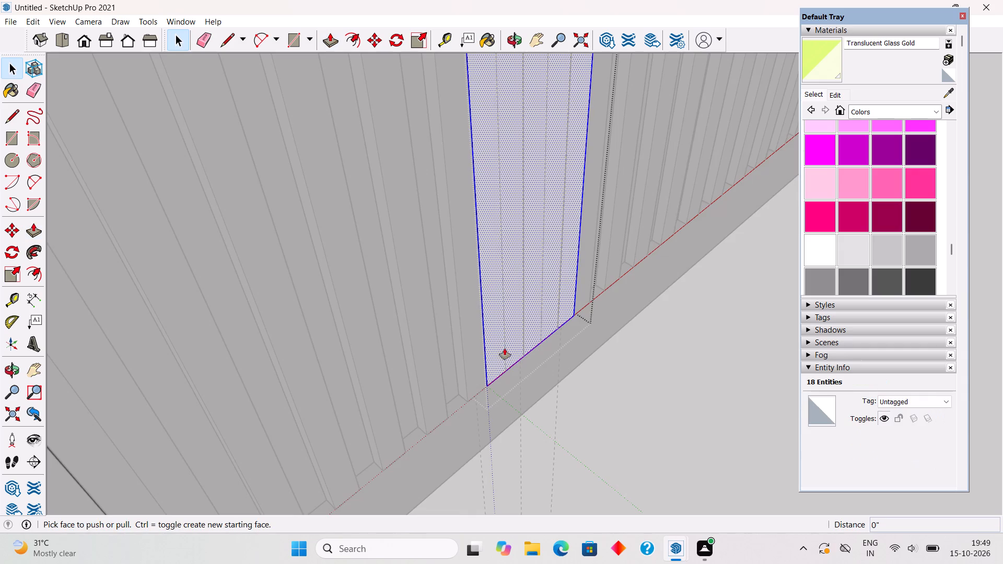
{"action": "left_click", "coordinate": [505, 348]}
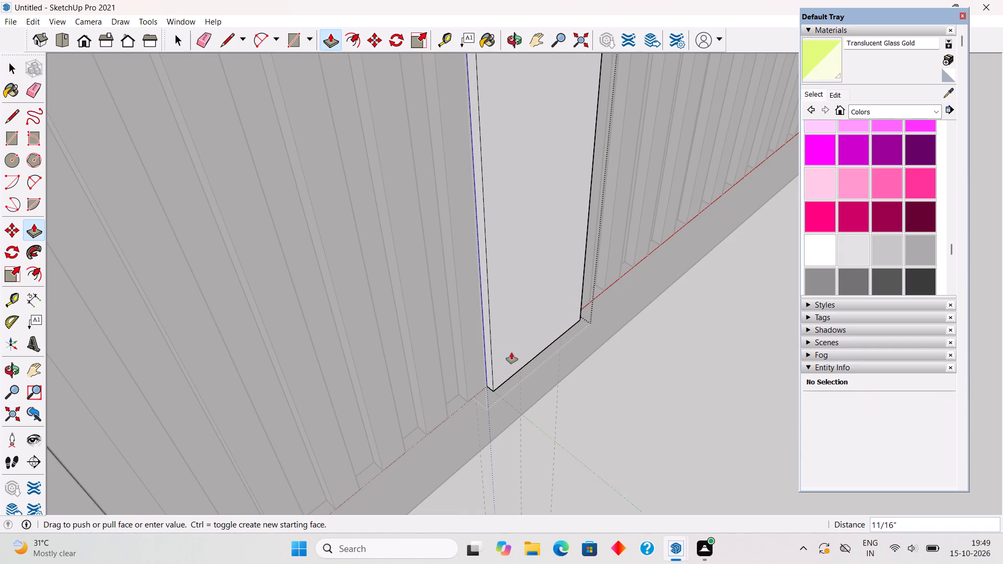
{"action": "type", "text": "1\""}
{"action": "key", "text": "Return"}
{"action": "key", "text": "space"}
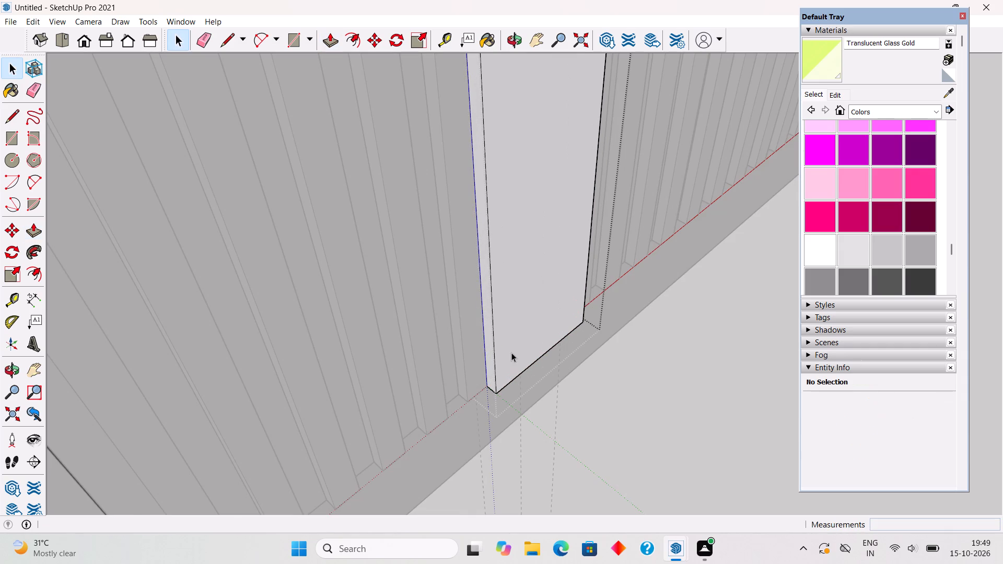
{"action": "left_click", "coordinate": [637, 437]}
Place a vertical guide from the central plate's side edge at the midpoint of its bottom edge.
{"action": "scroll", "coordinate": [584, 410], "scroll_direction": "down", "scroll_amount": 5}
{"action": "middle_click_drag", "start_coordinate": [557, 390], "coordinate": [484, 333]}
{"action": "scroll", "coordinate": [488, 335], "scroll_direction": "down", "scroll_amount": 8}
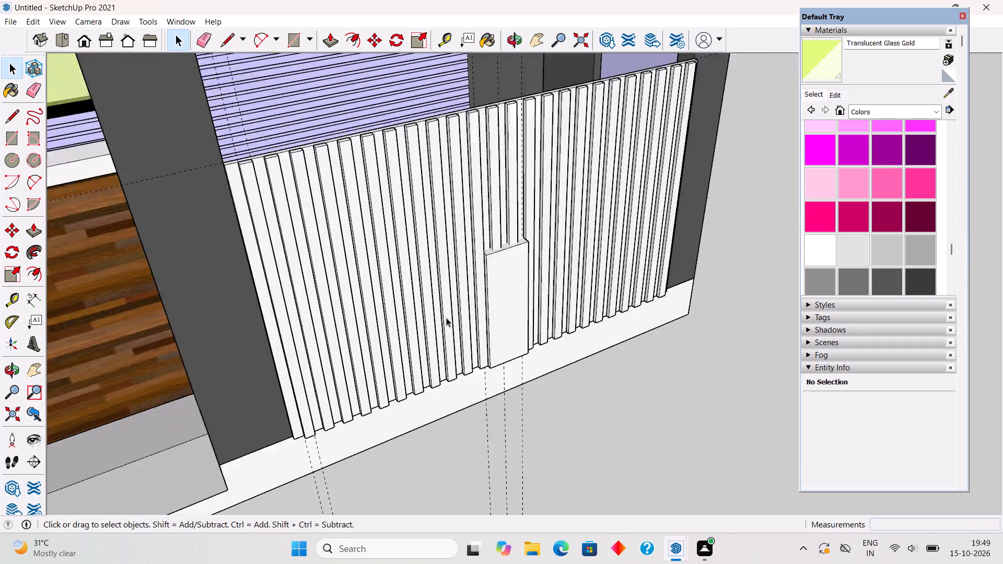
{"action": "scroll", "coordinate": [446, 318], "scroll_direction": "down", "scroll_amount": 1}
{"action": "middle_click_drag", "start_coordinate": [512, 339], "coordinate": [409, 211]}
{"action": "scroll", "coordinate": [484, 281], "scroll_direction": "up", "scroll_amount": 3}
{"action": "middle_click_drag", "start_coordinate": [484, 281], "coordinate": [518, 284]}
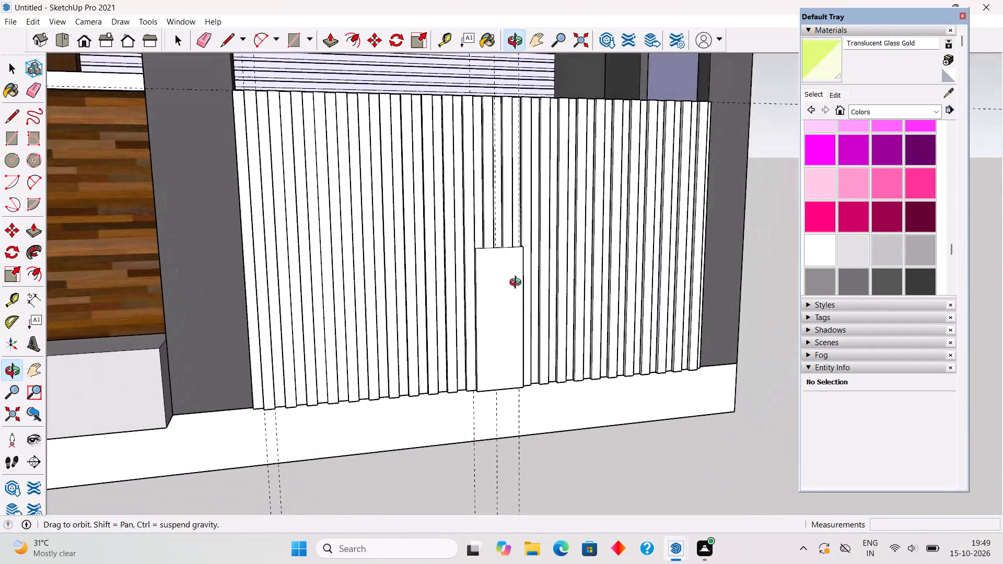
{"action": "middle_click_drag", "start_coordinate": [518, 284], "coordinate": [503, 307]}
{"action": "scroll", "coordinate": [503, 307], "scroll_direction": "up", "scroll_amount": 2}
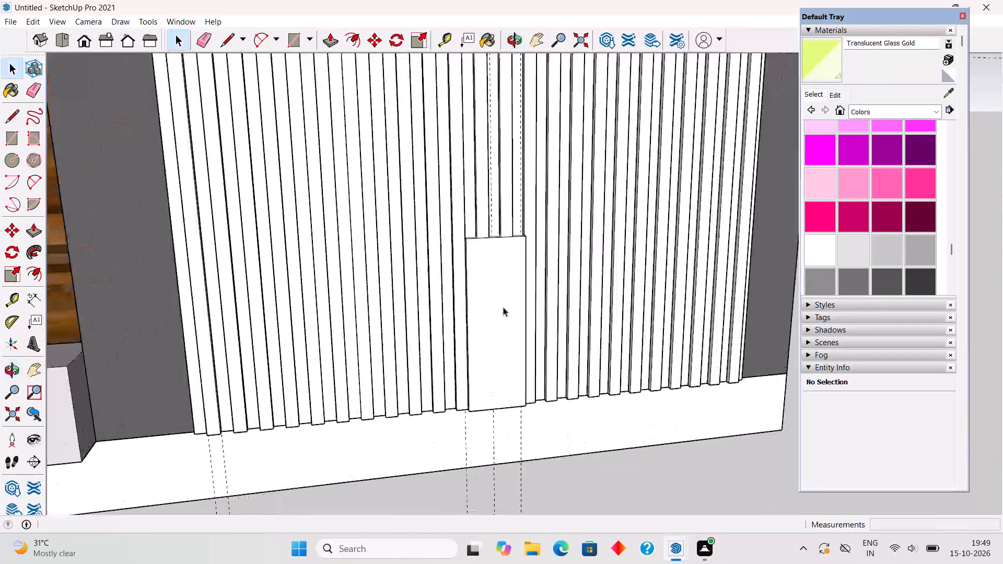
{"action": "key", "text": "t"}
{"action": "scroll", "coordinate": [494, 317], "scroll_direction": "up", "scroll_amount": 4}
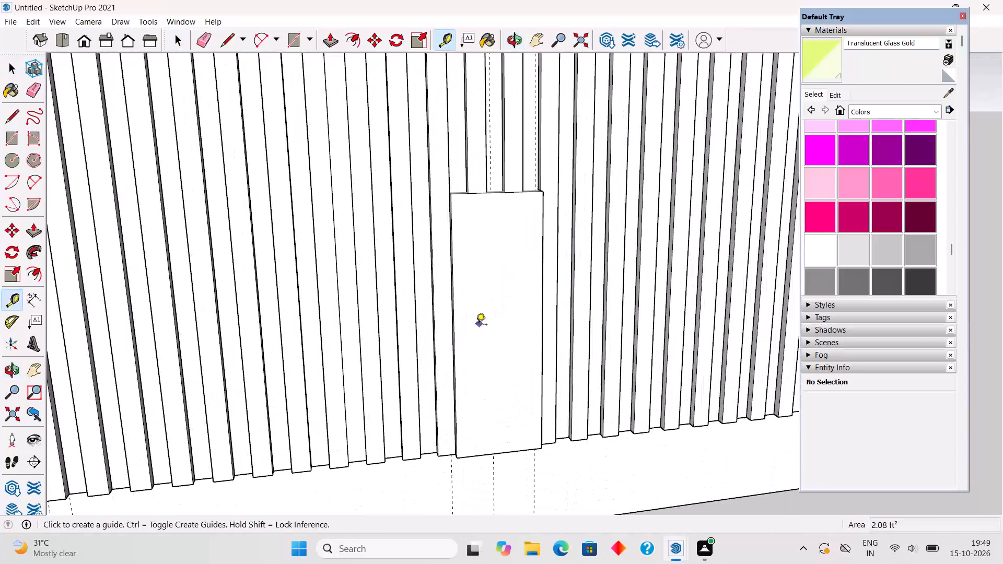
{"action": "left_click", "coordinate": [456, 345]}
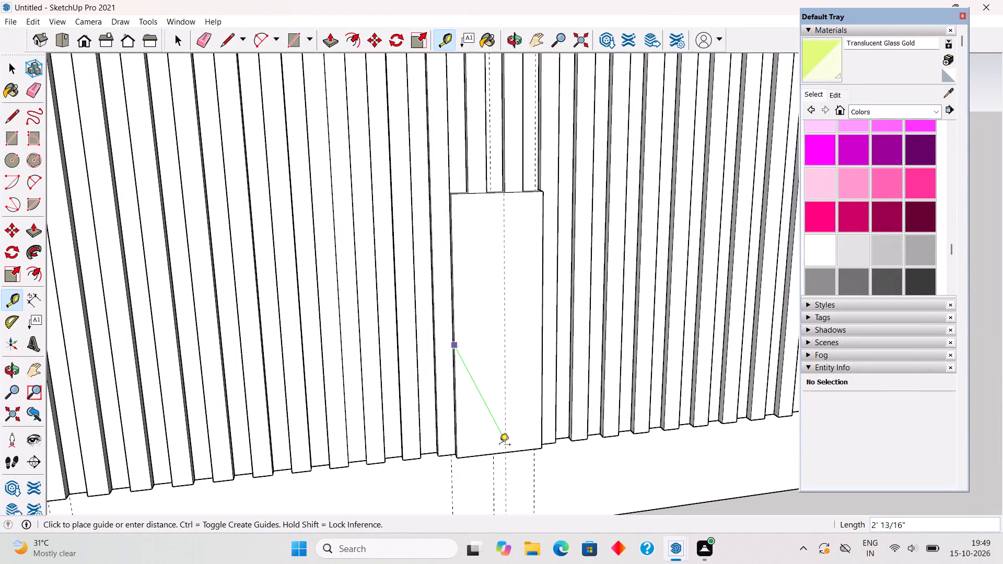
{"action": "left_click", "coordinate": [495, 449]}
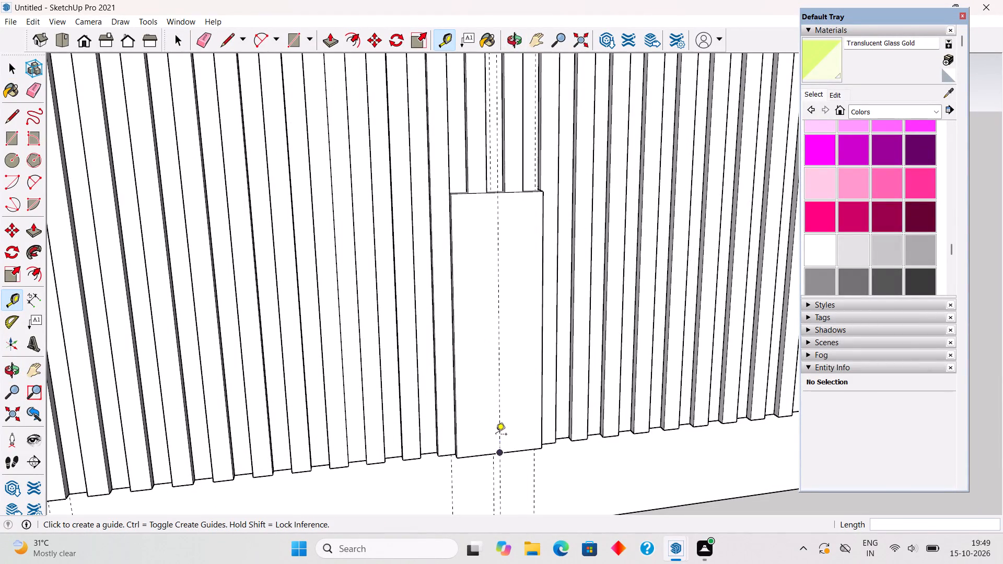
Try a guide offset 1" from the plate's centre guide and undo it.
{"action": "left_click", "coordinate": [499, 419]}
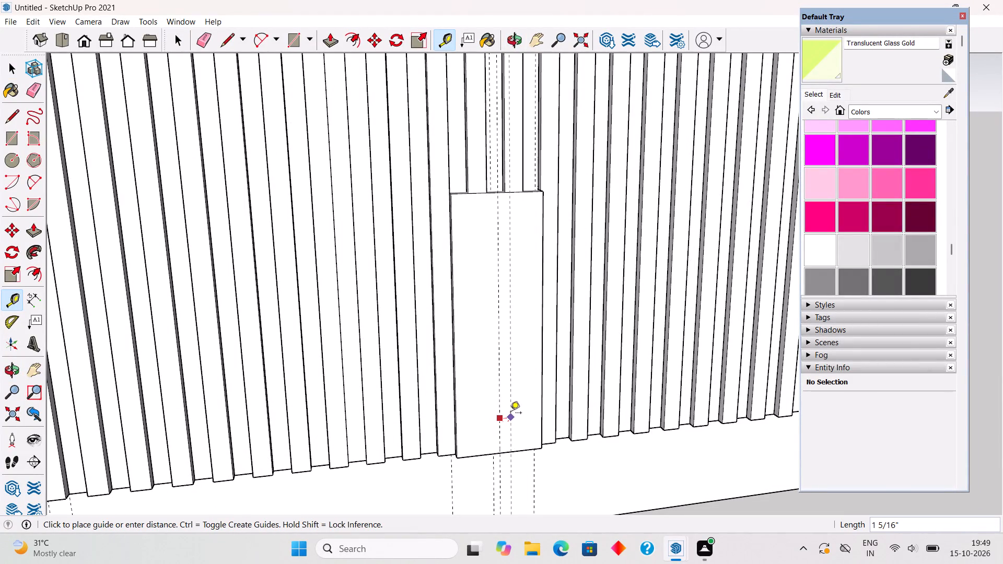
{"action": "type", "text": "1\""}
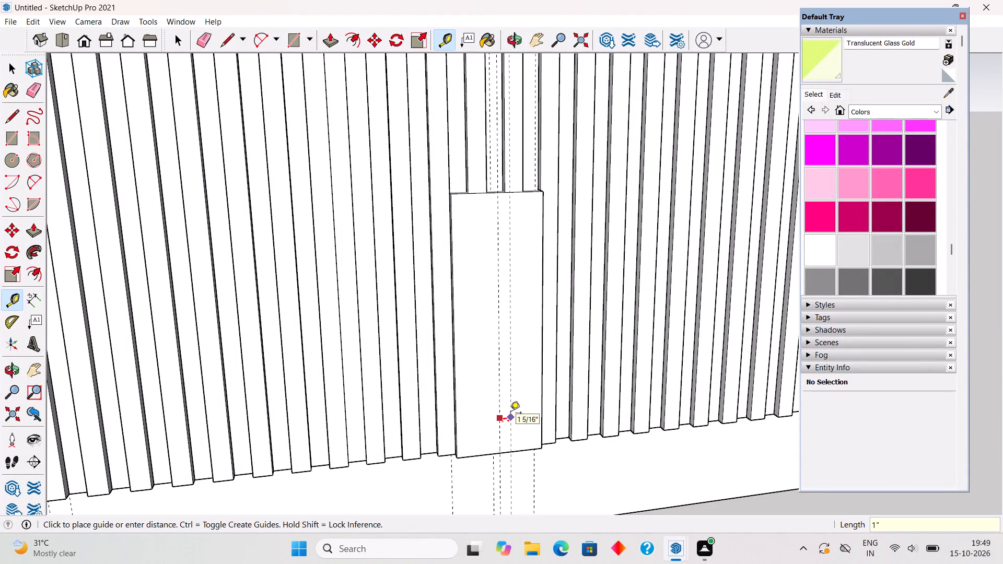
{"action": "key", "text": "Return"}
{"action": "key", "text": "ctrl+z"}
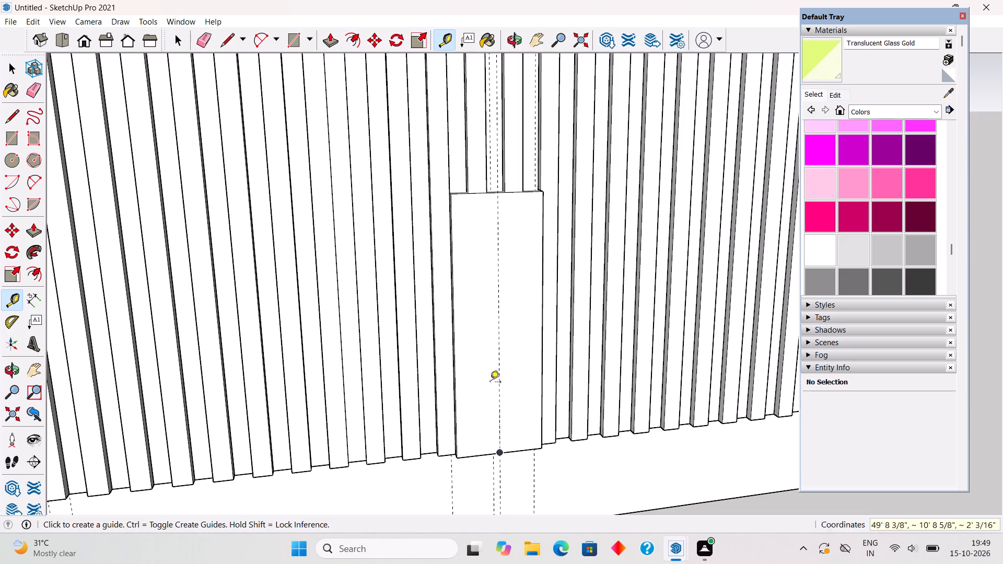
Add two vertical guides offset 0.3" on either side of the central plate's centre guide.
{"action": "left_click", "coordinate": [500, 361]}
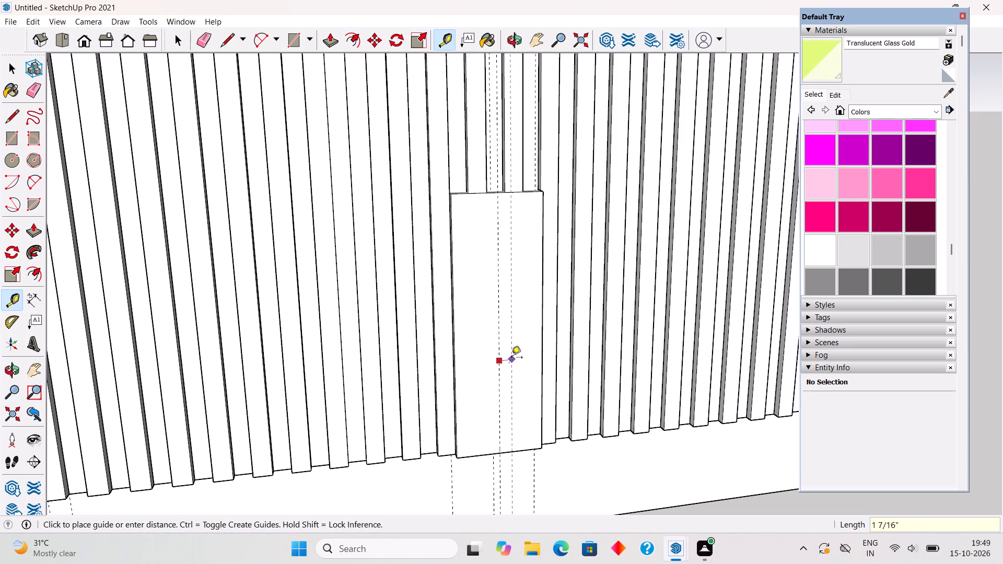
{"action": "type", "text": ".3\""}
{"action": "key", "text": "Return"}
{"action": "scroll", "coordinate": [511, 358], "scroll_direction": "up", "scroll_amount": 3}
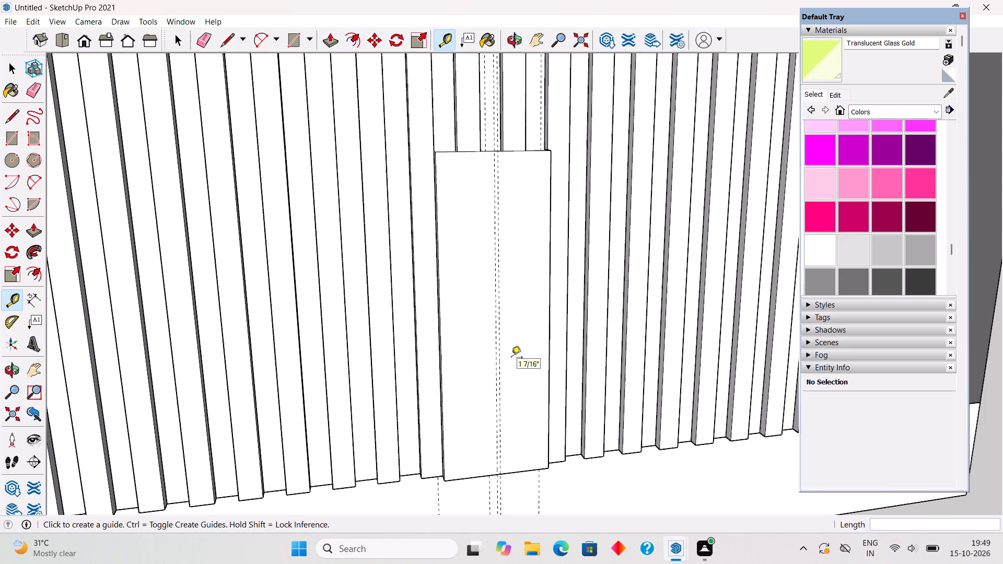
{"action": "scroll", "coordinate": [505, 359], "scroll_direction": "up", "scroll_amount": 5}
{"action": "left_click", "coordinate": [488, 356]}
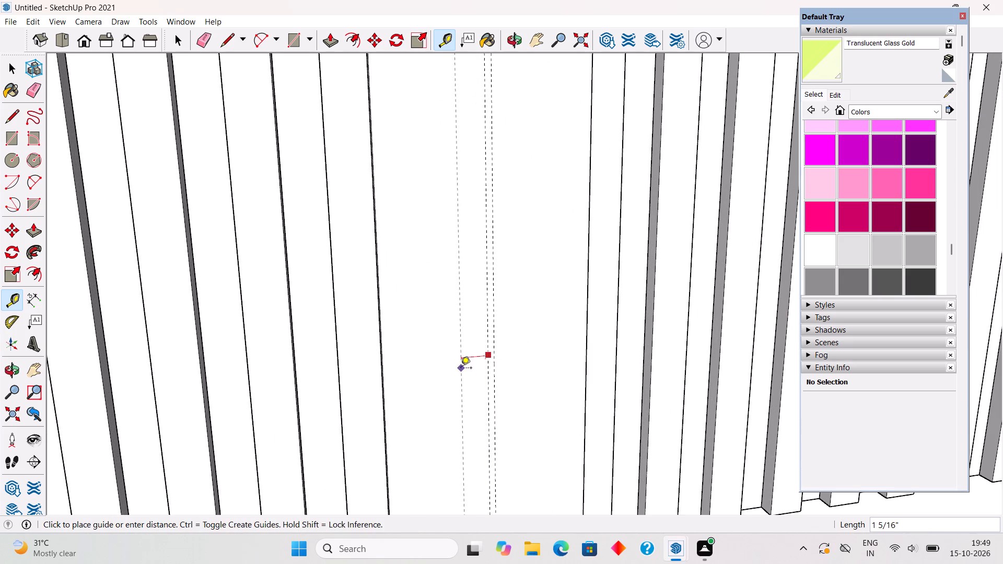
{"action": "type", "text": ".3\""}
{"action": "key", "text": "Return"}
Inside the plate group, draw a full-height rectangle about 5/8" wide between the two offset guides.
{"action": "key", "text": "r"}
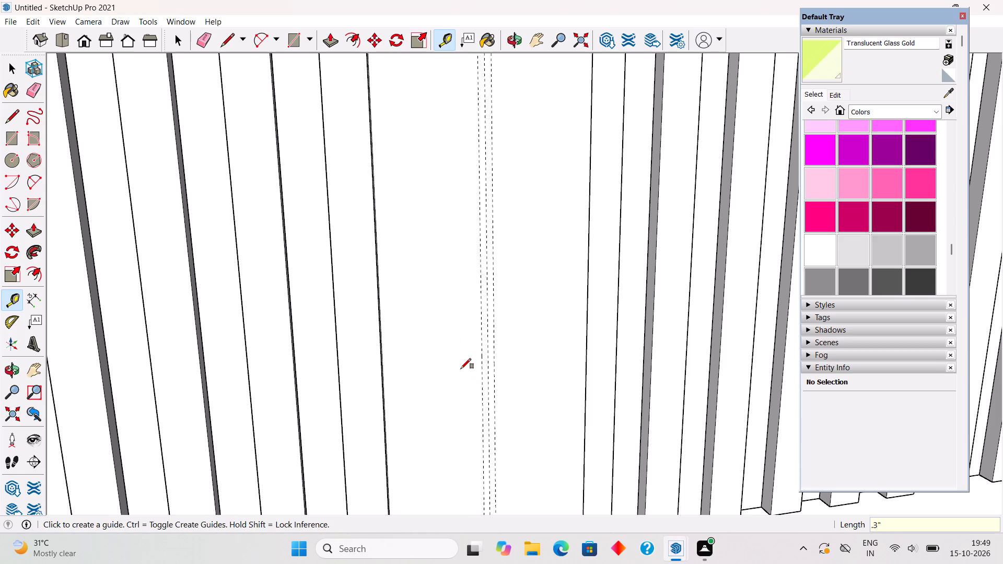
{"action": "scroll", "coordinate": [461, 369], "scroll_direction": "down", "scroll_amount": 4}
{"action": "key", "text": "space"}
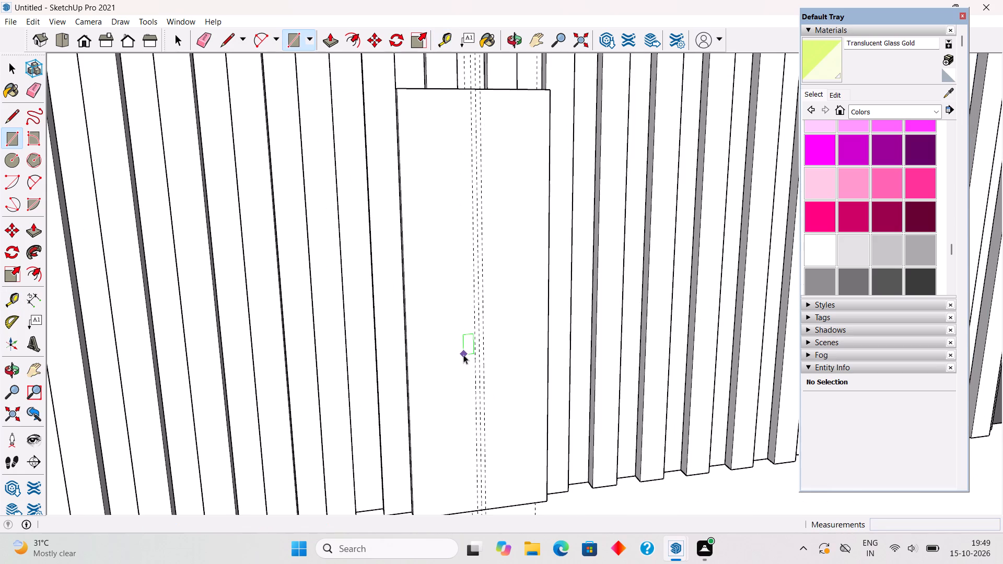
{"action": "double_click", "coordinate": [463, 355]}
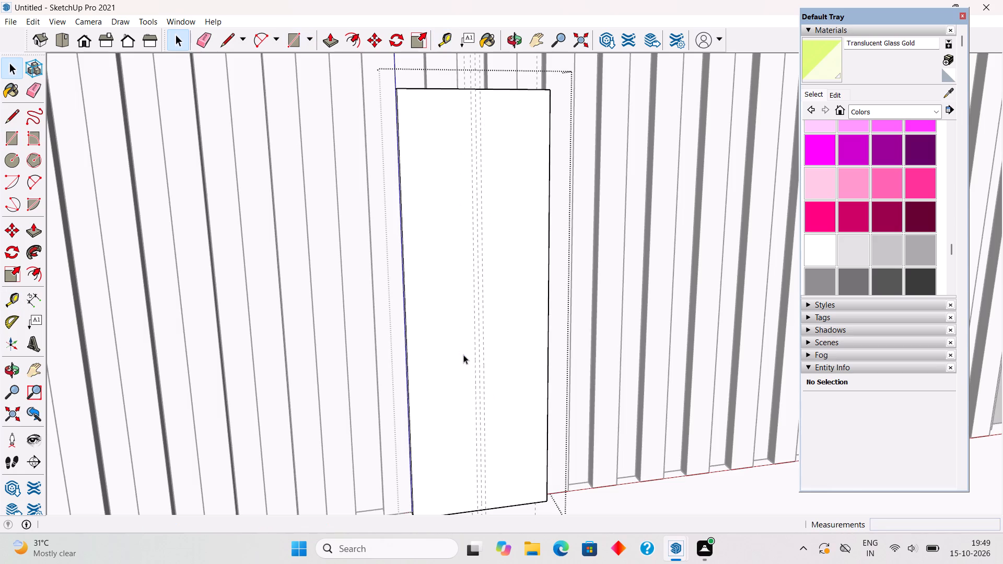
{"action": "key", "text": "r"}
{"action": "scroll", "coordinate": [483, 143], "scroll_direction": "up", "scroll_amount": 3}
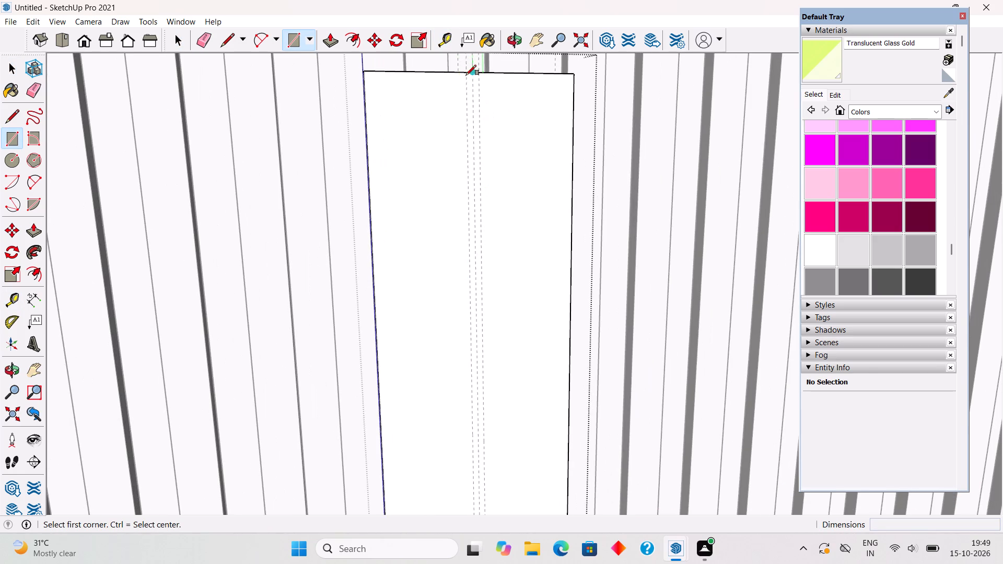
{"action": "left_click", "coordinate": [468, 75]}
{"action": "scroll", "coordinate": [486, 176], "scroll_direction": "down", "scroll_amount": 7}
{"action": "scroll", "coordinate": [481, 437], "scroll_direction": "up", "scroll_amount": 4}
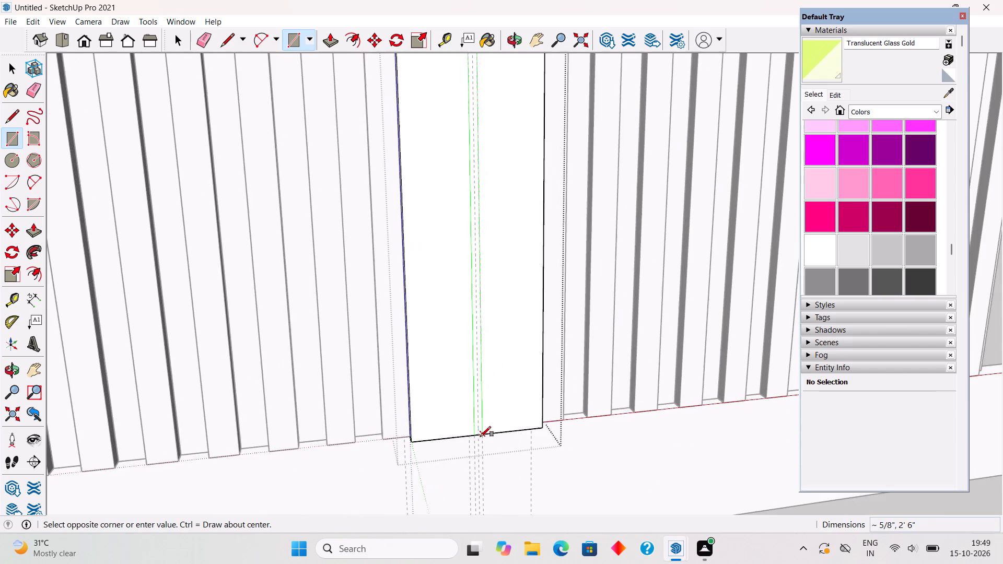
{"action": "scroll", "coordinate": [481, 437], "scroll_direction": "up", "scroll_amount": 4}
{"action": "left_click", "coordinate": [482, 434]}
Push the narrow strip inward to form a vertical groove down the middle of the central plate.
{"action": "key", "text": "p"}
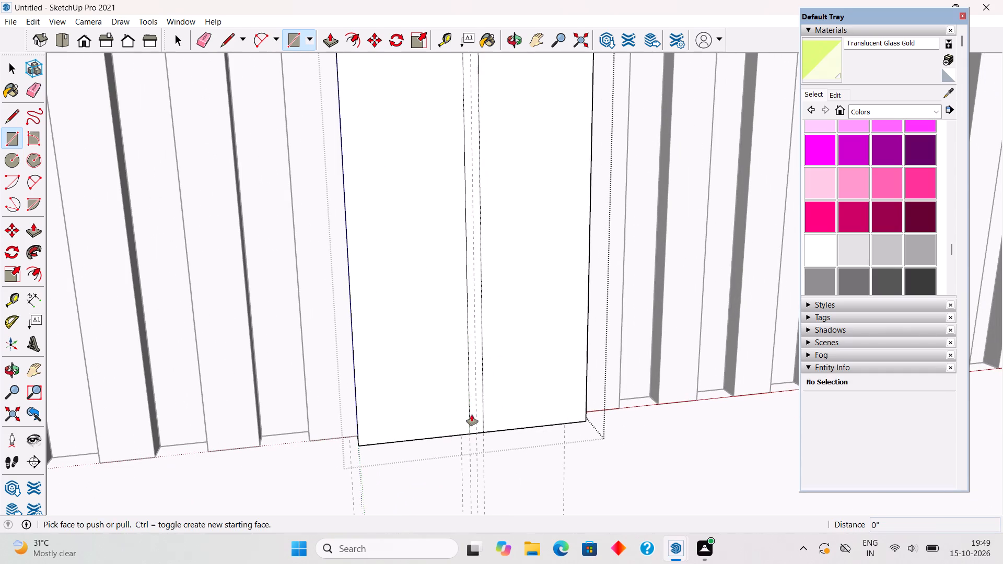
{"action": "left_click", "coordinate": [477, 414]}
{"action": "left_click", "coordinate": [477, 409]}
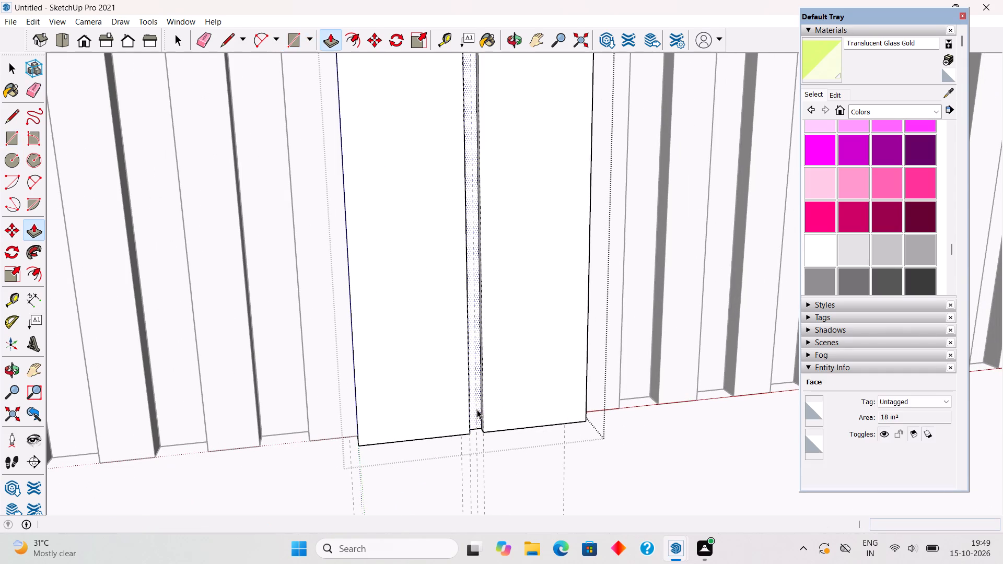
{"action": "key", "text": "space"}
{"action": "scroll", "coordinate": [477, 409], "scroll_direction": "down", "scroll_amount": 15}
{"action": "left_click", "coordinate": [532, 485]}
{"action": "scroll", "coordinate": [532, 467], "scroll_direction": "down", "scroll_amount": 3}
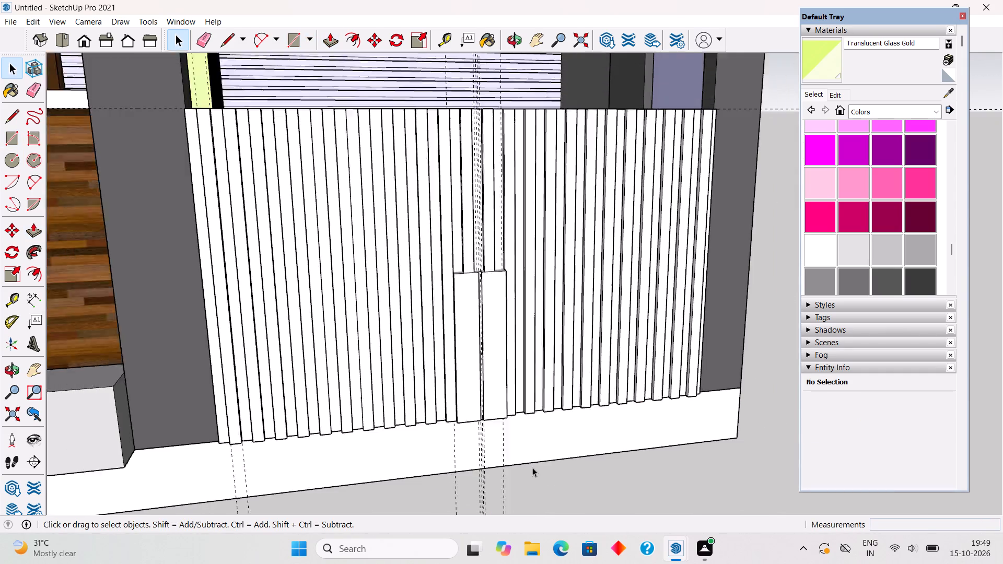
{"action": "scroll", "coordinate": [532, 467], "scroll_direction": "down", "scroll_amount": 2}
{"action": "middle_click_drag", "start_coordinate": [505, 437], "coordinate": [436, 373]}
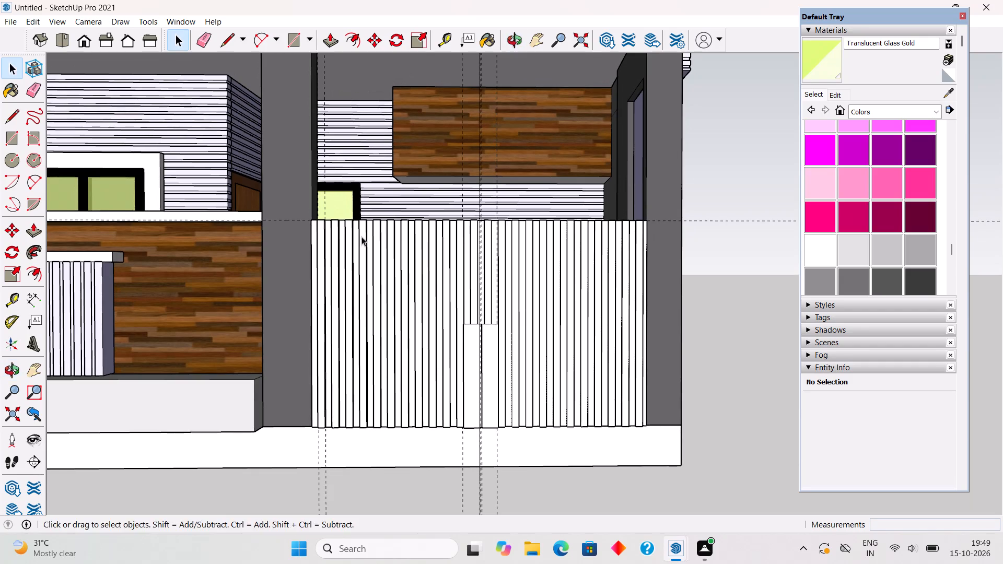
Delete all guides from the model.
{"action": "left_click", "coordinate": [33, 23]}
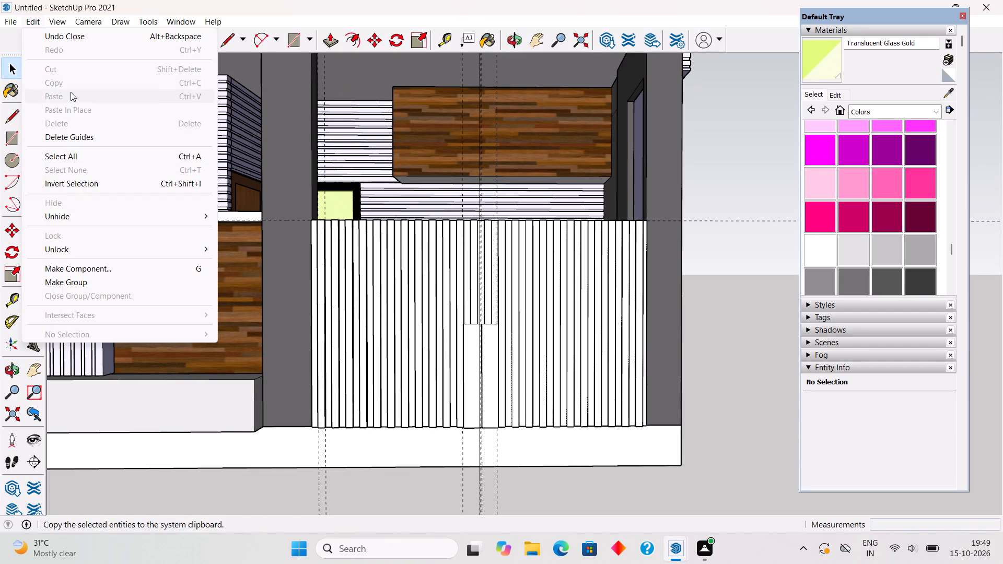
{"action": "left_click", "coordinate": [80, 139]}
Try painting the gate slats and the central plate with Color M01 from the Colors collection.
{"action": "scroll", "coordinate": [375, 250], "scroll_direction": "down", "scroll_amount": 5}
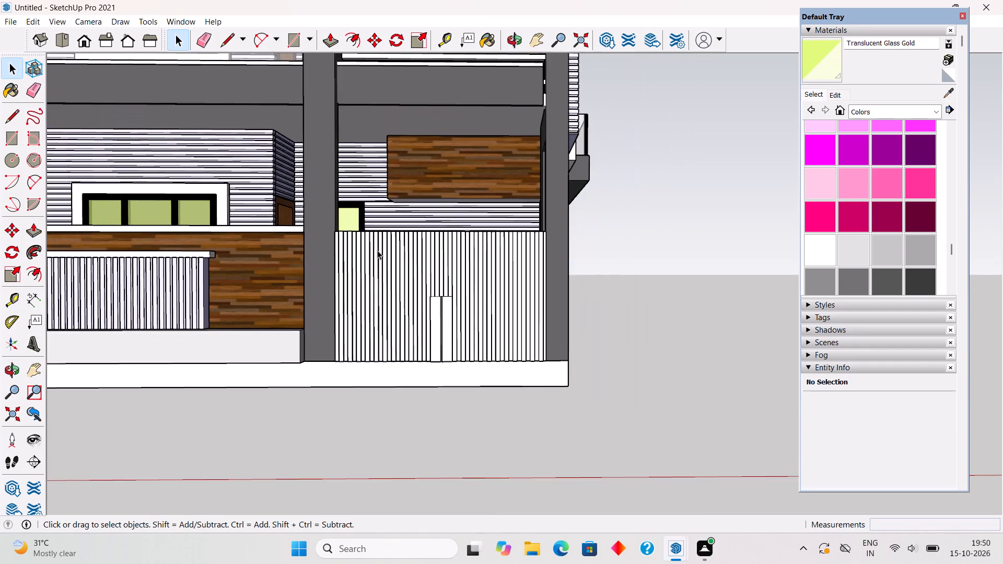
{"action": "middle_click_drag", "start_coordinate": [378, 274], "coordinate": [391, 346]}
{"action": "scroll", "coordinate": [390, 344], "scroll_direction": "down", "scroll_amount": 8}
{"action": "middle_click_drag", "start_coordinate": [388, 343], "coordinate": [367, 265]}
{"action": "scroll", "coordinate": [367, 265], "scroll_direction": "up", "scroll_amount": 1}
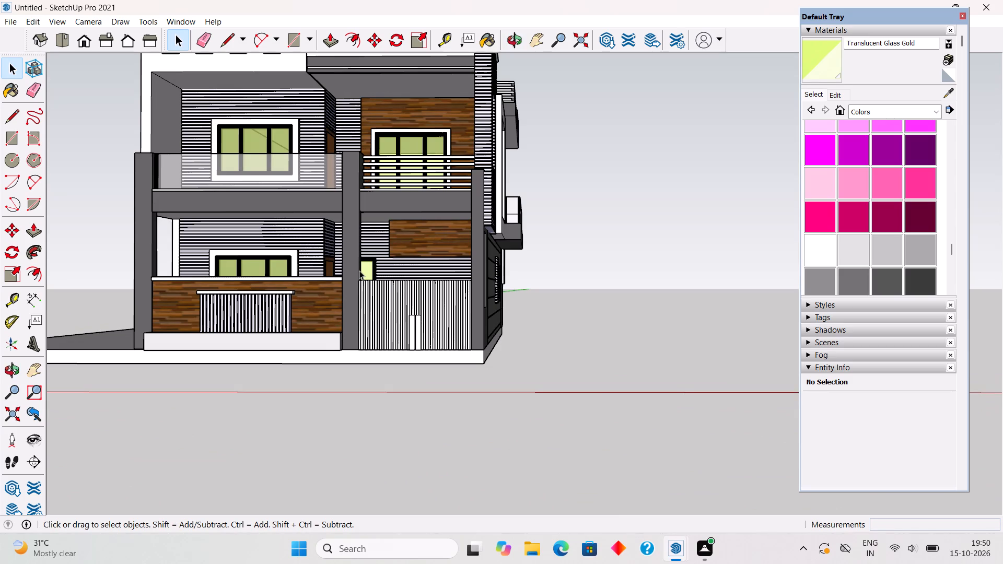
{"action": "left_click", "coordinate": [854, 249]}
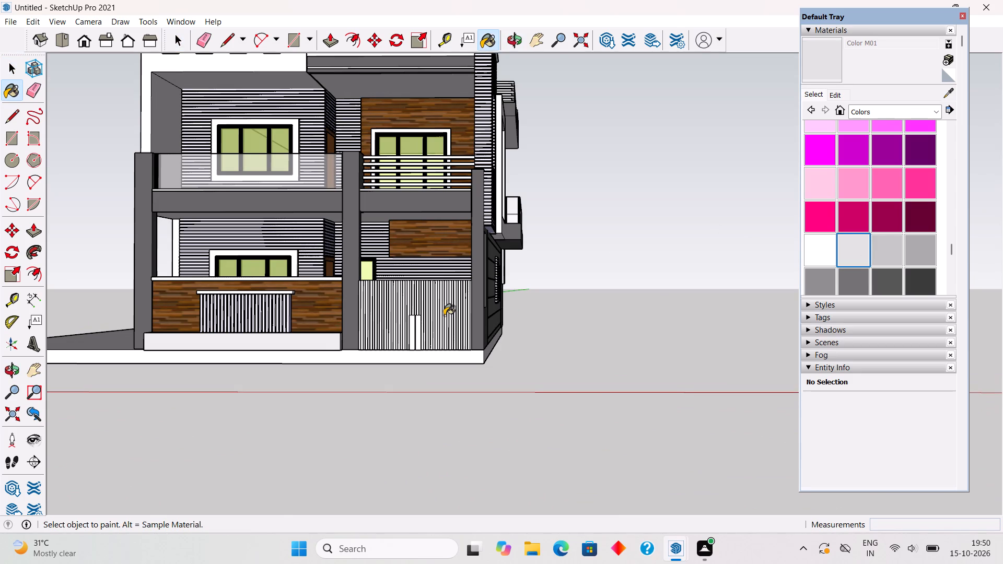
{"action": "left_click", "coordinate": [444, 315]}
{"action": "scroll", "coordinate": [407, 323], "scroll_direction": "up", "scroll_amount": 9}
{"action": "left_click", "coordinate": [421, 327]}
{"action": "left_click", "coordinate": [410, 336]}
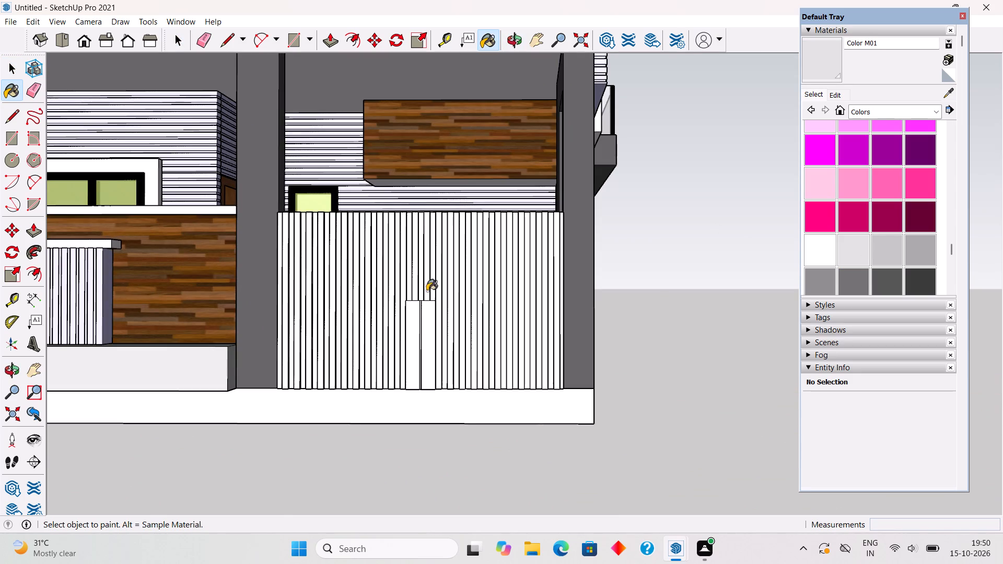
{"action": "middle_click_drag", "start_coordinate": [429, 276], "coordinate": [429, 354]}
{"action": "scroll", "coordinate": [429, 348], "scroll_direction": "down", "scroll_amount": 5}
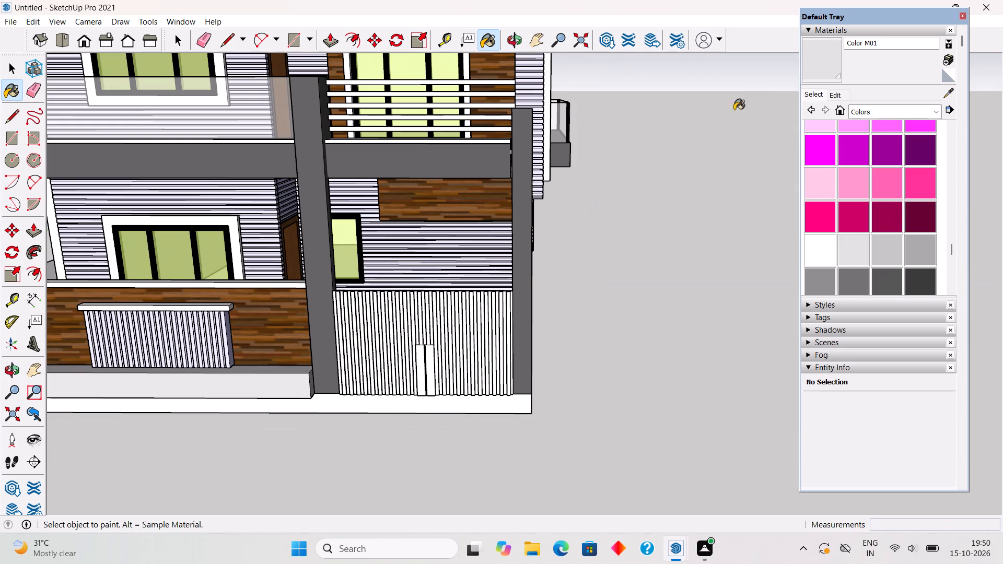
Apply Polished Concrete New from the Asphalt and Concrete collection to two gate slats and the grooved central plate.
{"action": "left_click", "coordinate": [861, 113]}
{"action": "left_click", "coordinate": [867, 128]}
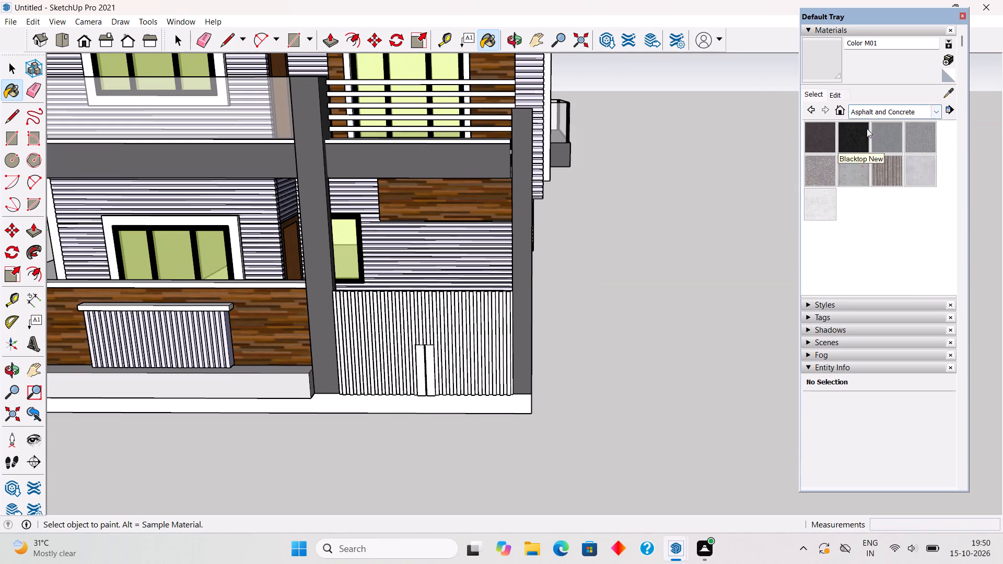
{"action": "left_click", "coordinate": [922, 168]}
{"action": "left_click", "coordinate": [479, 335]}
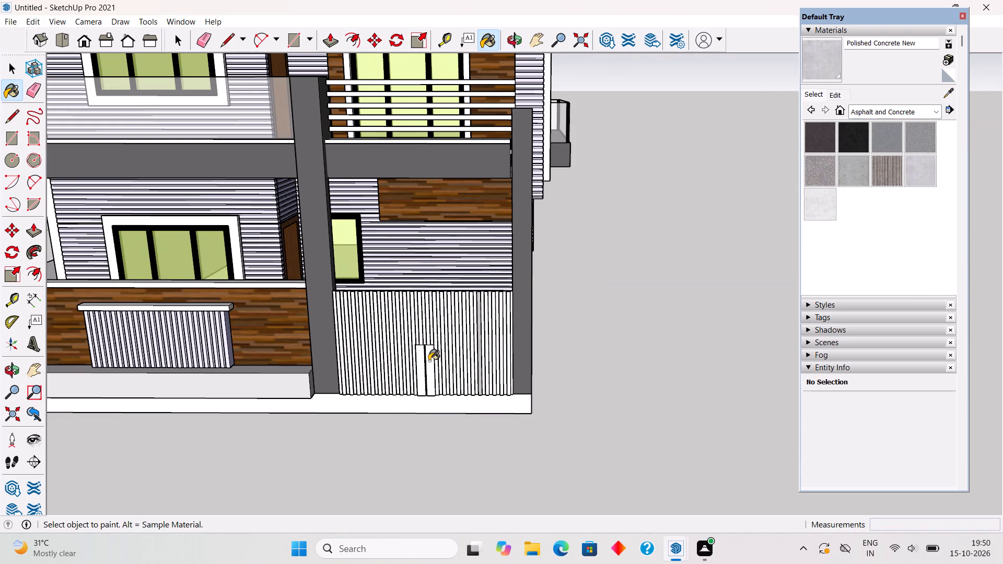
{"action": "scroll", "coordinate": [429, 360], "scroll_direction": "up", "scroll_amount": 5}
{"action": "left_click", "coordinate": [439, 351]}
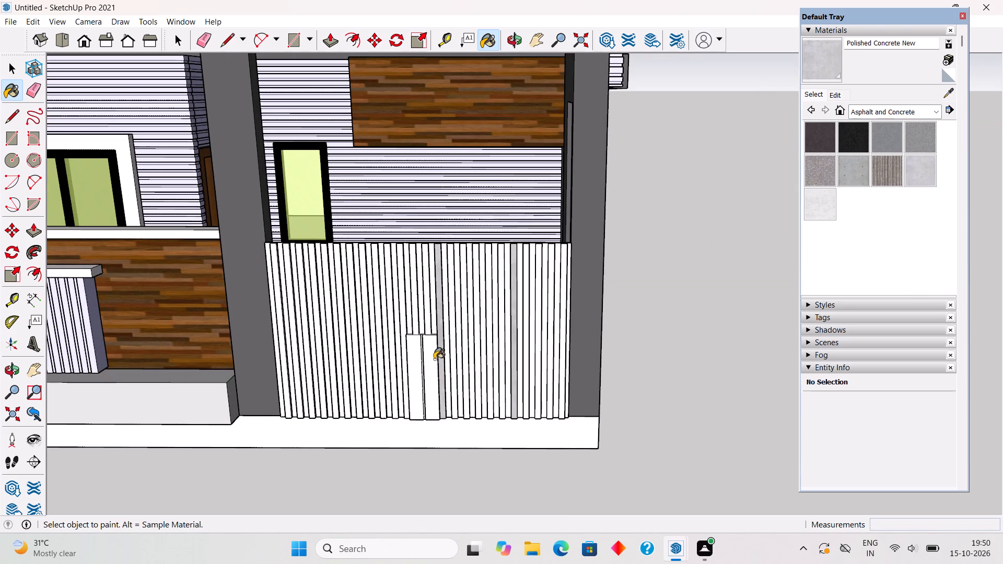
{"action": "left_click", "coordinate": [434, 360]}
{"action": "left_click", "coordinate": [414, 367]}
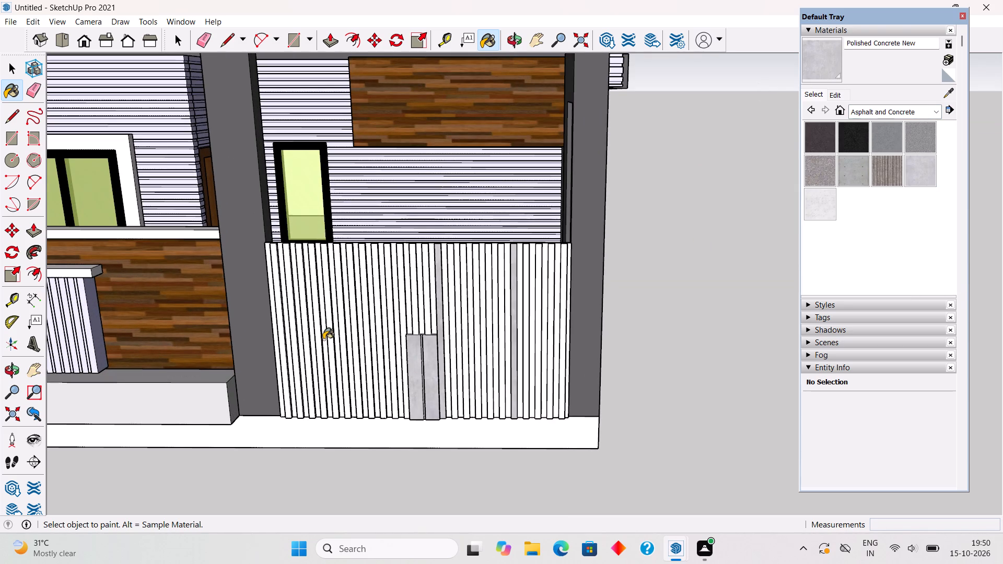
Paint the backing surface between the gate slats with Polished Concrete New.
{"action": "scroll", "coordinate": [265, 301], "scroll_direction": "up", "scroll_amount": 3}
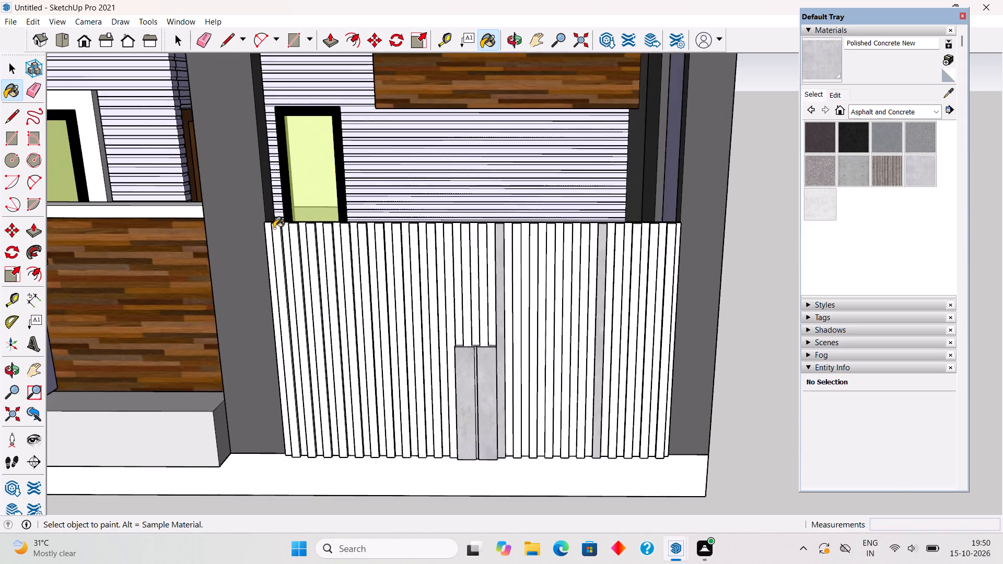
{"action": "scroll", "coordinate": [274, 228], "scroll_direction": "up", "scroll_amount": 4}
{"action": "left_click", "coordinate": [264, 228]}
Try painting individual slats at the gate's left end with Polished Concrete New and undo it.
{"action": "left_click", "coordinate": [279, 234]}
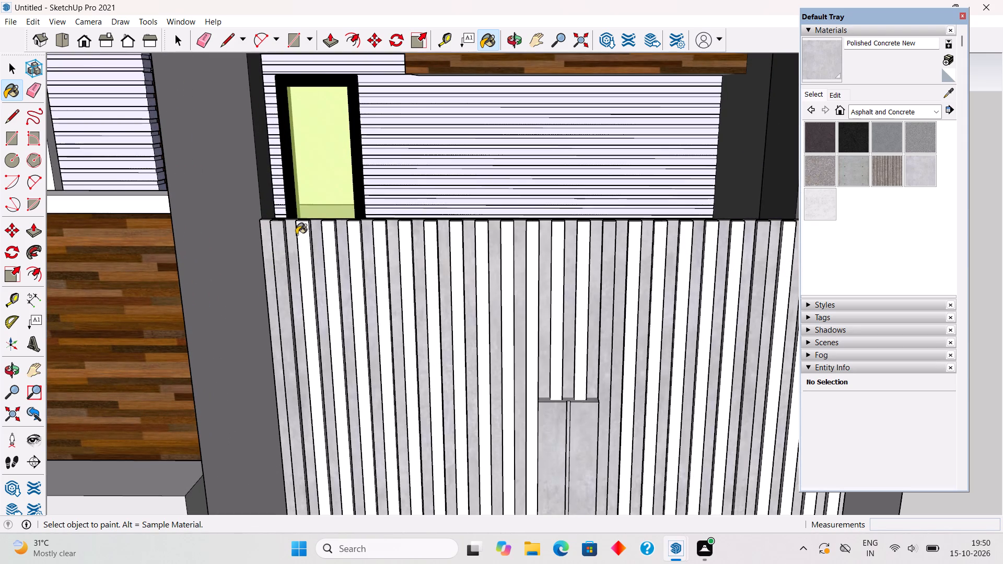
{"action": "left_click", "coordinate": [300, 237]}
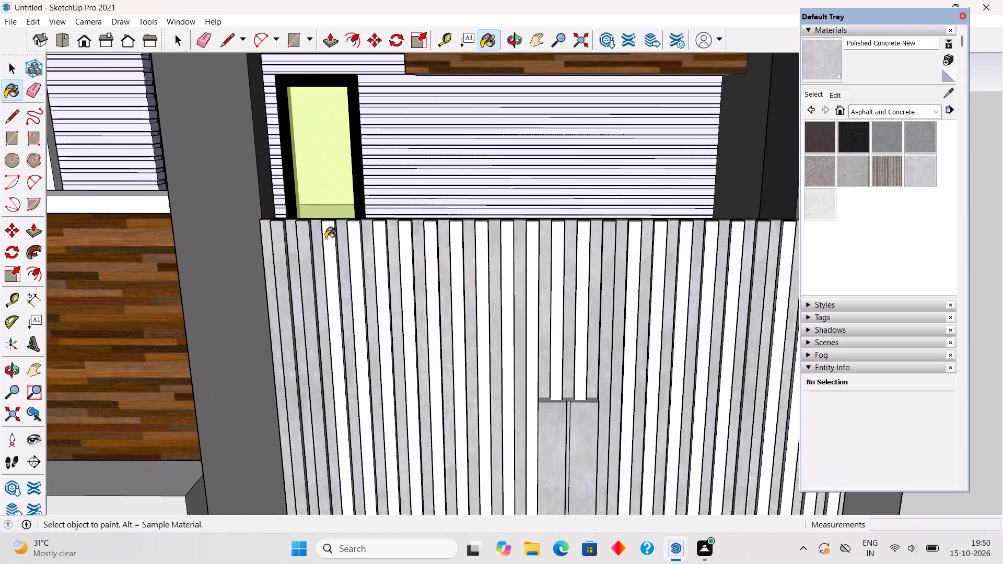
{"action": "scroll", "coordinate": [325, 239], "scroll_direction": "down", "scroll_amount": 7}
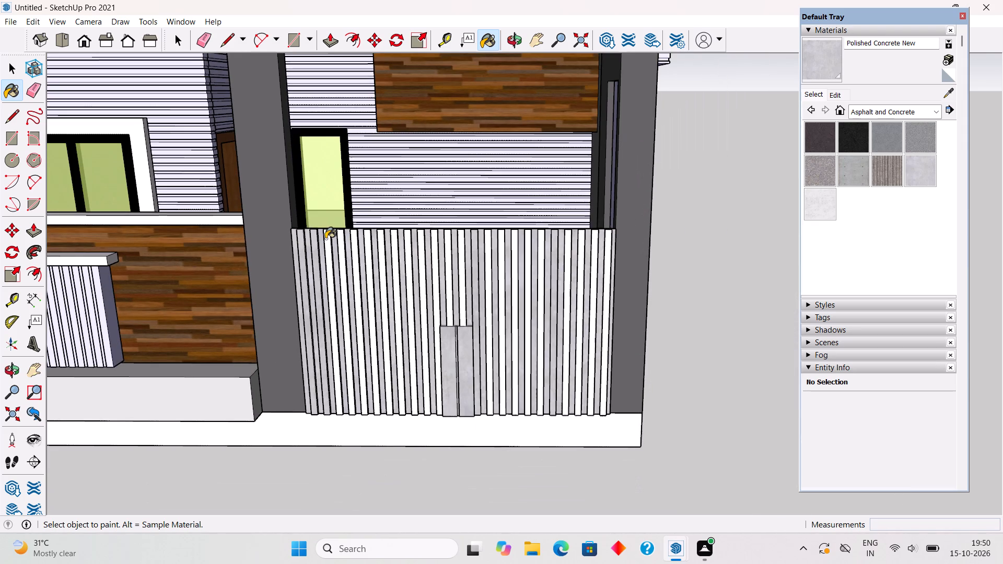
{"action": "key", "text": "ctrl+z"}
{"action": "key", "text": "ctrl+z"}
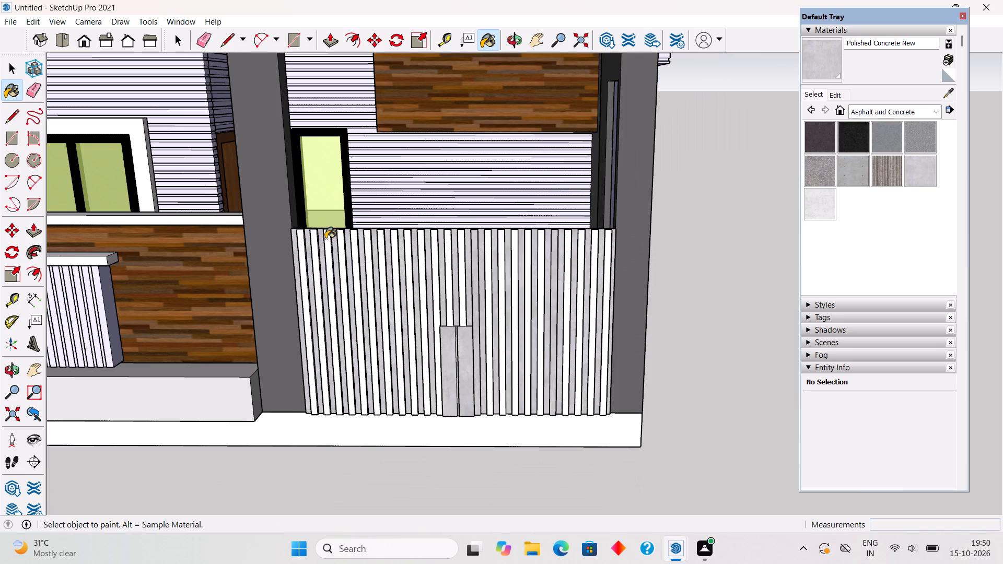
Sample the Default material from a white gate slat and apply it to the grey slat beside the central plate.
{"action": "key", "text": "space"}
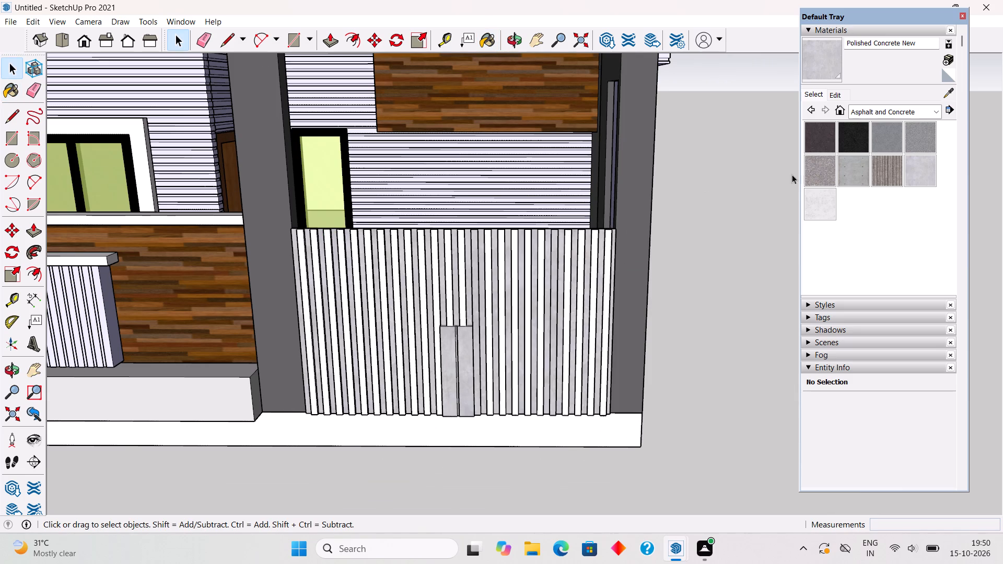
{"action": "left_click", "coordinate": [941, 96]}
{"action": "scroll", "coordinate": [440, 253], "scroll_direction": "up", "scroll_amount": 4}
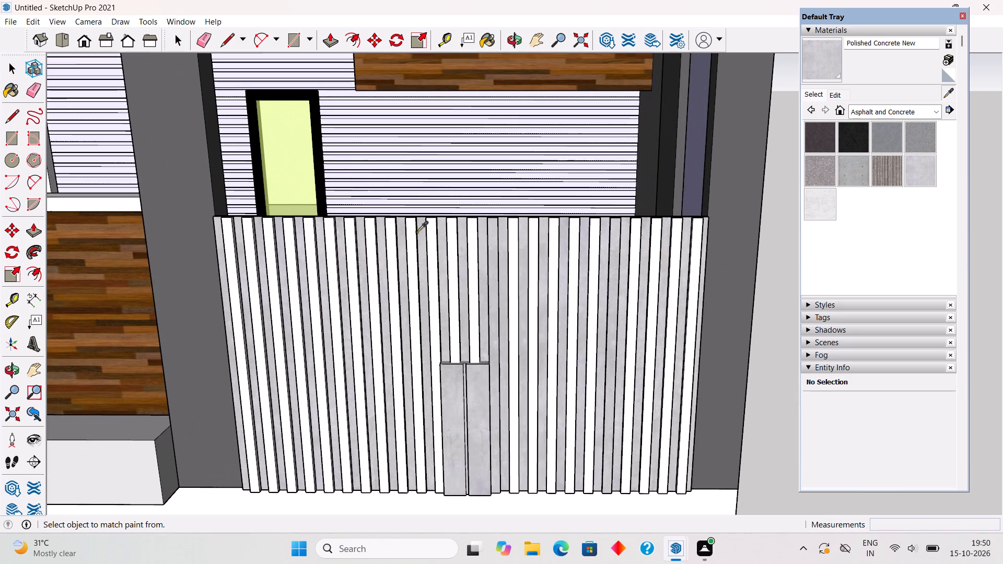
{"action": "left_click", "coordinate": [409, 239]}
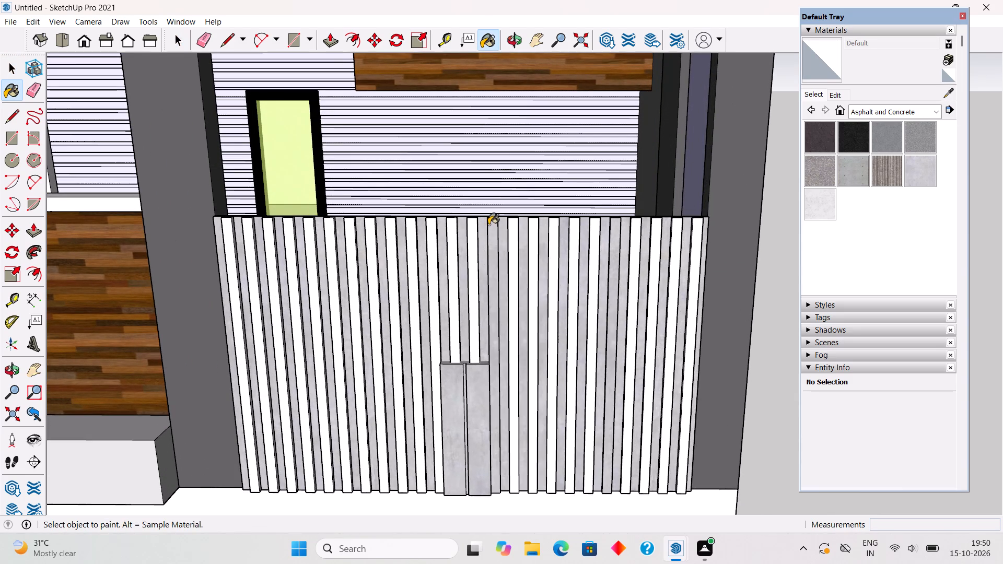
{"action": "left_click", "coordinate": [491, 226]}
{"action": "key", "text": "space"}
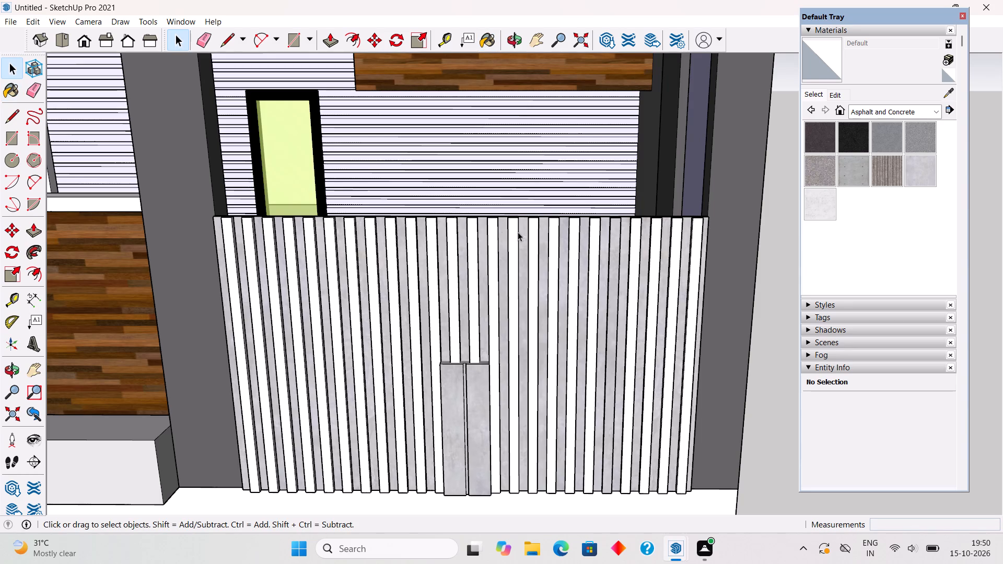
Sample the Default material from a white slat again and apply it to the remaining grey slat.
{"action": "left_click", "coordinate": [949, 96]}
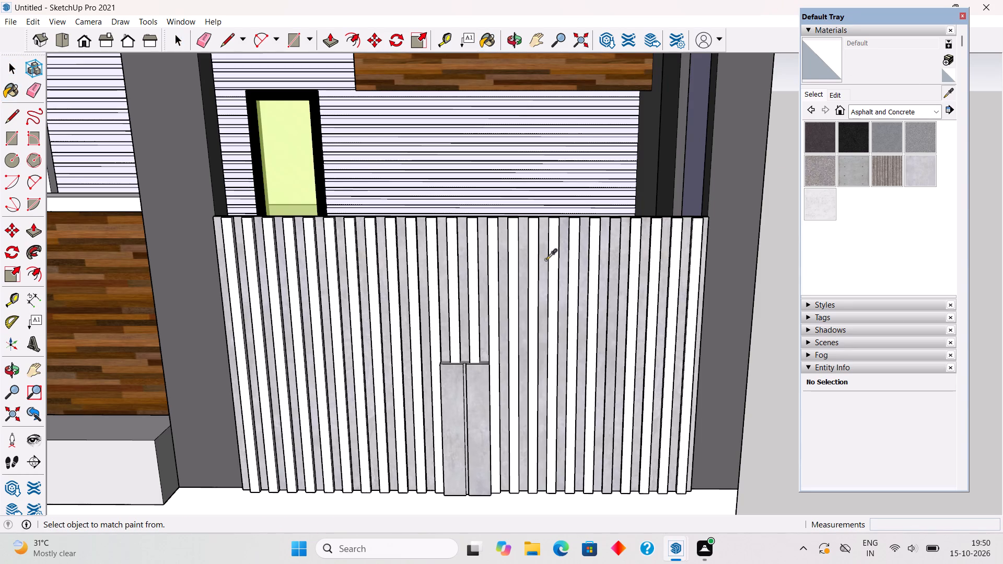
{"action": "left_click", "coordinate": [533, 271]}
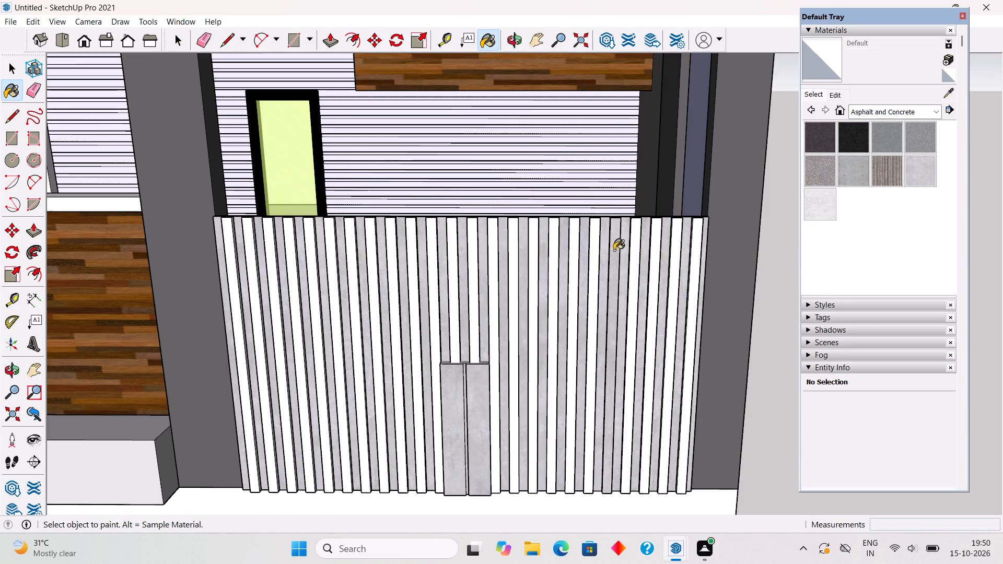
{"action": "left_click", "coordinate": [612, 252]}
{"action": "key", "text": "space"}
Examine the painted gate and the house's front and side facades from several angles.
{"action": "scroll", "coordinate": [612, 252], "scroll_direction": "down", "scroll_amount": 9}
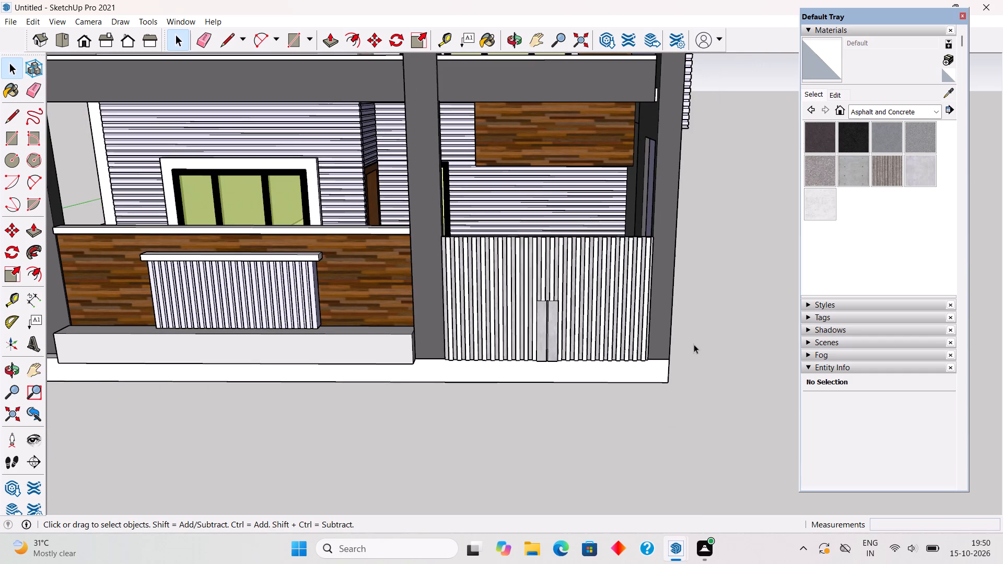
{"action": "scroll", "coordinate": [663, 367], "scroll_direction": "down", "scroll_amount": 5}
{"action": "middle_click_drag", "start_coordinate": [653, 372], "coordinate": [431, 319]}
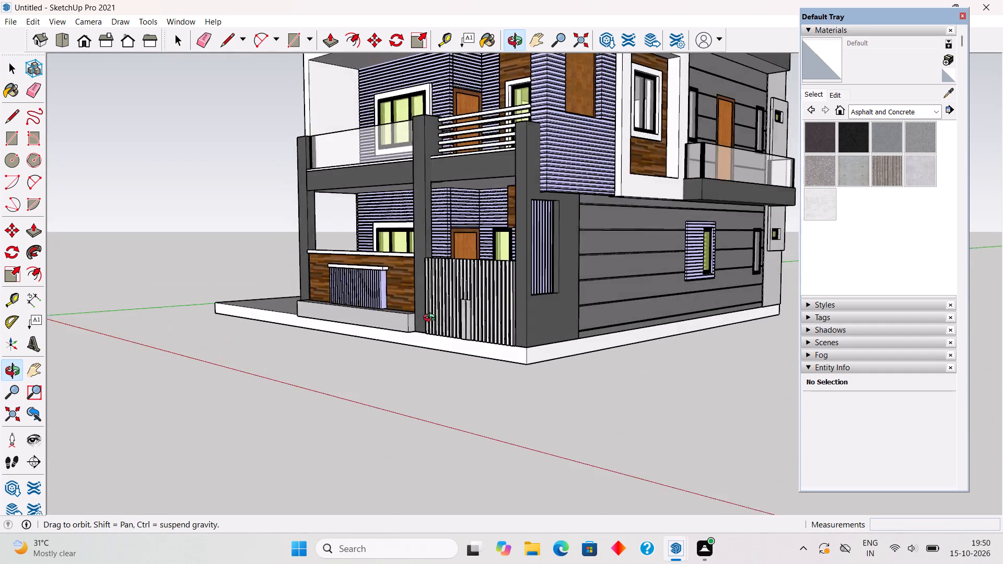
{"action": "middle_click_drag", "start_coordinate": [431, 319], "coordinate": [531, 320]}
{"action": "scroll", "coordinate": [531, 320], "scroll_direction": "down", "scroll_amount": 7}
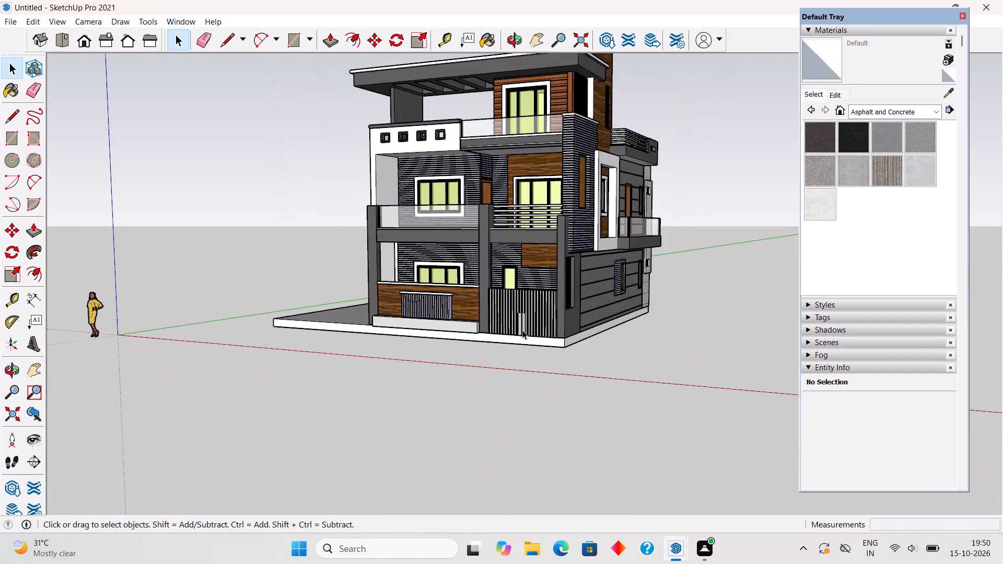
{"action": "scroll", "coordinate": [522, 330], "scroll_direction": "down", "scroll_amount": 4}
{"action": "middle_click_drag", "start_coordinate": [562, 330], "coordinate": [598, 280]}
{"action": "scroll", "coordinate": [598, 280], "scroll_direction": "up", "scroll_amount": 6}
{"action": "middle_click_drag", "start_coordinate": [590, 274], "coordinate": [561, 296]}
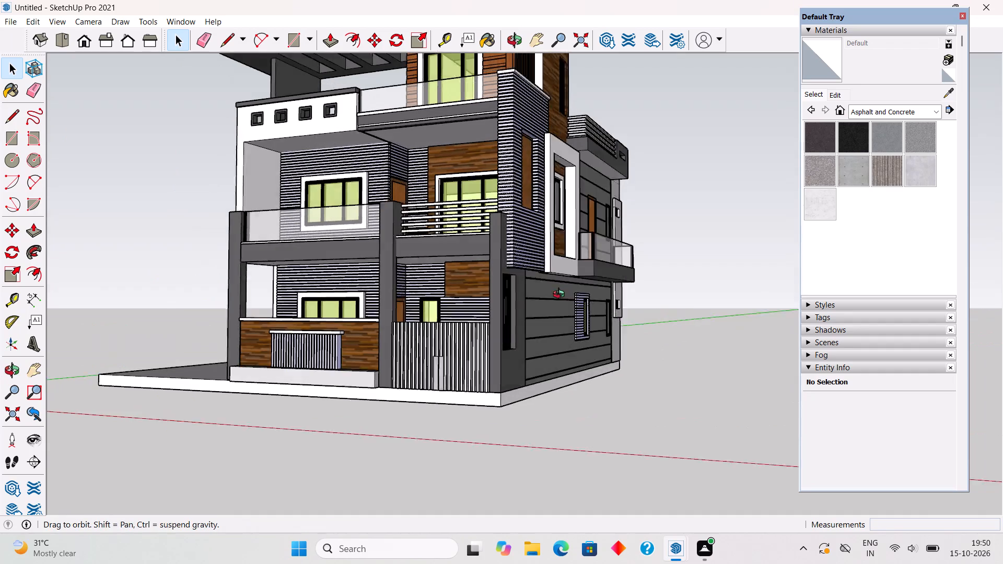
{"action": "middle_click_drag", "start_coordinate": [561, 296], "coordinate": [397, 293]}
{"action": "scroll", "coordinate": [509, 301], "scroll_direction": "down", "scroll_amount": 1}
{"action": "scroll", "coordinate": [397, 293], "scroll_direction": "down", "scroll_amount": 2}
{"action": "scroll", "coordinate": [397, 293], "scroll_direction": "up", "scroll_amount": 1}
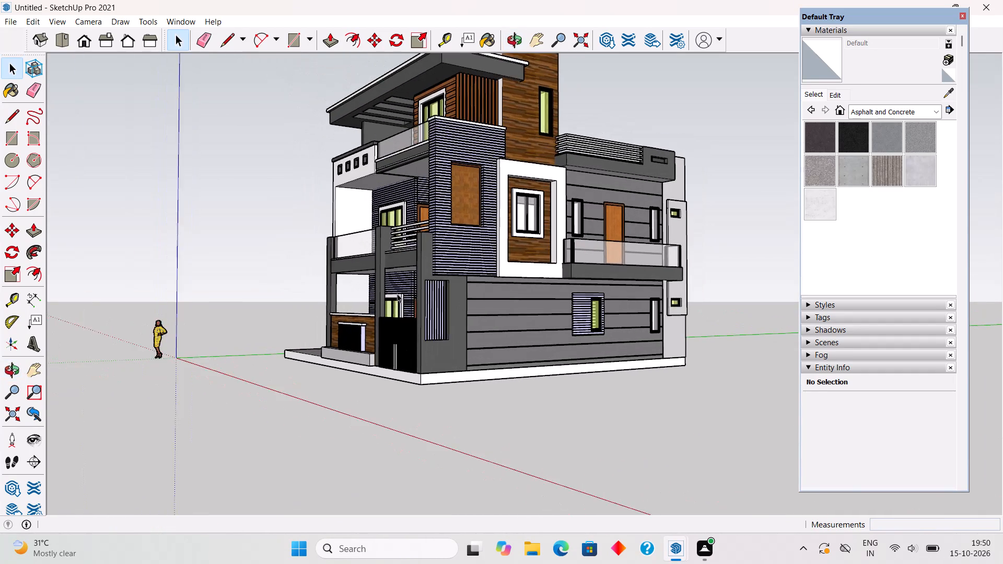
{"action": "scroll", "coordinate": [397, 293], "scroll_direction": "up", "scroll_amount": 2}
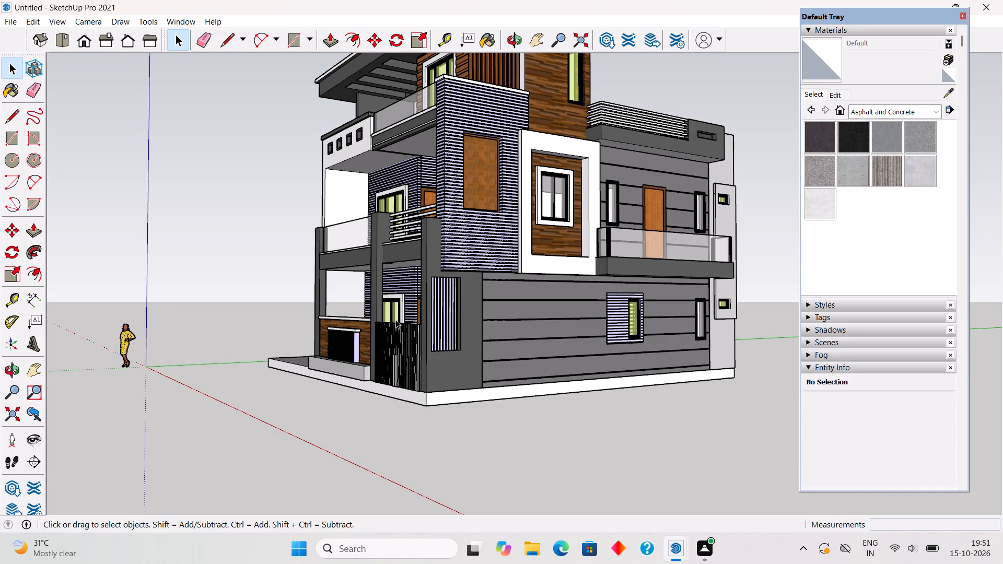
{"action": "middle_click_drag", "start_coordinate": [374, 364], "coordinate": [518, 352]}
{"action": "middle_click_drag", "start_coordinate": [349, 379], "coordinate": [380, 380]}
{"action": "scroll", "coordinate": [380, 380], "scroll_direction": "down", "scroll_amount": 4}
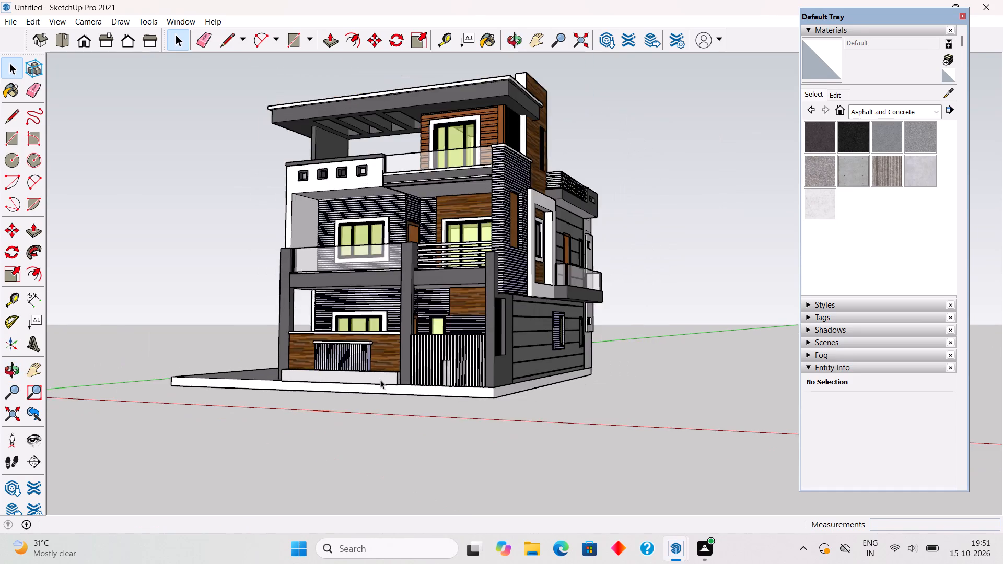
{"action": "scroll", "coordinate": [380, 380], "scroll_direction": "down", "scroll_amount": 3}
{"action": "middle_click_drag", "start_coordinate": [410, 368], "coordinate": [503, 343]}
{"action": "scroll", "coordinate": [503, 343], "scroll_direction": "up", "scroll_amount": 2}
{"action": "scroll", "coordinate": [482, 284], "scroll_direction": "up", "scroll_amount": 1}
{"action": "middle_click_drag", "start_coordinate": [482, 284], "coordinate": [414, 334]}
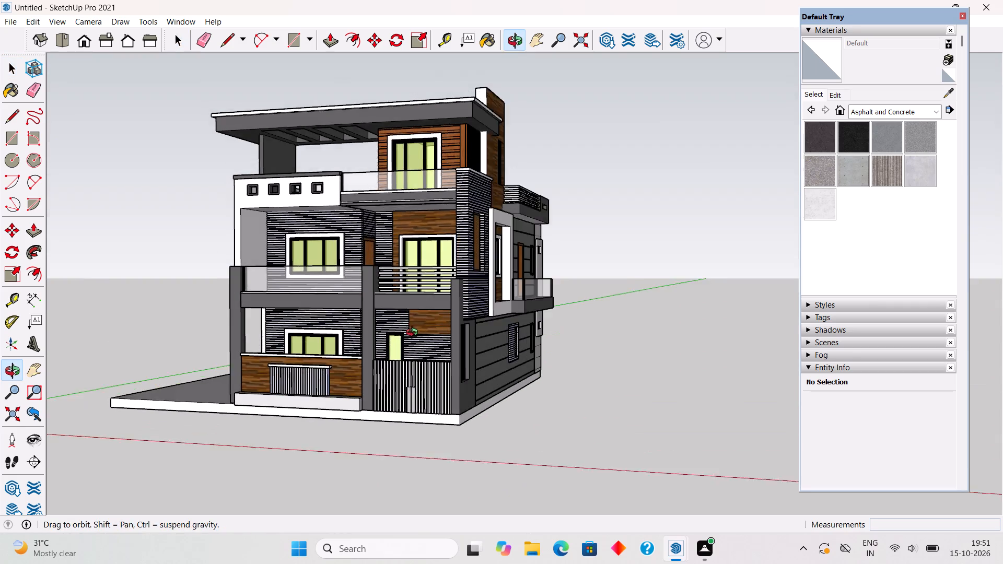
{"action": "middle_click_drag", "start_coordinate": [414, 334], "coordinate": [414, 351]}
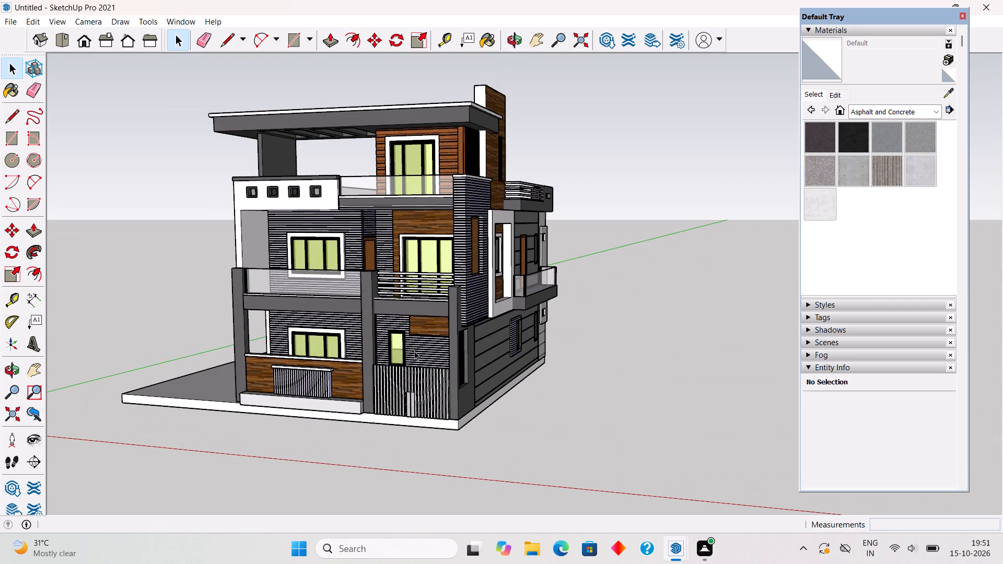
Draw a rectangle about 1' by 12' 7" on the side plinth face beside the corner wall and pull it out about 2'.
{"action": "middle_click_drag", "start_coordinate": [436, 370], "coordinate": [343, 402]}
{"action": "scroll", "coordinate": [412, 399], "scroll_direction": "up", "scroll_amount": 4}
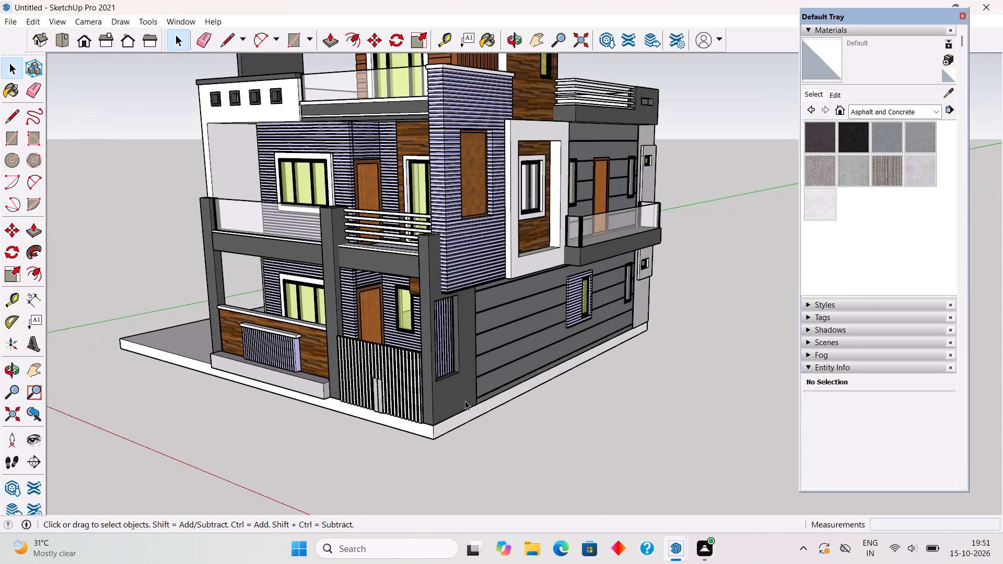
{"action": "scroll", "coordinate": [495, 422], "scroll_direction": "up", "scroll_amount": 4}
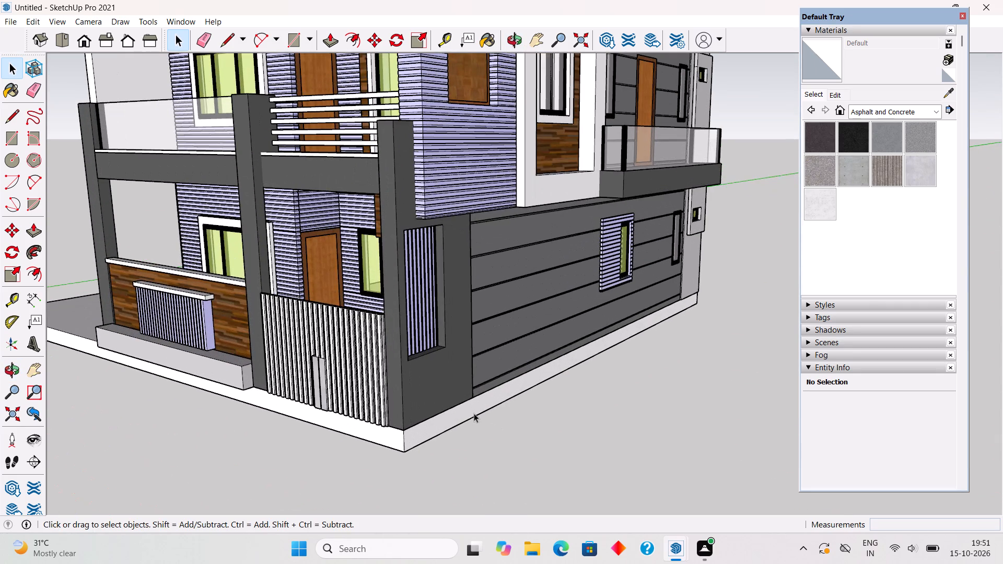
{"action": "middle_click_drag", "start_coordinate": [469, 409], "coordinate": [313, 430]}
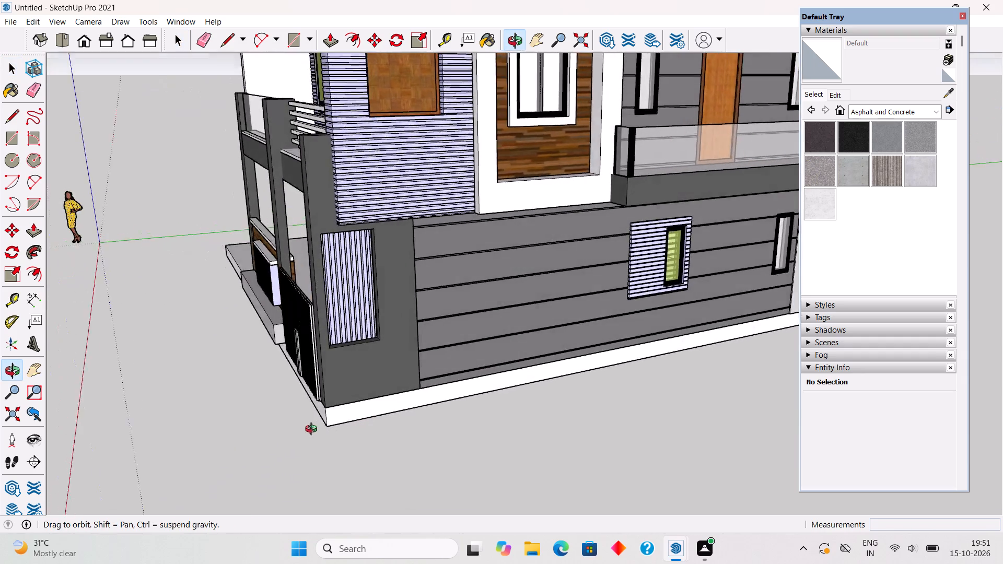
{"action": "middle_click_drag", "start_coordinate": [313, 430], "coordinate": [313, 430]}
{"action": "scroll", "coordinate": [388, 390], "scroll_direction": "up", "scroll_amount": 2}
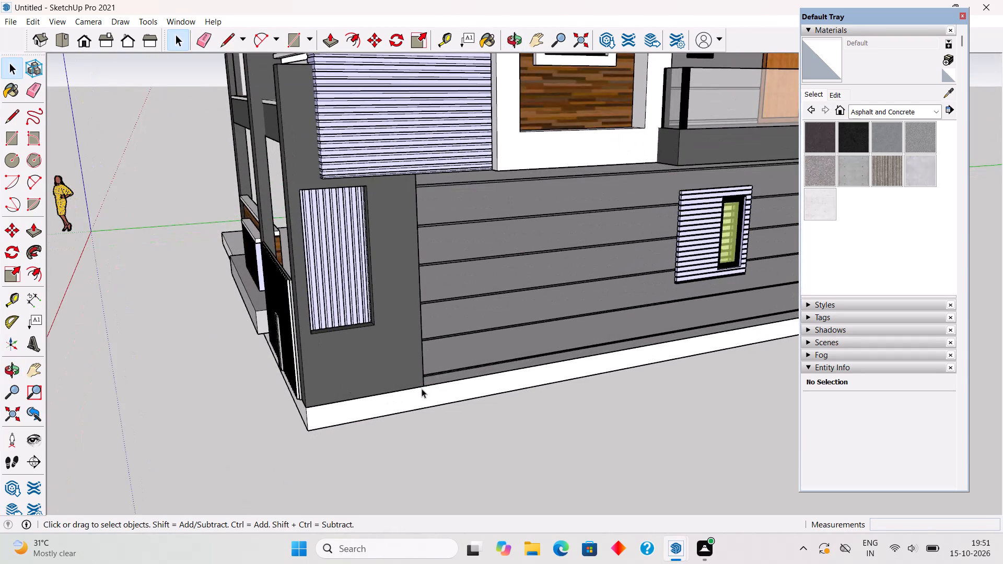
{"action": "key", "text": "r"}
{"action": "left_click", "coordinate": [426, 389]}
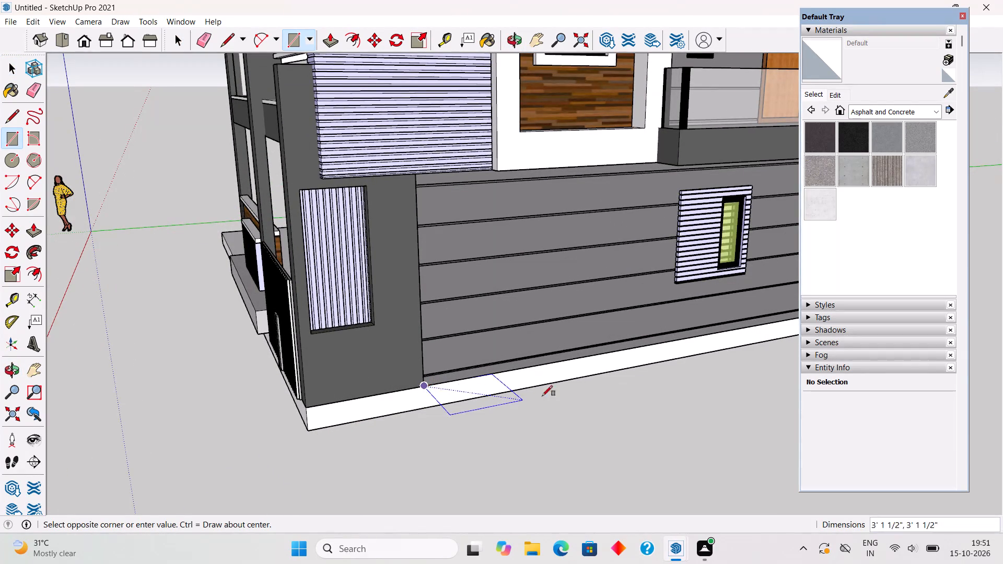
{"action": "left_click", "coordinate": [662, 361]}
{"action": "key", "text": "p"}
{"action": "left_click", "coordinate": [651, 358]}
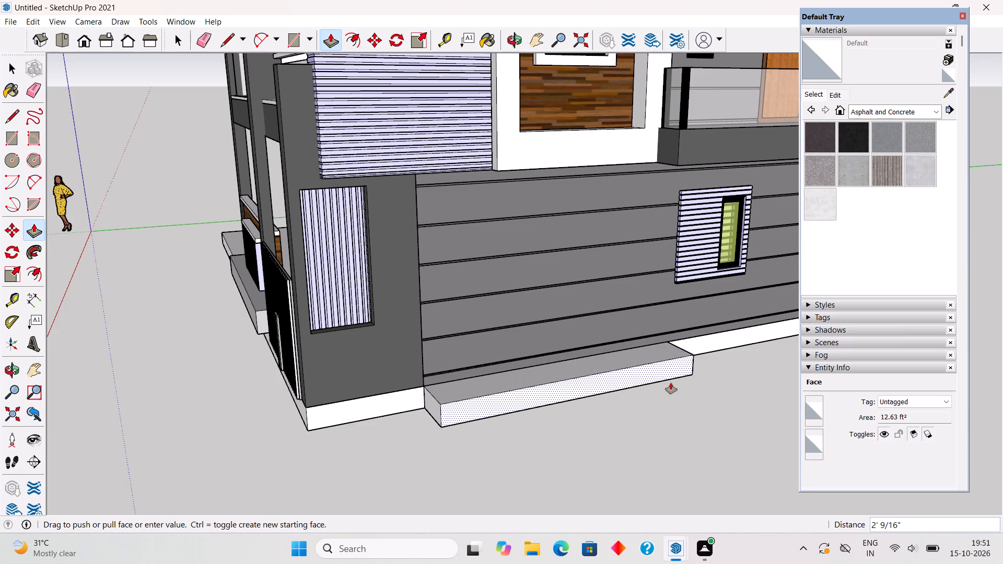
{"action": "left_click", "coordinate": [671, 383]}
Offset the top face of the projecting side block inward by about 5 1/8".
{"action": "middle_click_drag", "start_coordinate": [613, 350], "coordinate": [611, 457]}
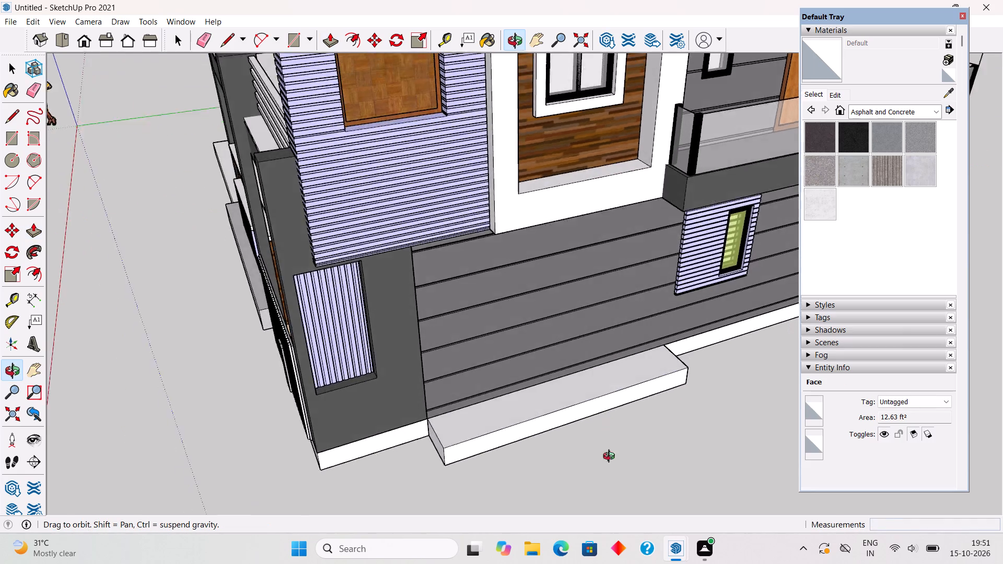
{"action": "middle_click_drag", "start_coordinate": [611, 457], "coordinate": [608, 497]}
{"action": "key", "text": "f"}
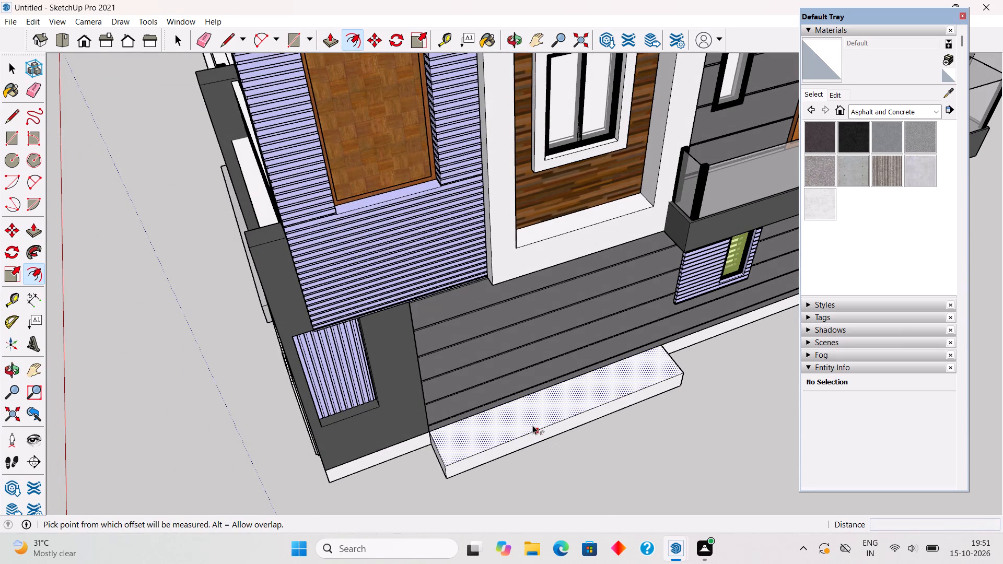
{"action": "left_click", "coordinate": [533, 428]}
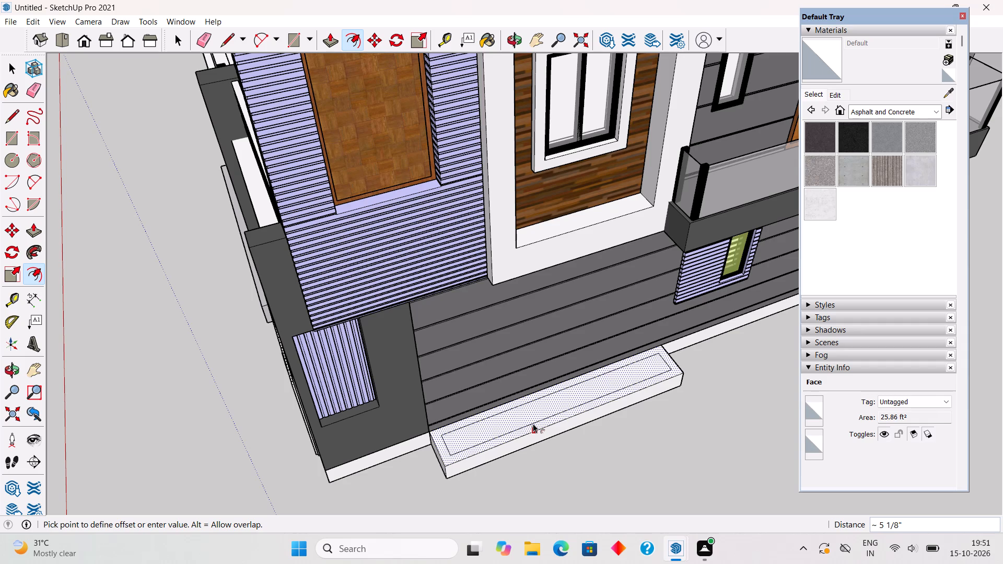
{"action": "left_click", "coordinate": [533, 424]}
{"action": "key", "text": "space"}
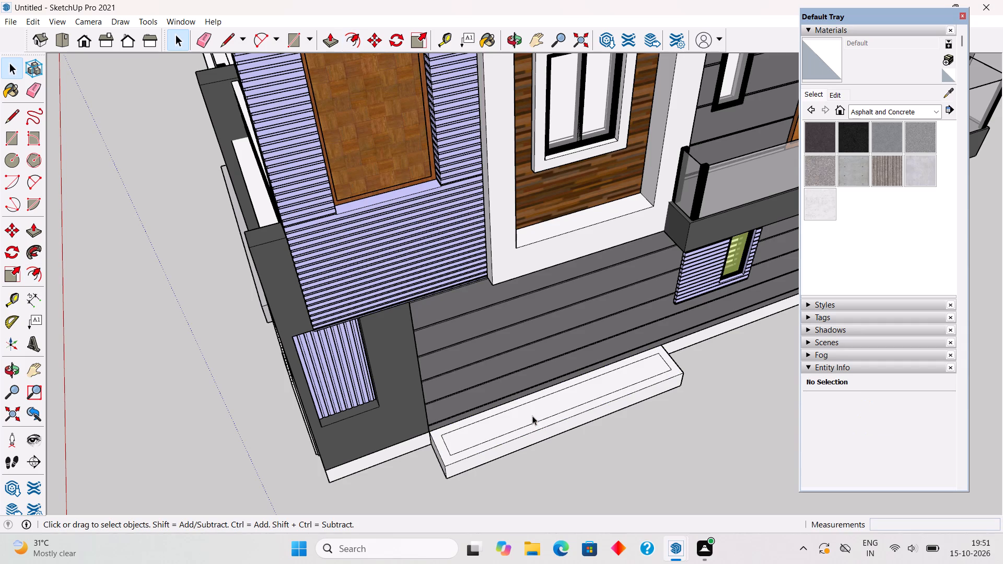
Push the inner top face of the side block down slightly to form a shallow planter recess.
{"action": "left_click", "coordinate": [532, 416]}
{"action": "key", "text": "p"}
{"action": "left_click", "coordinate": [532, 416]}
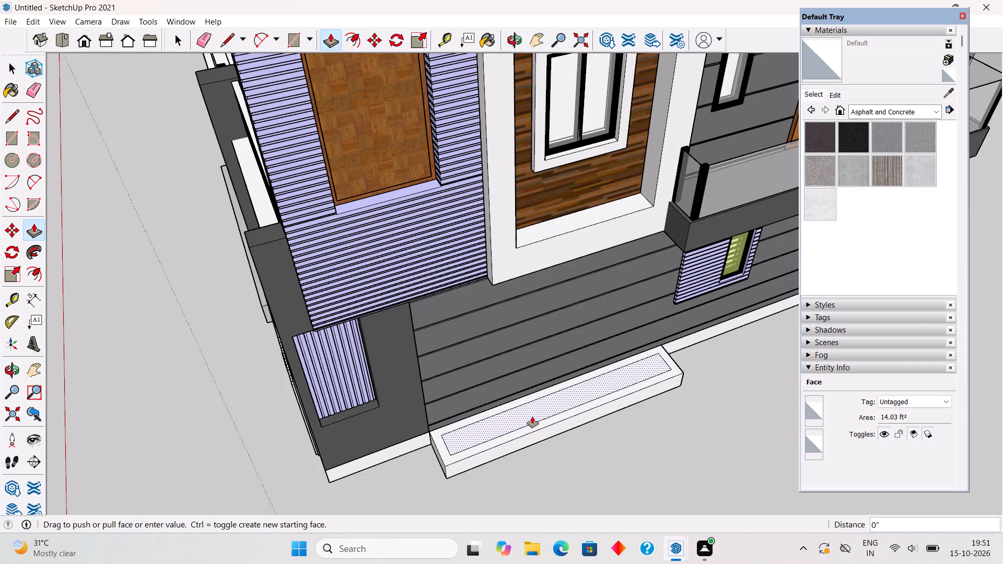
{"action": "left_click", "coordinate": [531, 419]}
{"action": "key", "text": "space"}
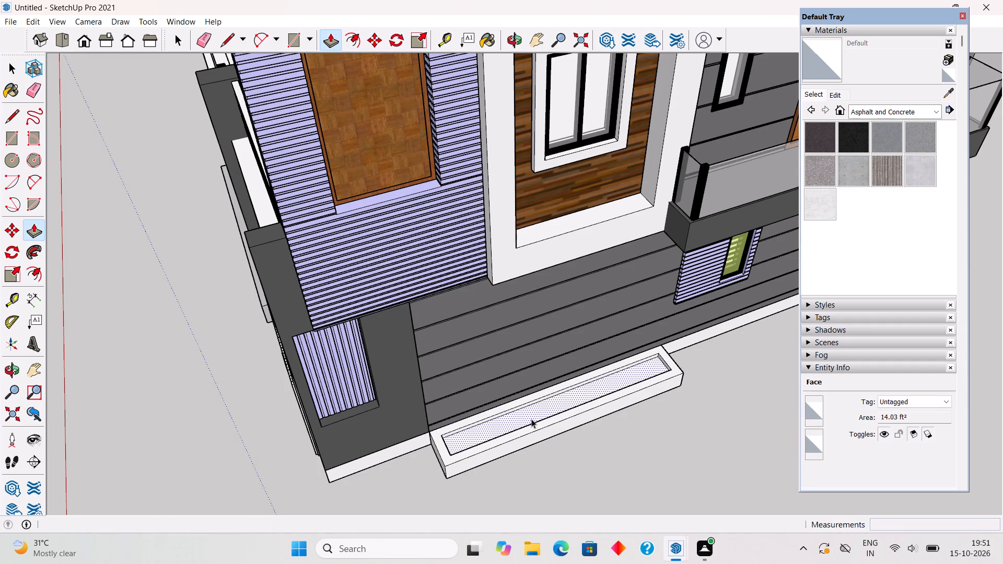
{"action": "left_click", "coordinate": [558, 452]}
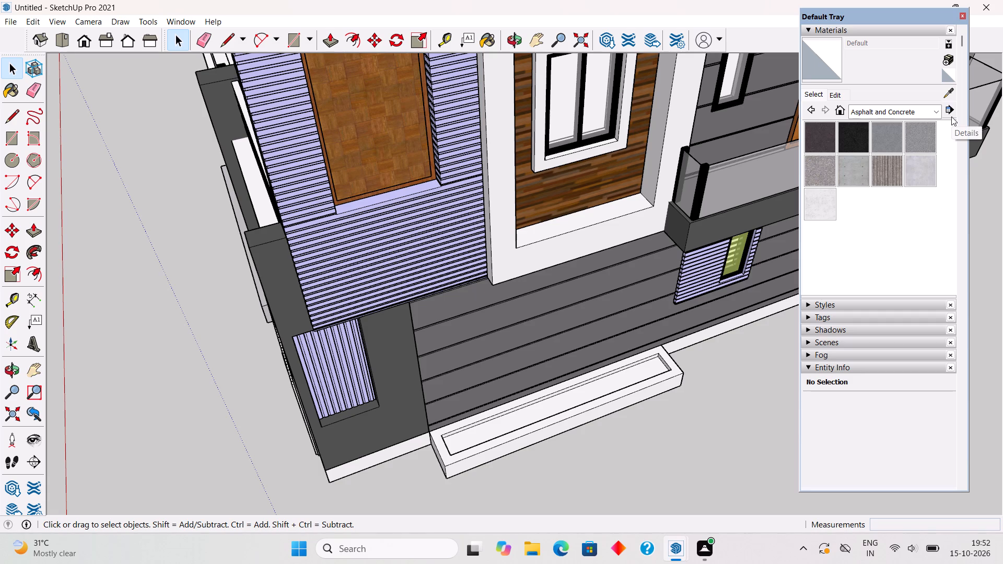
Paint the side planter's rim, front face and end face with Polished Concrete New.
{"action": "left_click", "coordinate": [919, 180]}
{"action": "scroll", "coordinate": [642, 379], "scroll_direction": "up", "scroll_amount": 2}
{"action": "left_click", "coordinate": [642, 386]}
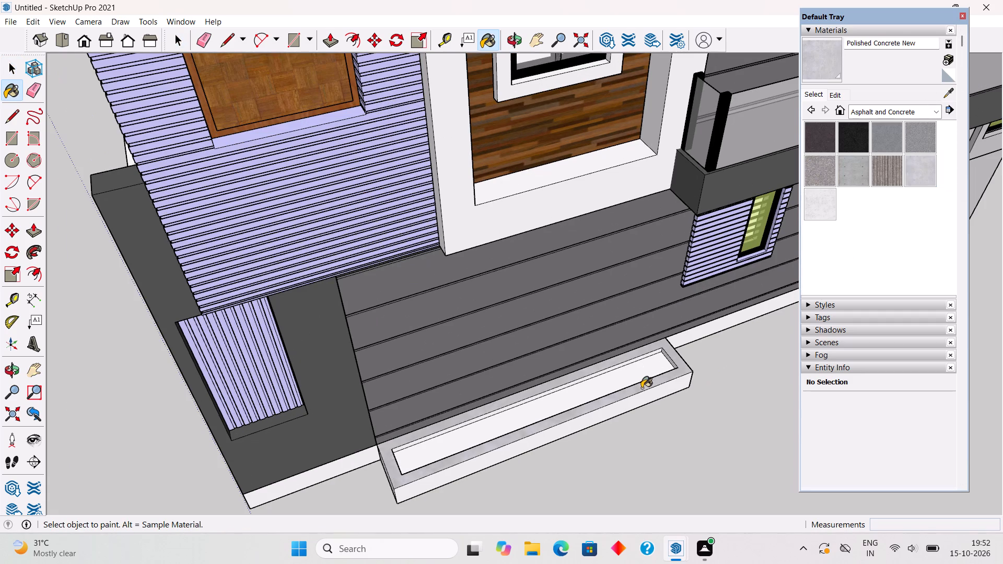
{"action": "left_click", "coordinate": [642, 399]}
{"action": "middle_click_drag", "start_coordinate": [641, 390], "coordinate": [728, 261]}
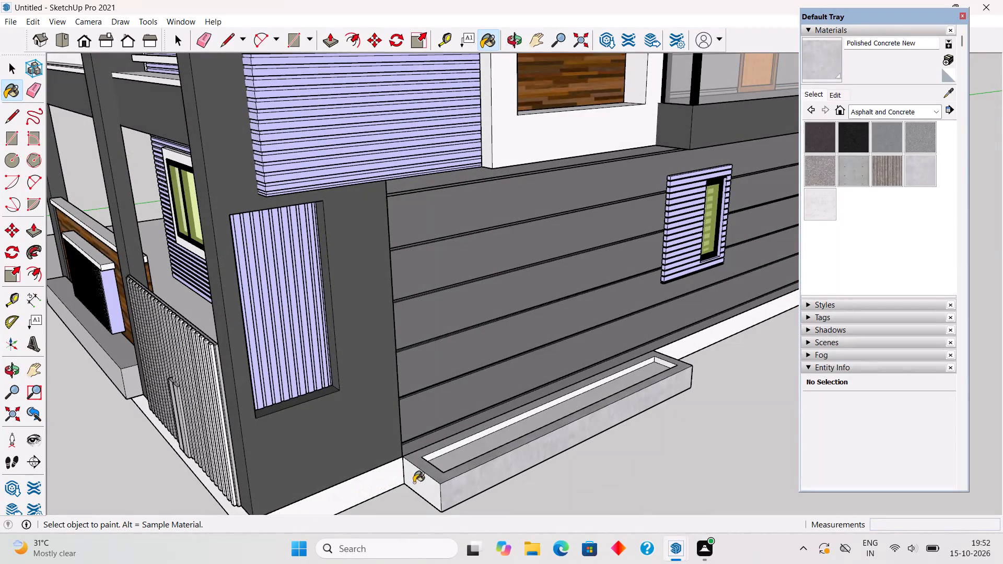
{"action": "left_click", "coordinate": [416, 483]}
Paint the house's base plinth with the same Polished Concrete New material.
{"action": "scroll", "coordinate": [412, 450], "scroll_direction": "down", "scroll_amount": 5}
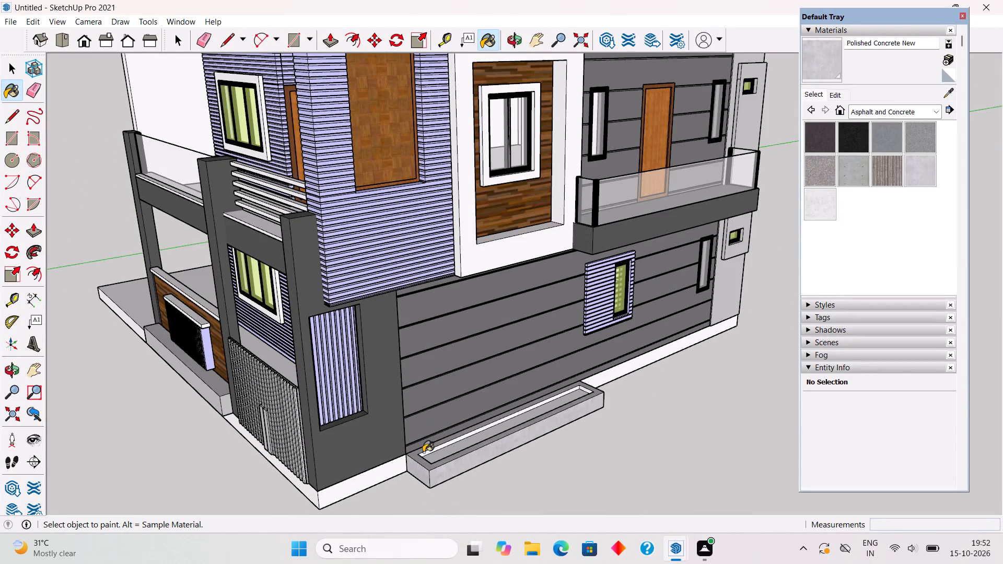
{"action": "left_click", "coordinate": [379, 479]}
Examine the front facade, the gate and the base ledge above the plinth from several angles.
{"action": "middle_click_drag", "start_coordinate": [322, 476], "coordinate": [468, 419]}
{"action": "scroll", "coordinate": [468, 419], "scroll_direction": "down", "scroll_amount": 4}
{"action": "middle_click_drag", "start_coordinate": [346, 474], "coordinate": [375, 474]}
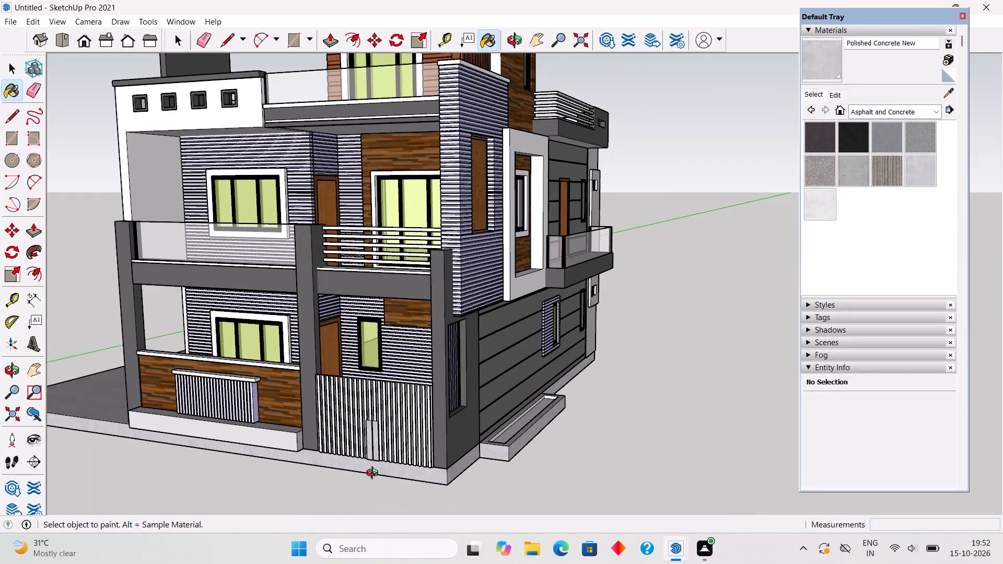
{"action": "middle_click_drag", "start_coordinate": [375, 474], "coordinate": [413, 480]}
{"action": "key", "text": "space"}
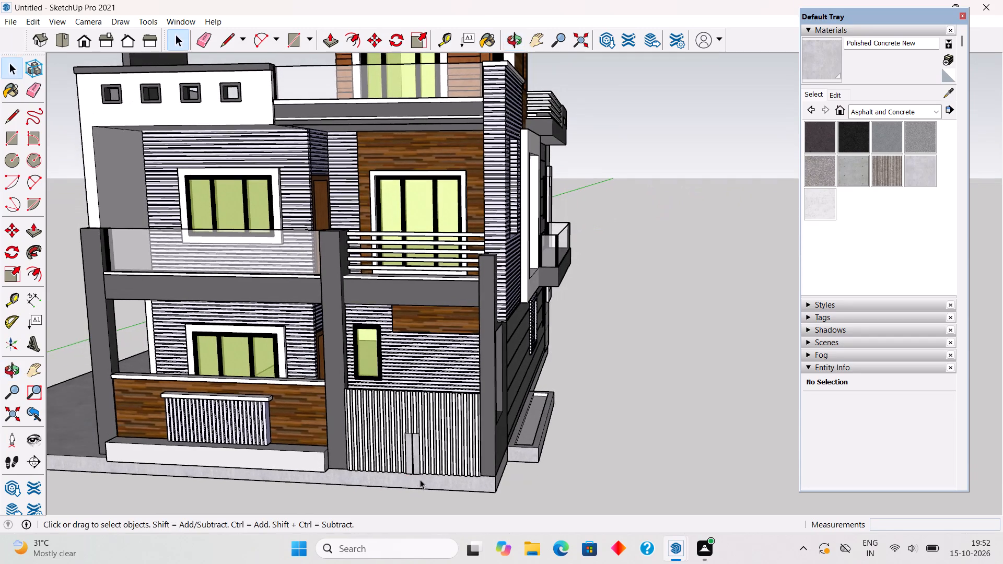
{"action": "scroll", "coordinate": [406, 318], "scroll_direction": "down", "scroll_amount": 6}
{"action": "middle_click_drag", "start_coordinate": [352, 413], "coordinate": [432, 414]}
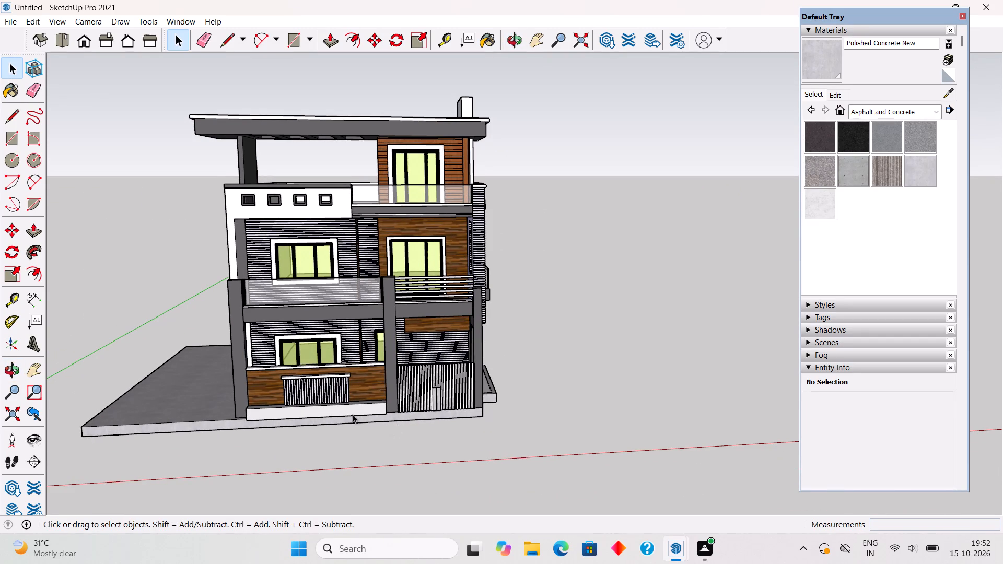
{"action": "middle_click_drag", "start_coordinate": [346, 417], "coordinate": [382, 443]}
{"action": "scroll", "coordinate": [297, 439], "scroll_direction": "up", "scroll_amount": 4}
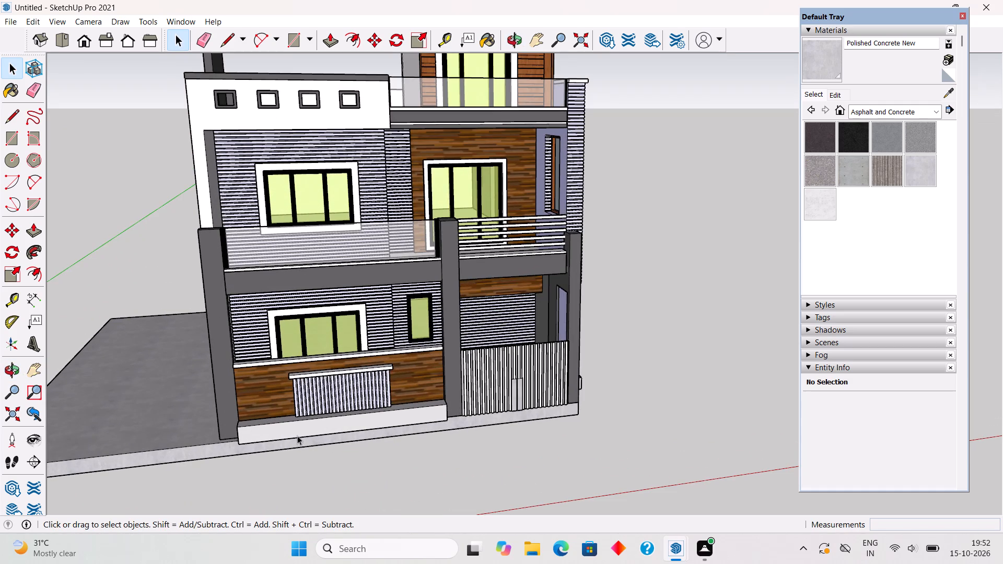
{"action": "middle_click_drag", "start_coordinate": [402, 423], "coordinate": [383, 403]}
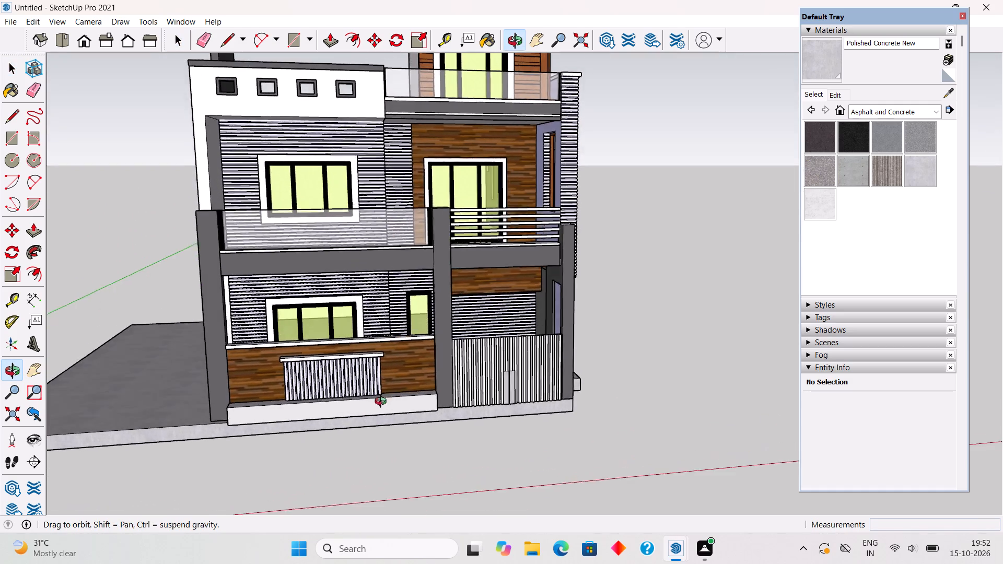
{"action": "middle_click_drag", "start_coordinate": [383, 403], "coordinate": [363, 446]}
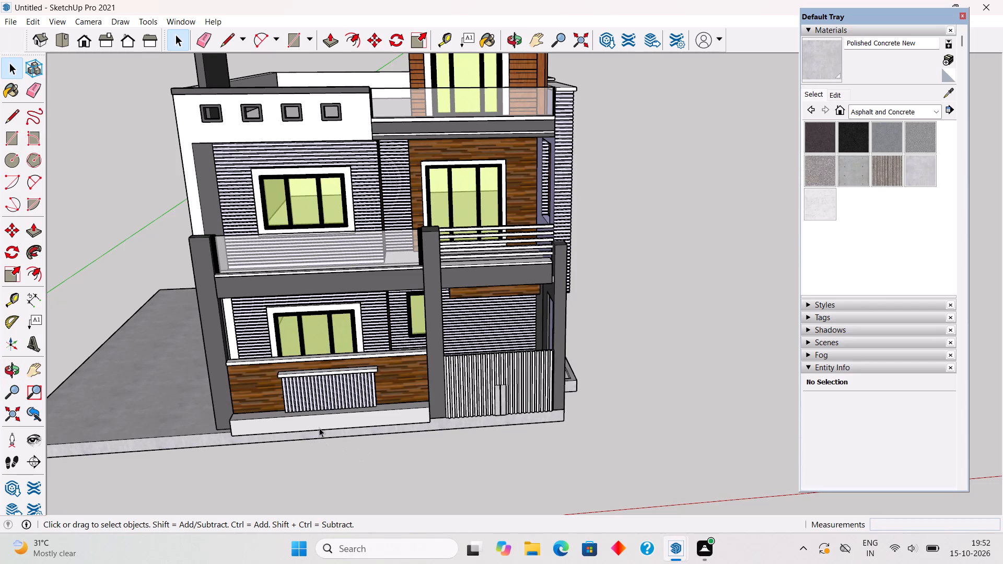
{"action": "middle_click_drag", "start_coordinate": [328, 412], "coordinate": [524, 332]}
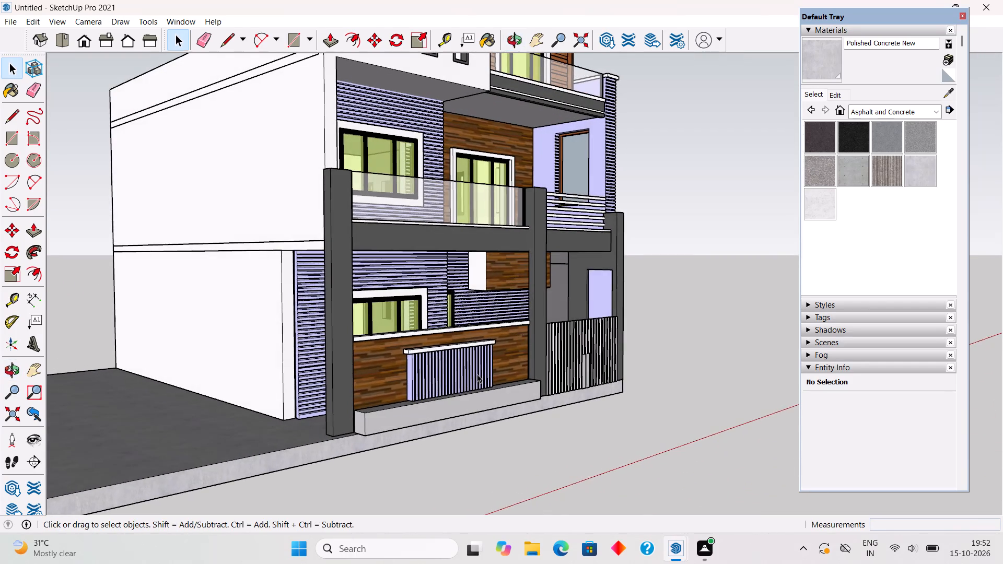
Open the front ledge group below the slatted panel and push its underside up by about 4 3/8".
{"action": "scroll", "coordinate": [409, 422], "scroll_direction": "up", "scroll_amount": 3}
{"action": "left_click", "coordinate": [434, 358]}
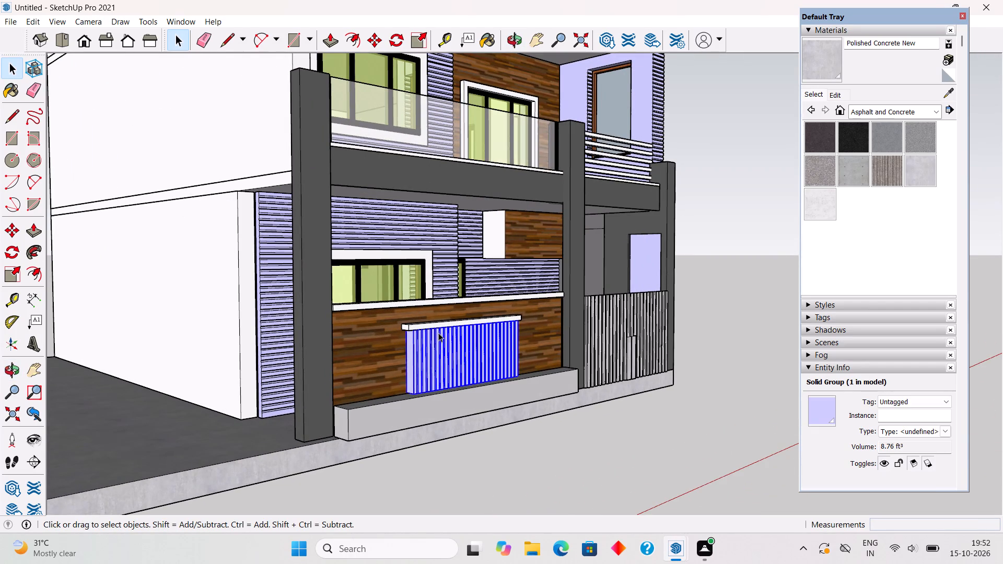
{"action": "middle_click", "coordinate": [423, 418]}
{"action": "left_click", "coordinate": [423, 417]}
{"action": "middle_click_drag", "start_coordinate": [429, 441], "coordinate": [429, 348]}
{"action": "scroll", "coordinate": [433, 324], "scroll_direction": "up", "scroll_amount": 5}
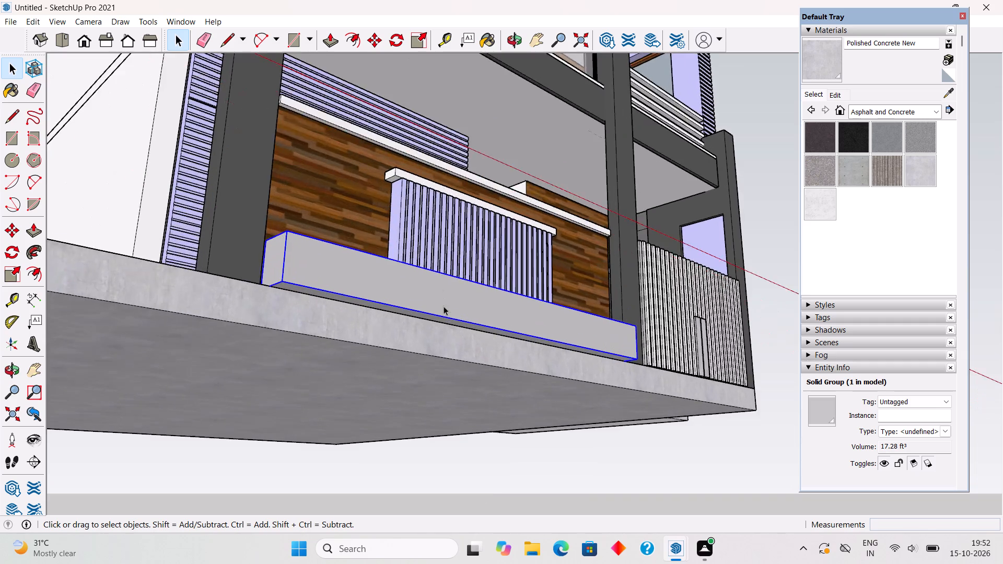
{"action": "scroll", "coordinate": [444, 306], "scroll_direction": "up", "scroll_amount": 7}
{"action": "triple_click", "coordinate": [442, 303]}
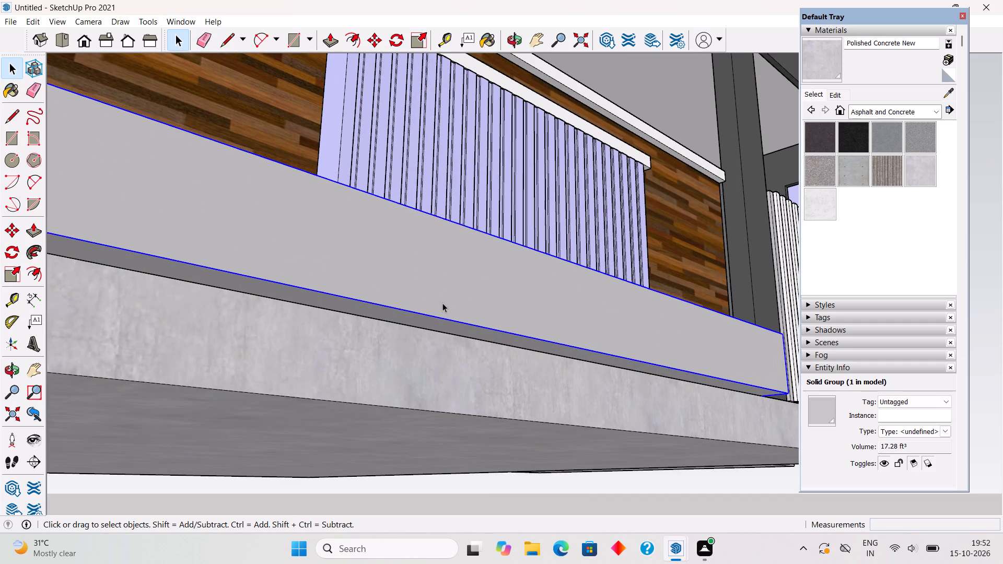
{"action": "key", "text": "p"}
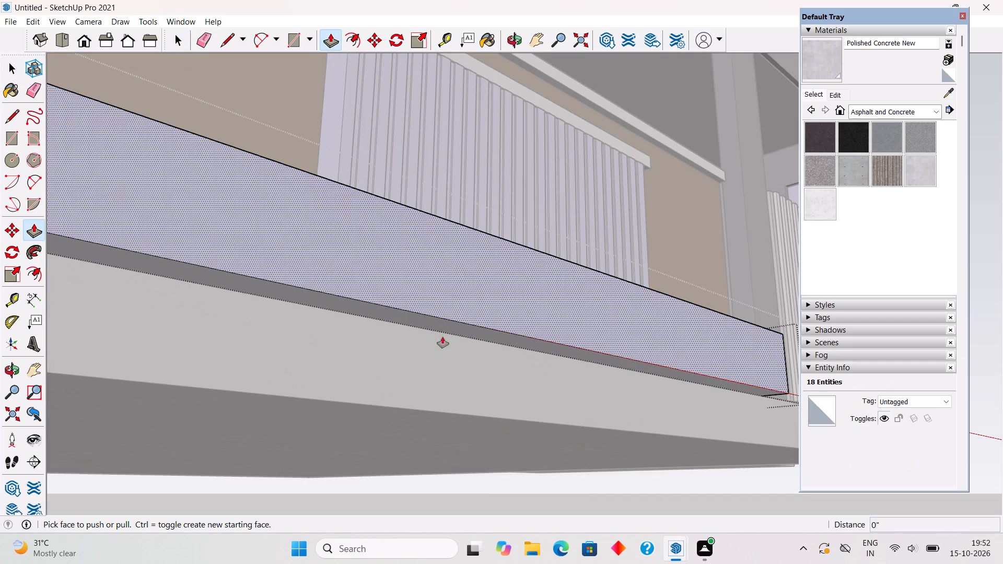
{"action": "left_click", "coordinate": [446, 325]}
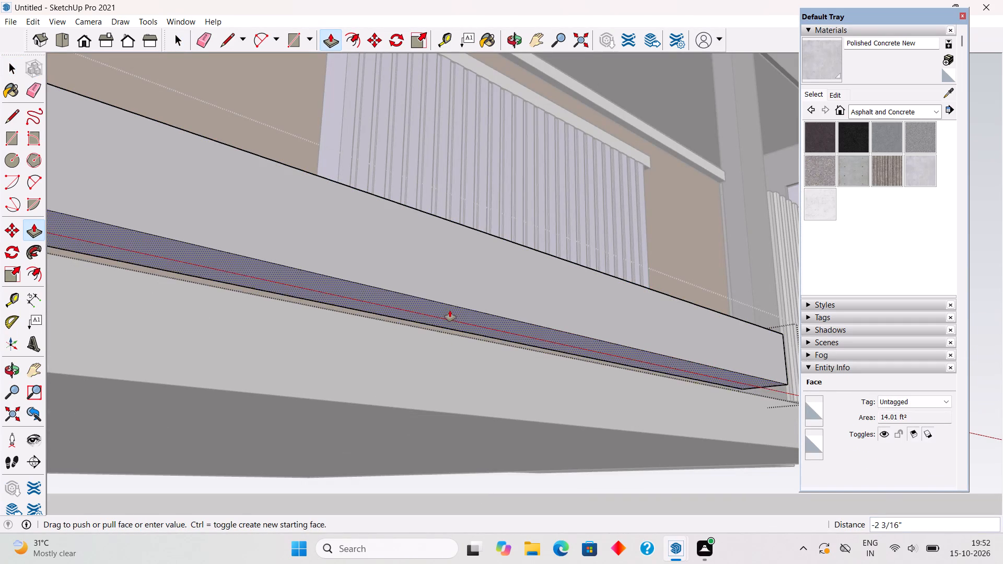
{"action": "left_click", "coordinate": [450, 297]}
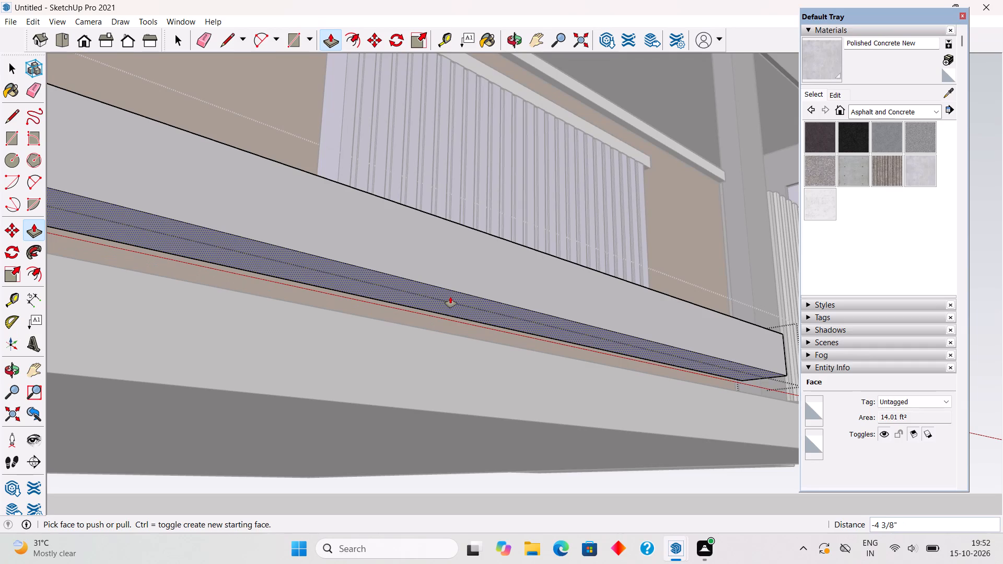
{"action": "key", "text": "space"}
{"action": "scroll", "coordinate": [450, 297], "scroll_direction": "down", "scroll_amount": 10}
{"action": "left_click", "coordinate": [511, 405]}
Open the base plinth group and pull its front face outward by about 1' 6".
{"action": "middle_click_drag", "start_coordinate": [517, 354], "coordinate": [492, 429]}
{"action": "scroll", "coordinate": [493, 427], "scroll_direction": "down", "scroll_amount": 1}
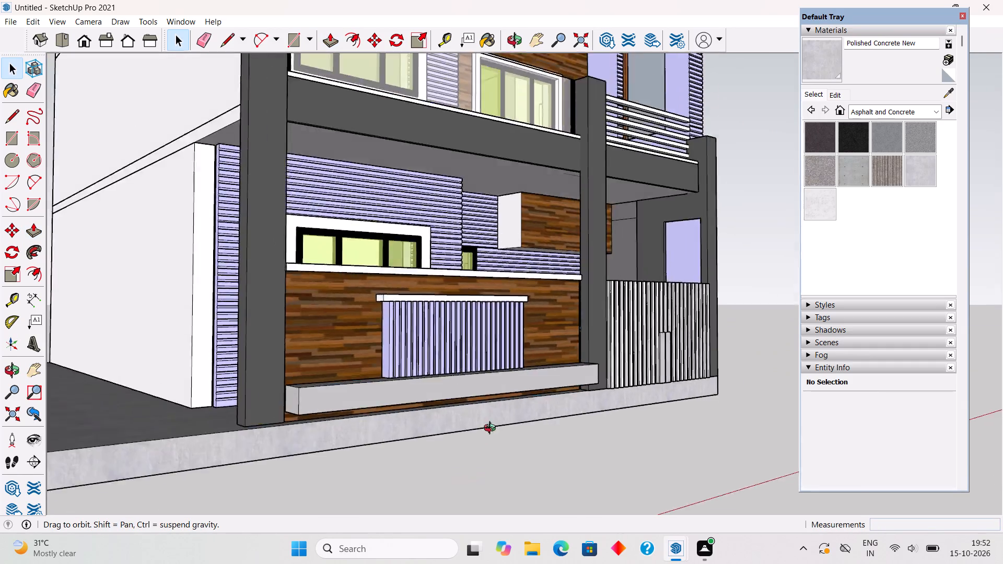
{"action": "middle_click_drag", "start_coordinate": [492, 429], "coordinate": [444, 441]}
{"action": "triple_click", "coordinate": [446, 429]}
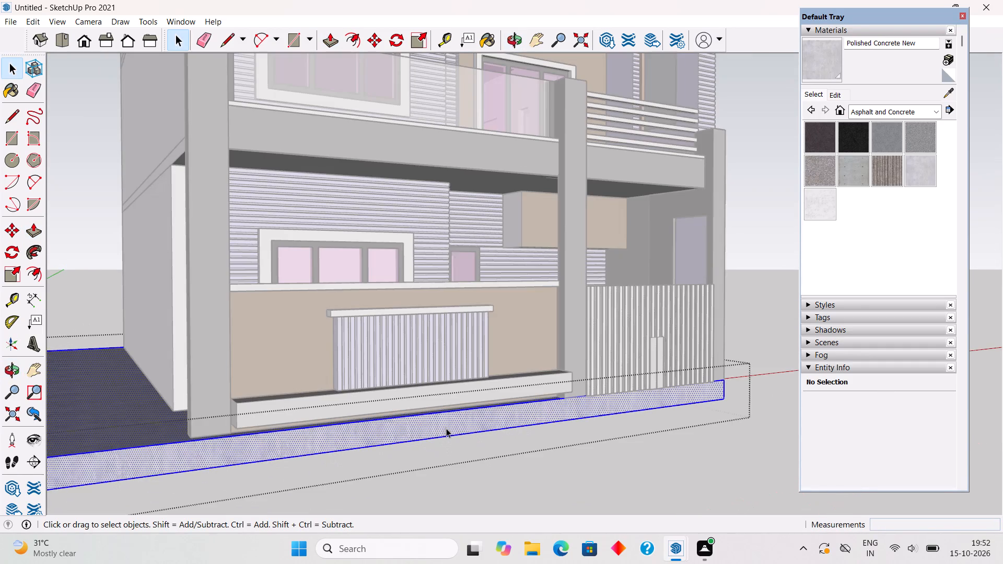
{"action": "key", "text": "p"}
{"action": "left_click", "coordinate": [446, 428]}
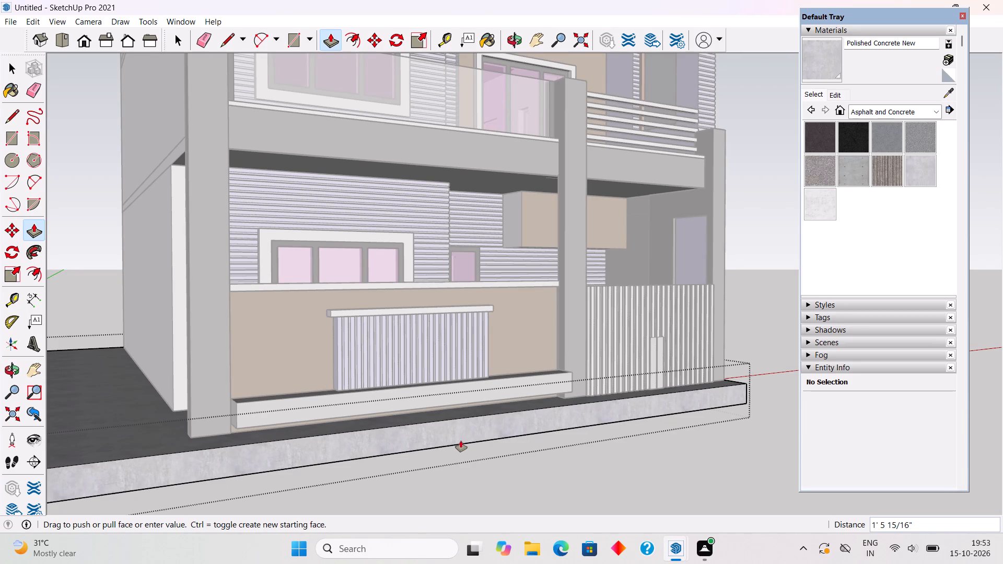
{"action": "key", "text": "space"}
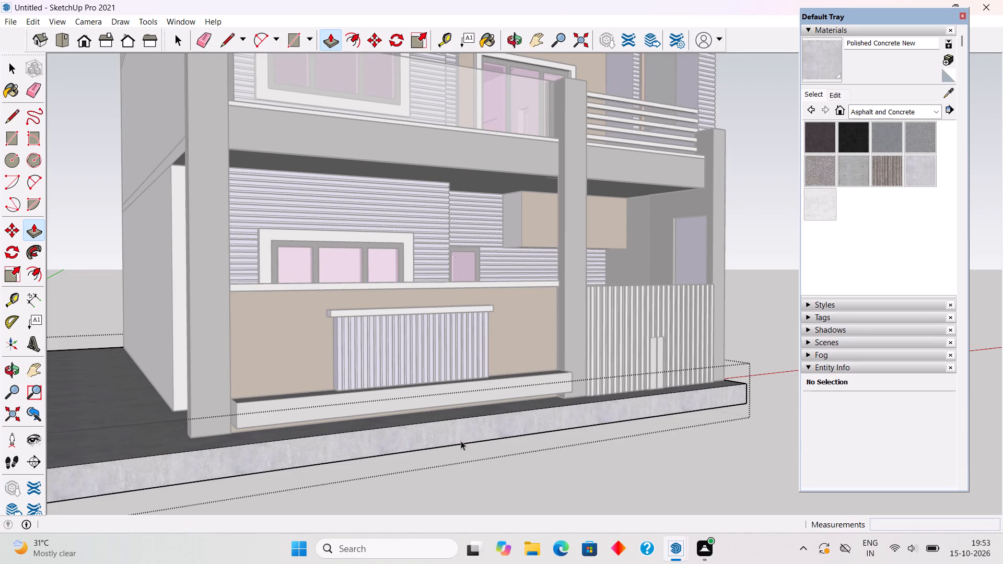
Close the base plinth group and unhide all hidden geometry in the model.
{"action": "left_click", "coordinate": [492, 467]}
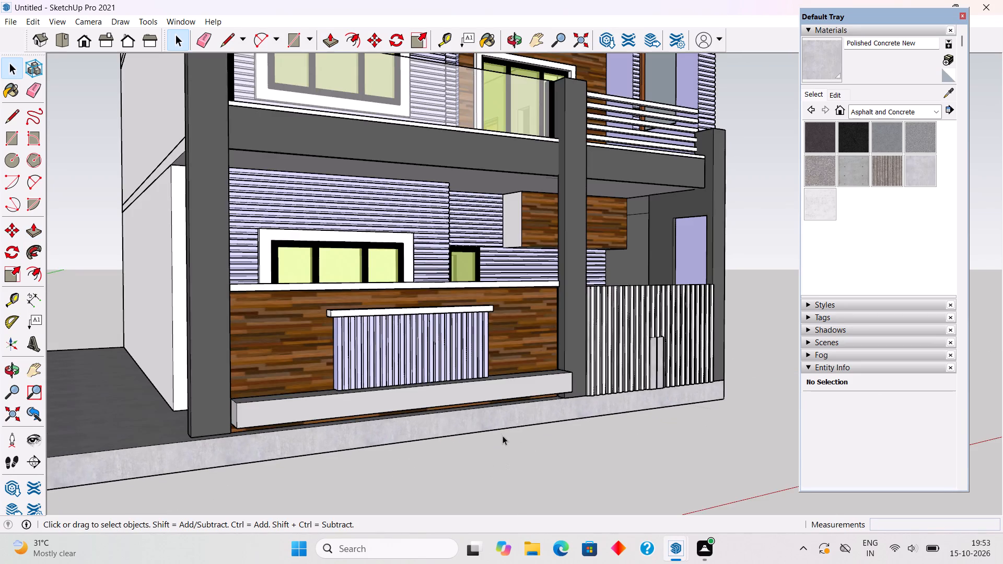
{"action": "scroll", "coordinate": [502, 435], "scroll_direction": "down", "scroll_amount": 3}
{"action": "middle_click_drag", "start_coordinate": [435, 444], "coordinate": [301, 468]}
{"action": "scroll", "coordinate": [301, 468], "scroll_direction": "down", "scroll_amount": 3}
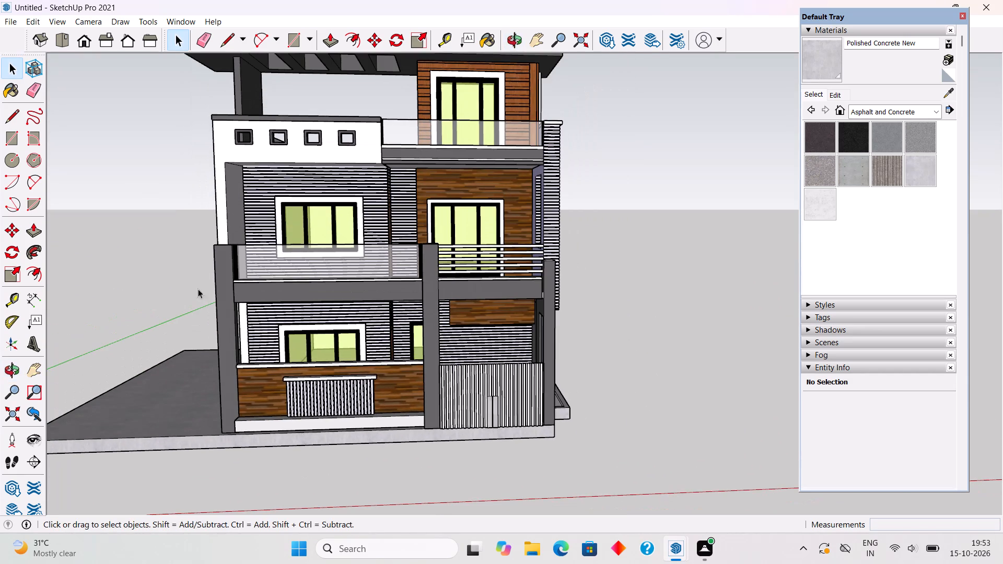
{"action": "left_click", "coordinate": [31, 21]}
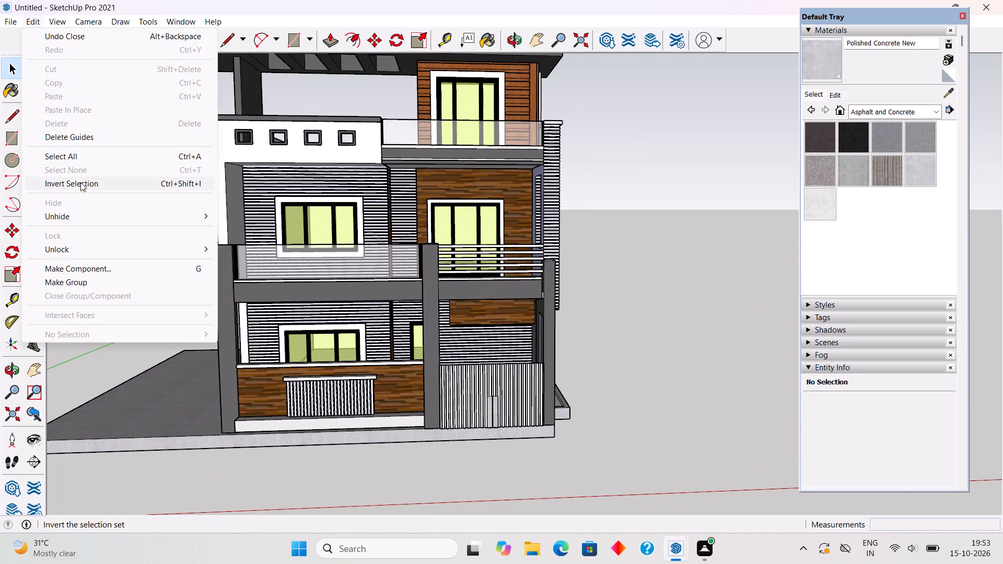
{"action": "left_click", "coordinate": [94, 216]}
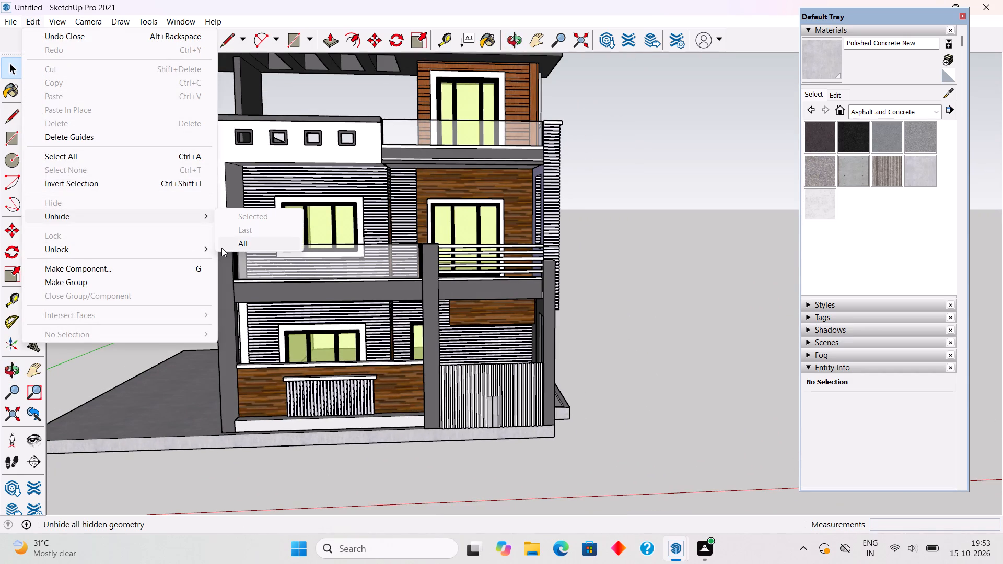
{"action": "left_click", "coordinate": [222, 248]}
Open the ground slab group below the plinth and pull its front edge face outward by 1'.
{"action": "scroll", "coordinate": [361, 263], "scroll_direction": "down", "scroll_amount": 4}
{"action": "middle_click_drag", "start_coordinate": [365, 279], "coordinate": [387, 383]}
{"action": "scroll", "coordinate": [390, 389], "scroll_direction": "up", "scroll_amount": 5}
{"action": "middle_click_drag", "start_coordinate": [527, 401], "coordinate": [399, 369]}
{"action": "scroll", "coordinate": [434, 408], "scroll_direction": "up", "scroll_amount": 5}
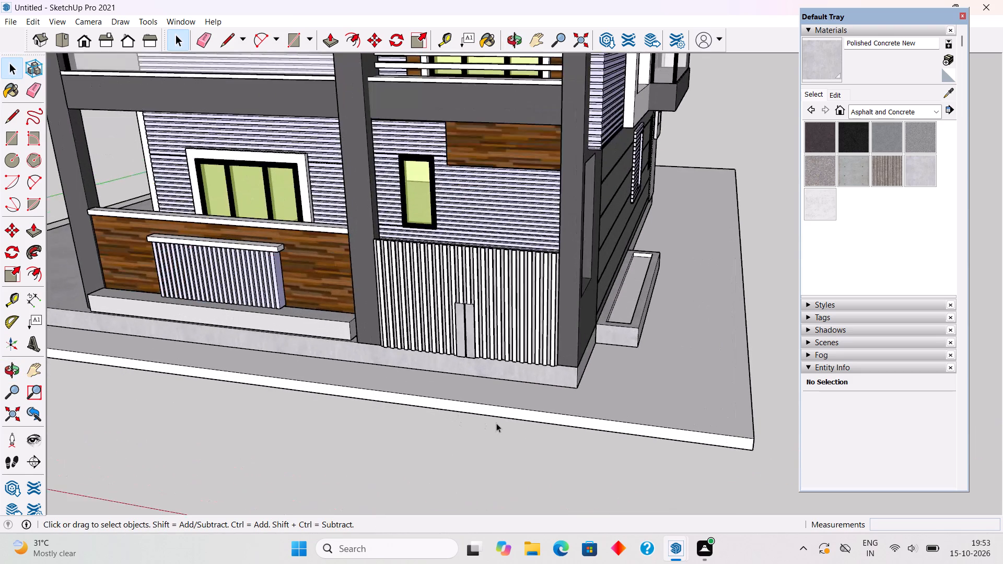
{"action": "triple_click", "coordinate": [498, 412]}
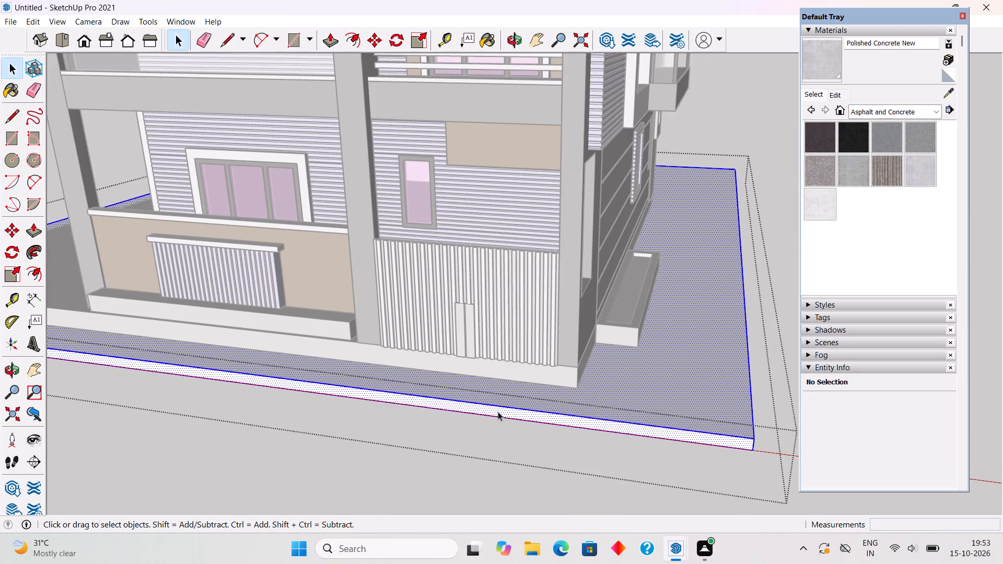
{"action": "key", "text": "p"}
{"action": "left_click", "coordinate": [498, 406]}
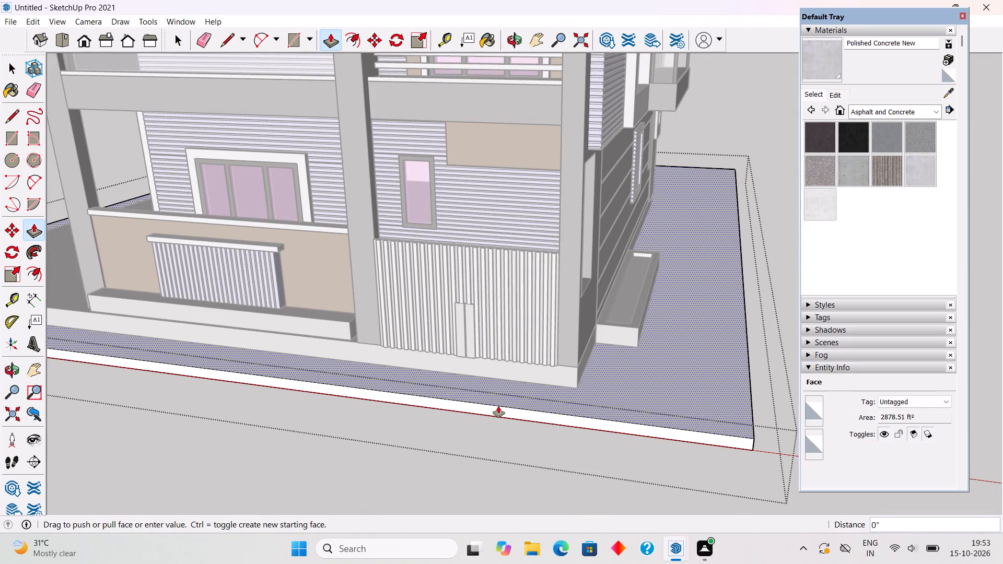
{"action": "key", "text": "space"}
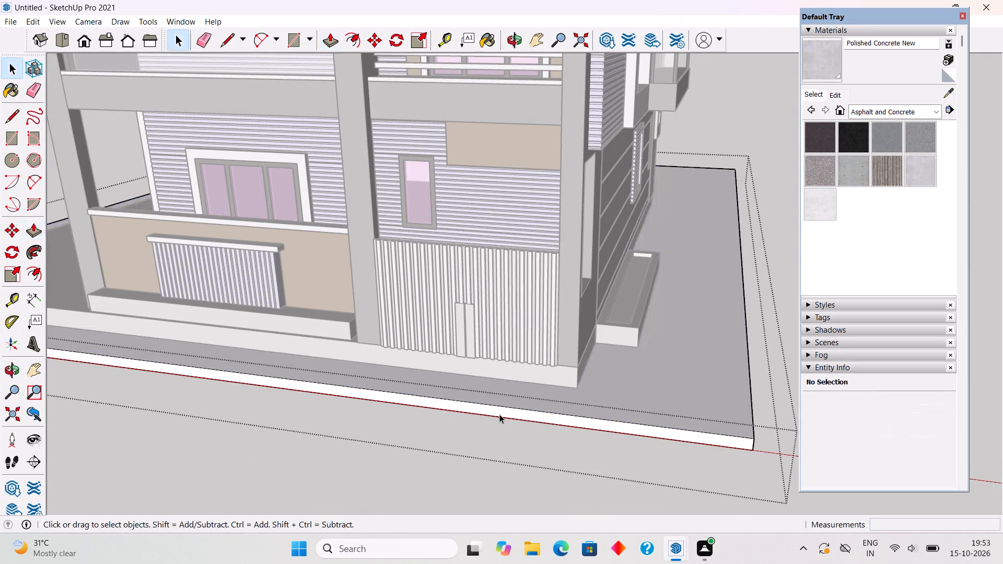
{"action": "left_click", "coordinate": [499, 414]}
{"action": "key", "text": "p"}
{"action": "left_click", "coordinate": [499, 414]}
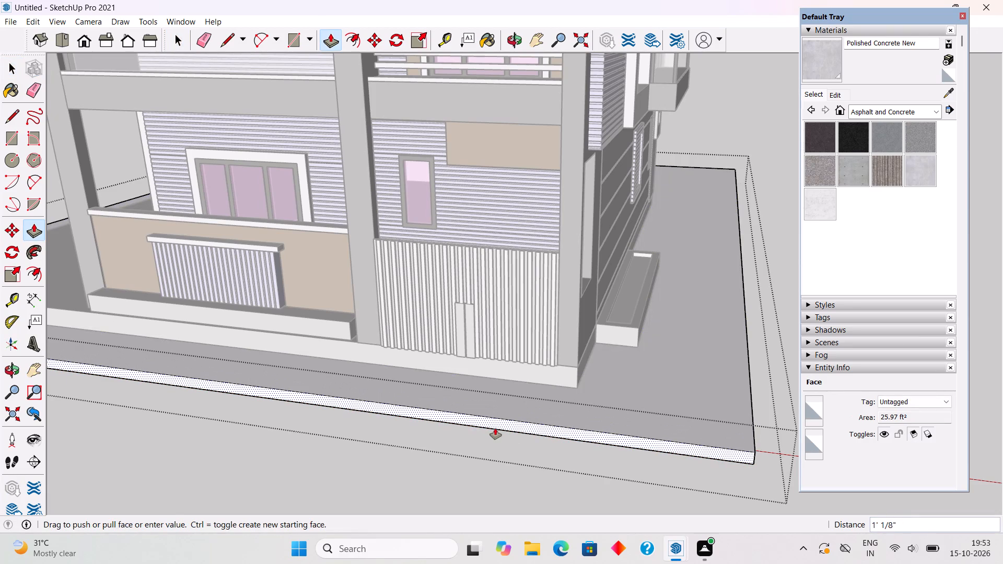
{"action": "type", "text": "1'"}
{"action": "key", "text": "Return"}
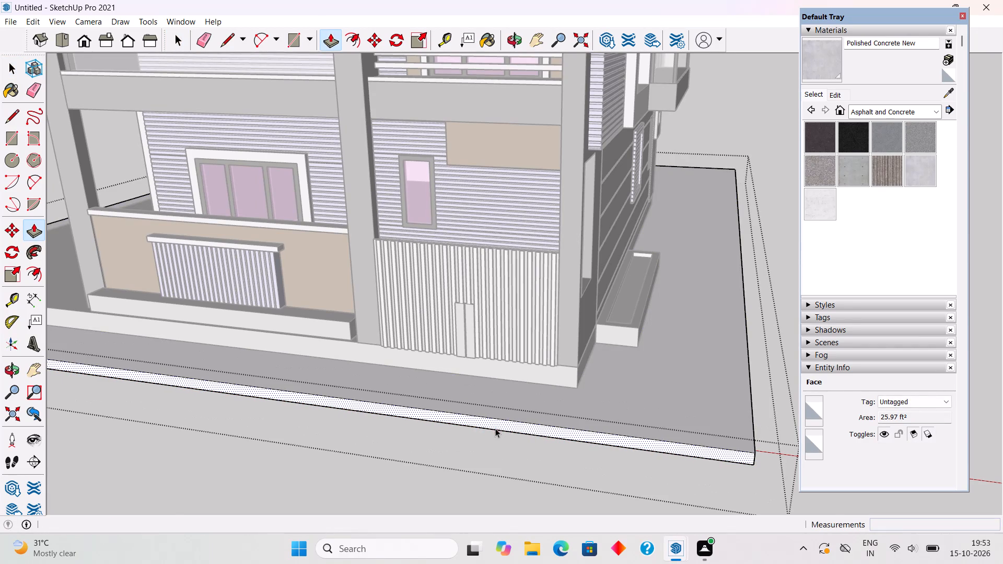
{"action": "key", "text": "space"}
{"action": "left_click", "coordinate": [498, 464]}
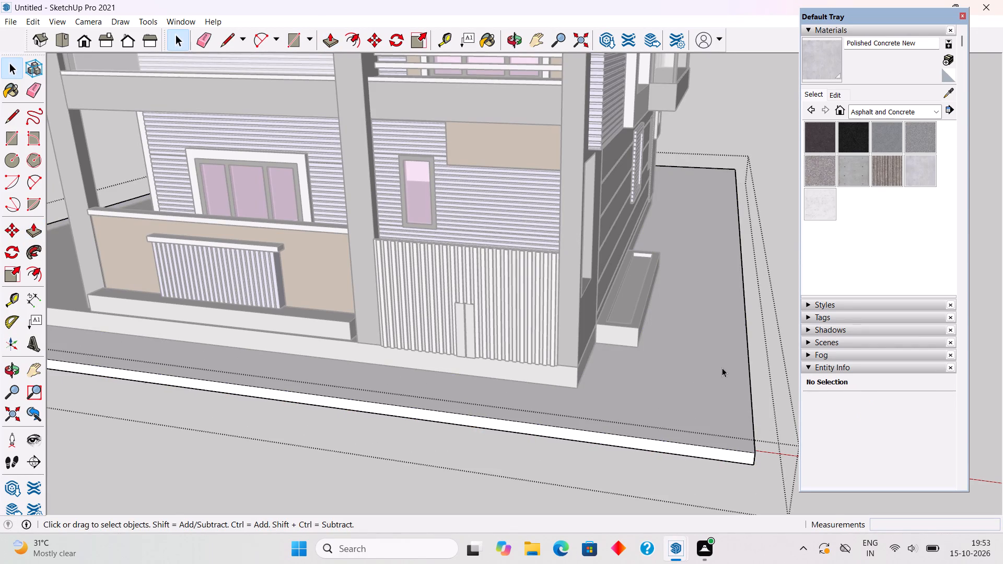
{"action": "double_click", "coordinate": [773, 324]}
Draw a triangular ramp profile at the plinth corner beside the gate, reaching about 3' 3" out to the slab's front edge.
{"action": "middle_click_drag", "start_coordinate": [554, 469], "coordinate": [394, 467]}
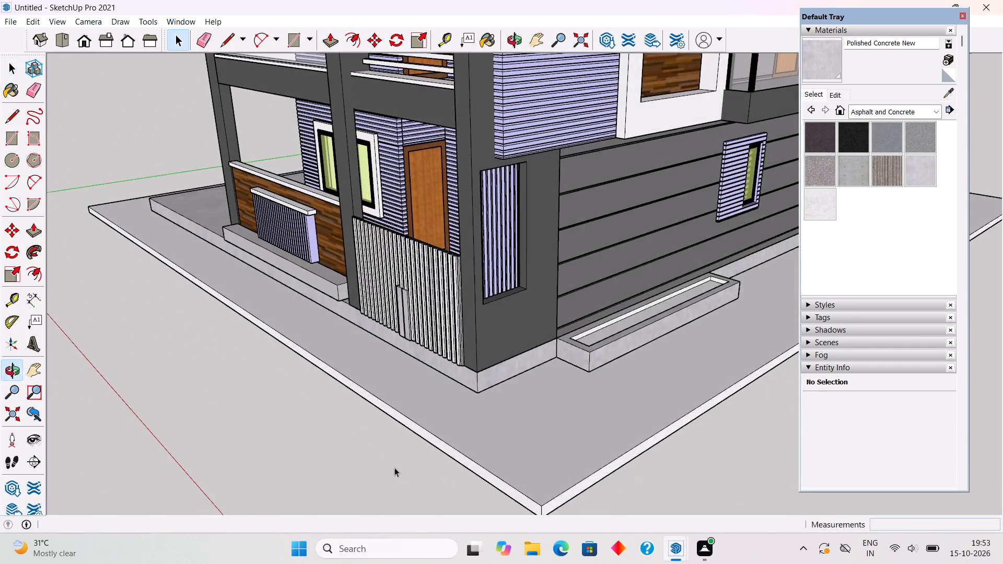
{"action": "middle_click_drag", "start_coordinate": [394, 467], "coordinate": [391, 479]}
{"action": "scroll", "coordinate": [434, 390], "scroll_direction": "up", "scroll_amount": 12}
{"action": "middle_click_drag", "start_coordinate": [442, 371], "coordinate": [456, 289]}
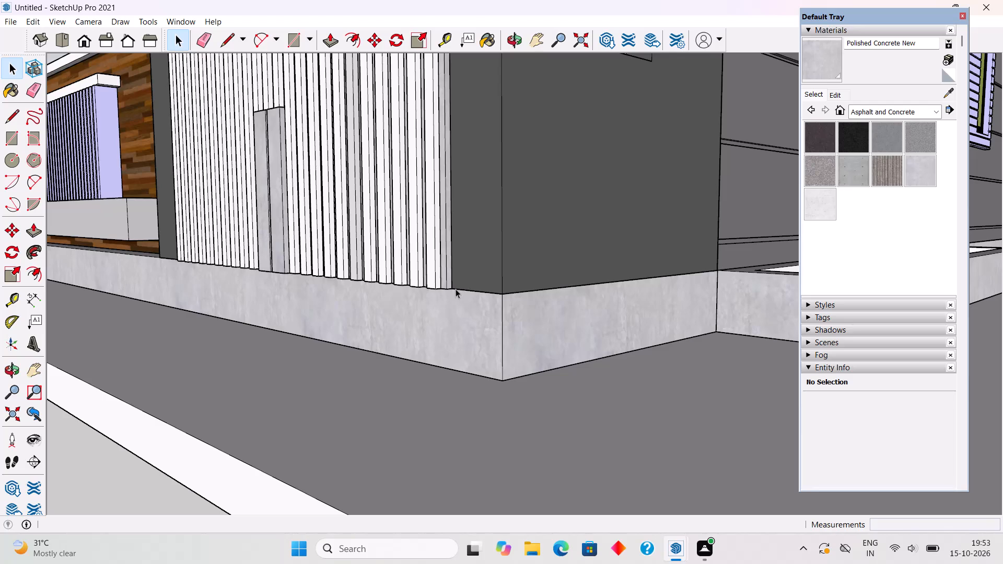
{"action": "key", "text": "l"}
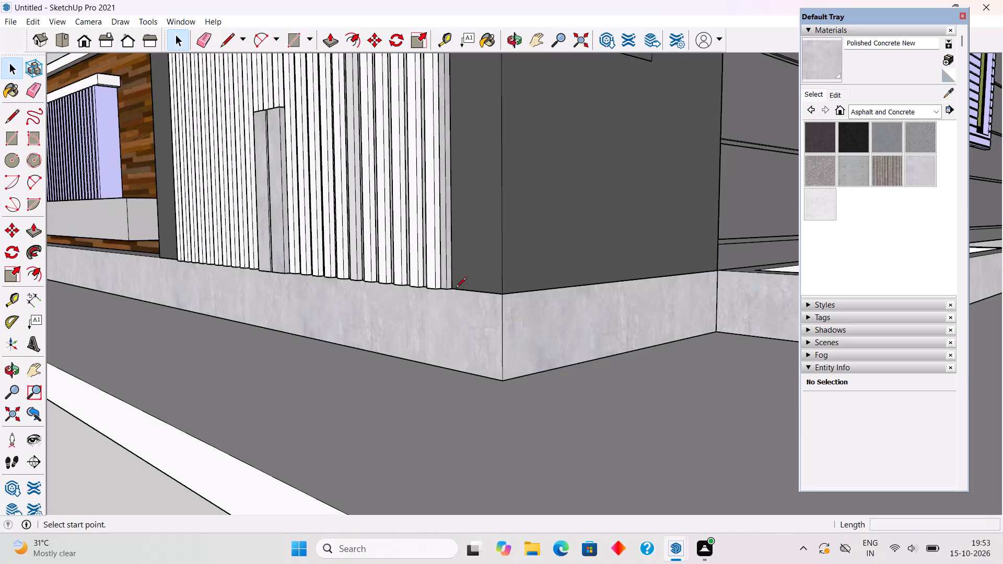
{"action": "left_click", "coordinate": [500, 297]}
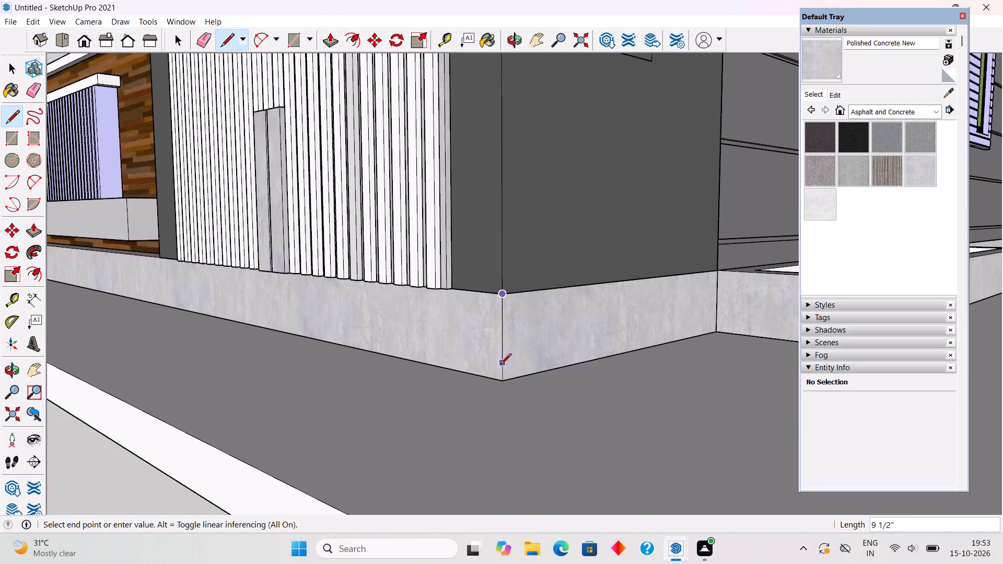
{"action": "left_click", "coordinate": [500, 381]}
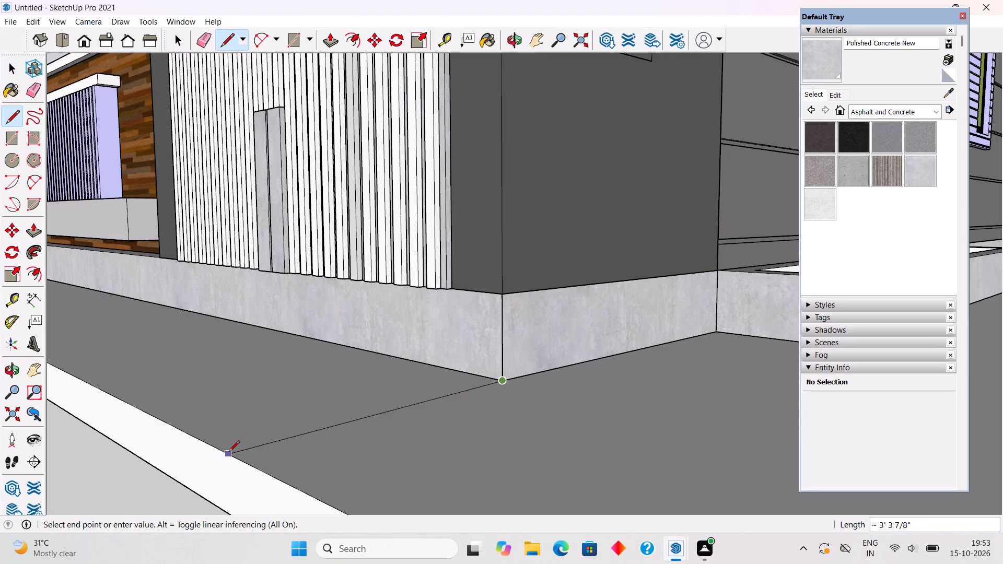
{"action": "left_click", "coordinate": [221, 435]}
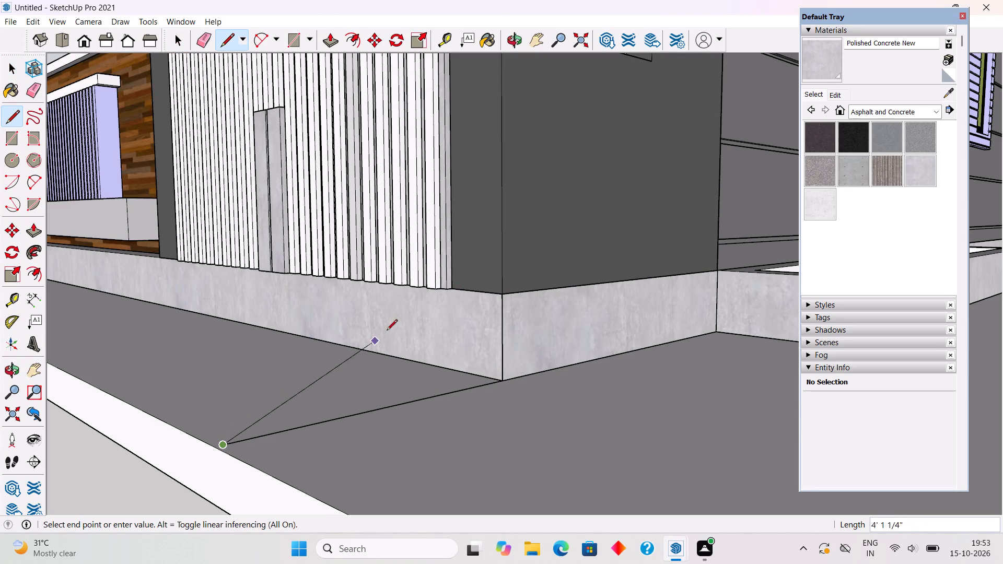
{"action": "left_click", "coordinate": [503, 299]}
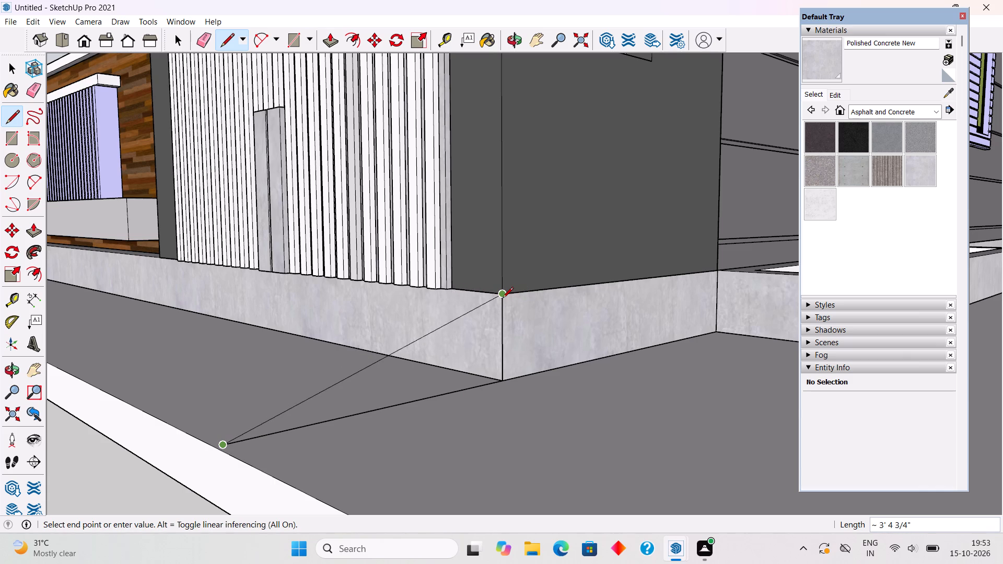
{"action": "key", "text": "space"}
Extrude the triangular profile about 10' across the gate's width to the middle pillar, forming an entrance ramp.
{"action": "scroll", "coordinate": [503, 299], "scroll_direction": "down", "scroll_amount": 5}
{"action": "middle_click_drag", "start_coordinate": [285, 336], "coordinate": [510, 356]}
{"action": "scroll", "coordinate": [510, 356], "scroll_direction": "down", "scroll_amount": 3}
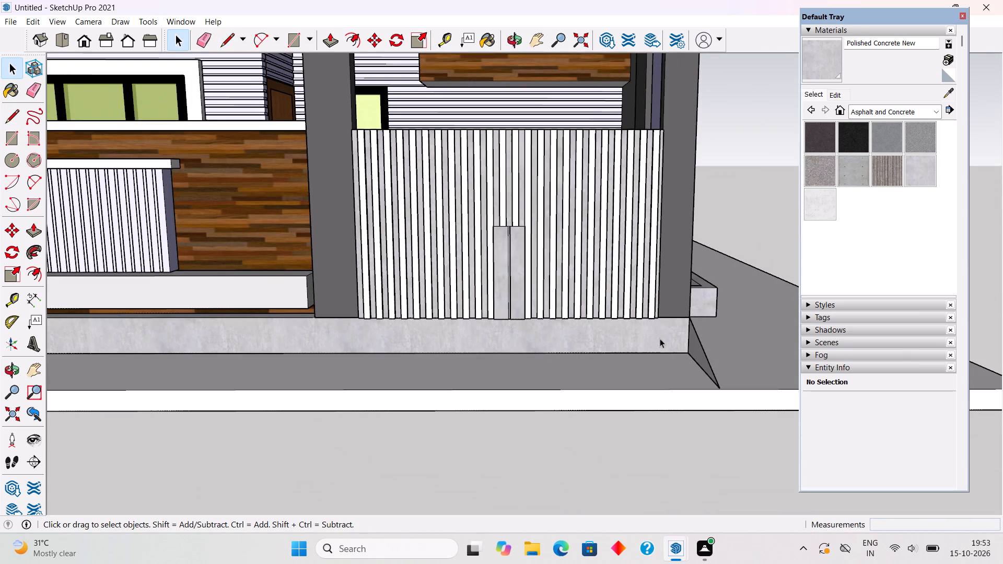
{"action": "key", "text": "p"}
{"action": "left_click", "coordinate": [696, 351]}
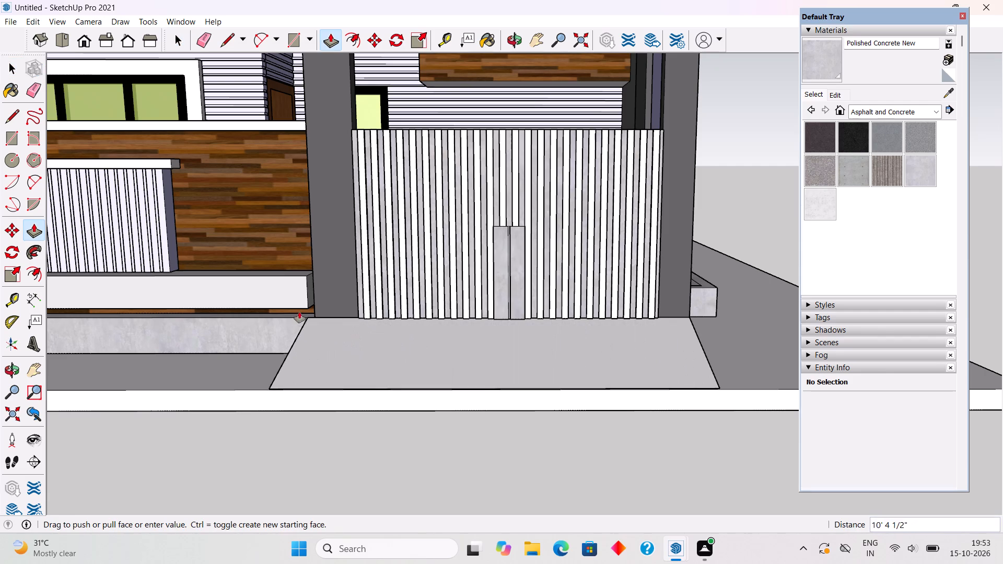
{"action": "left_click", "coordinate": [314, 305]}
{"action": "key", "text": "space"}
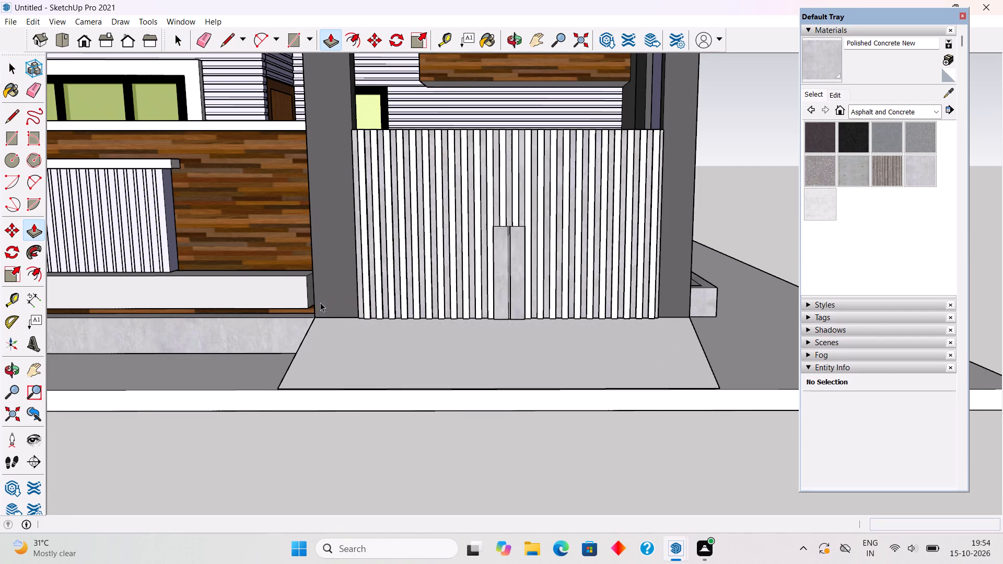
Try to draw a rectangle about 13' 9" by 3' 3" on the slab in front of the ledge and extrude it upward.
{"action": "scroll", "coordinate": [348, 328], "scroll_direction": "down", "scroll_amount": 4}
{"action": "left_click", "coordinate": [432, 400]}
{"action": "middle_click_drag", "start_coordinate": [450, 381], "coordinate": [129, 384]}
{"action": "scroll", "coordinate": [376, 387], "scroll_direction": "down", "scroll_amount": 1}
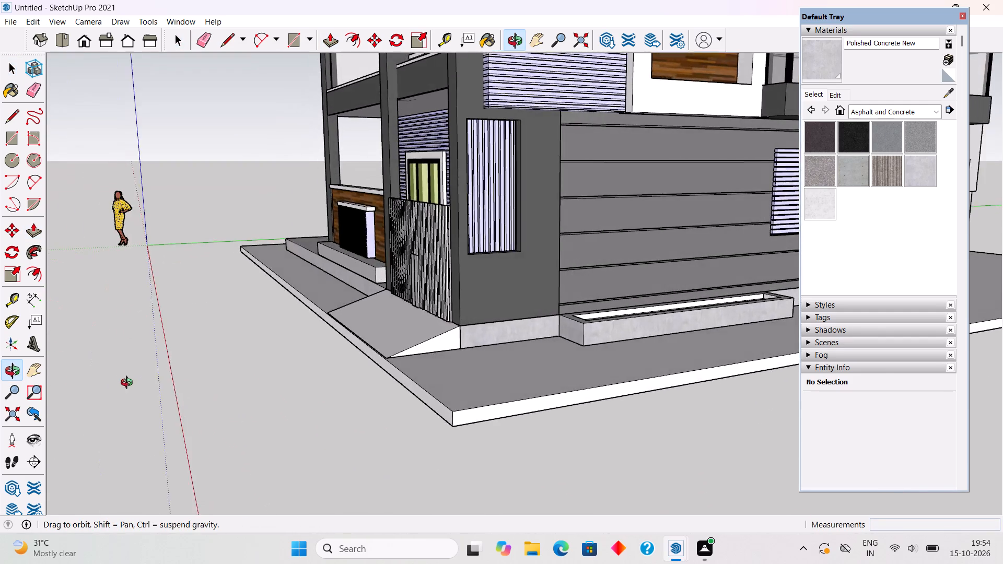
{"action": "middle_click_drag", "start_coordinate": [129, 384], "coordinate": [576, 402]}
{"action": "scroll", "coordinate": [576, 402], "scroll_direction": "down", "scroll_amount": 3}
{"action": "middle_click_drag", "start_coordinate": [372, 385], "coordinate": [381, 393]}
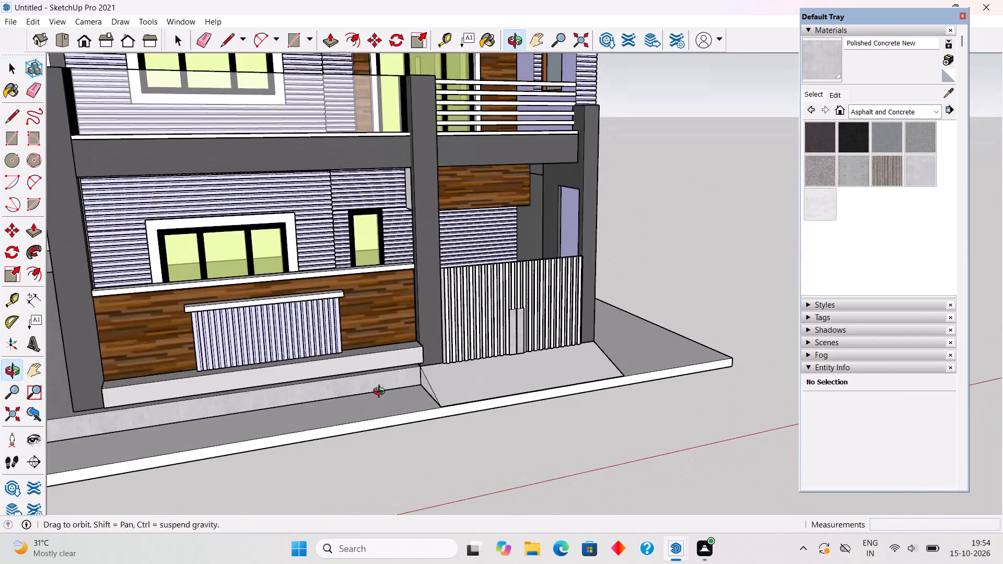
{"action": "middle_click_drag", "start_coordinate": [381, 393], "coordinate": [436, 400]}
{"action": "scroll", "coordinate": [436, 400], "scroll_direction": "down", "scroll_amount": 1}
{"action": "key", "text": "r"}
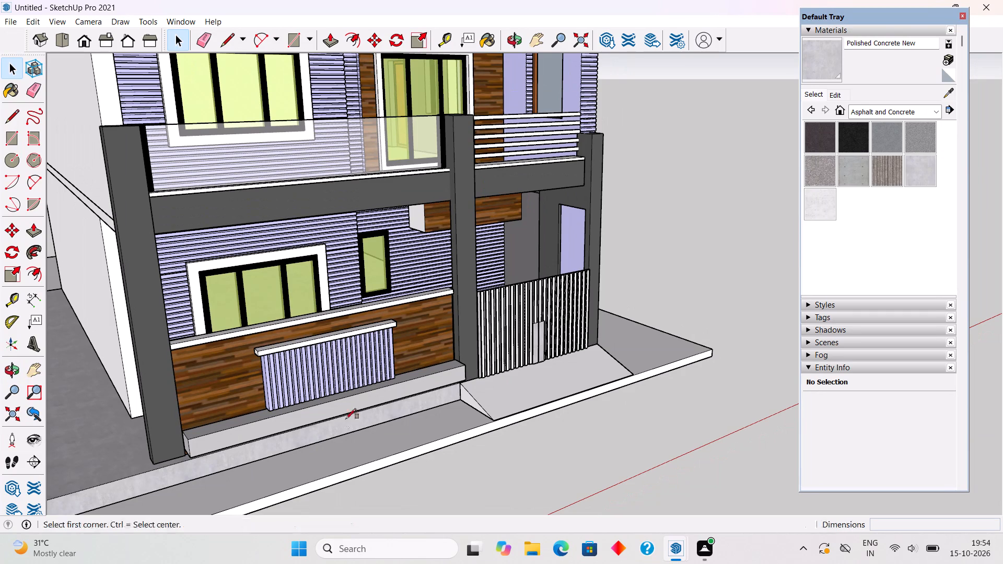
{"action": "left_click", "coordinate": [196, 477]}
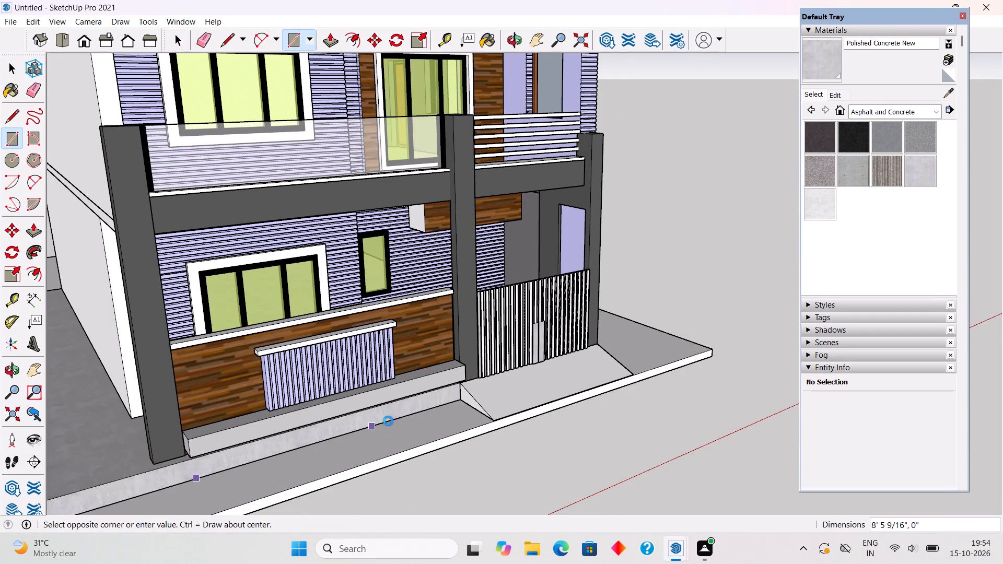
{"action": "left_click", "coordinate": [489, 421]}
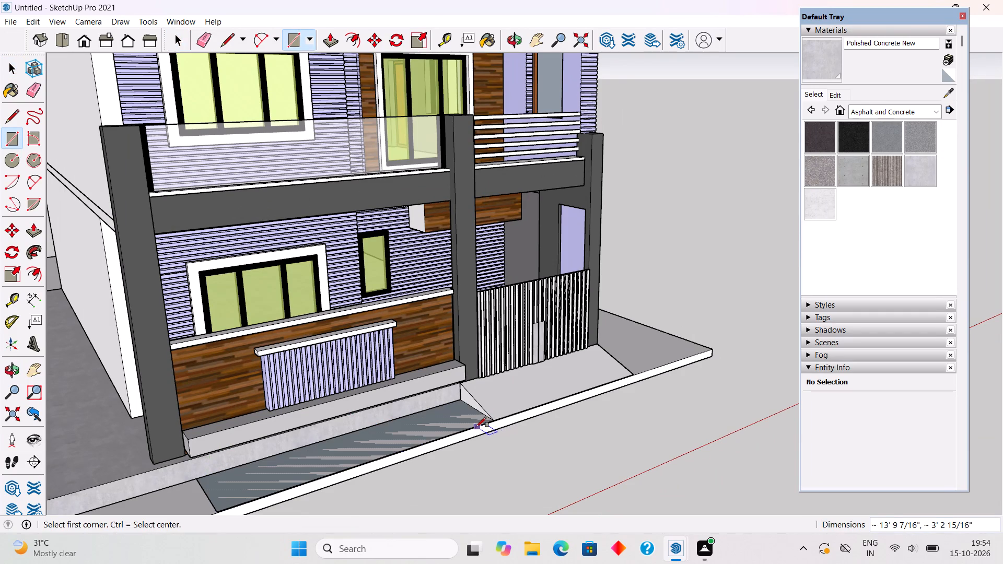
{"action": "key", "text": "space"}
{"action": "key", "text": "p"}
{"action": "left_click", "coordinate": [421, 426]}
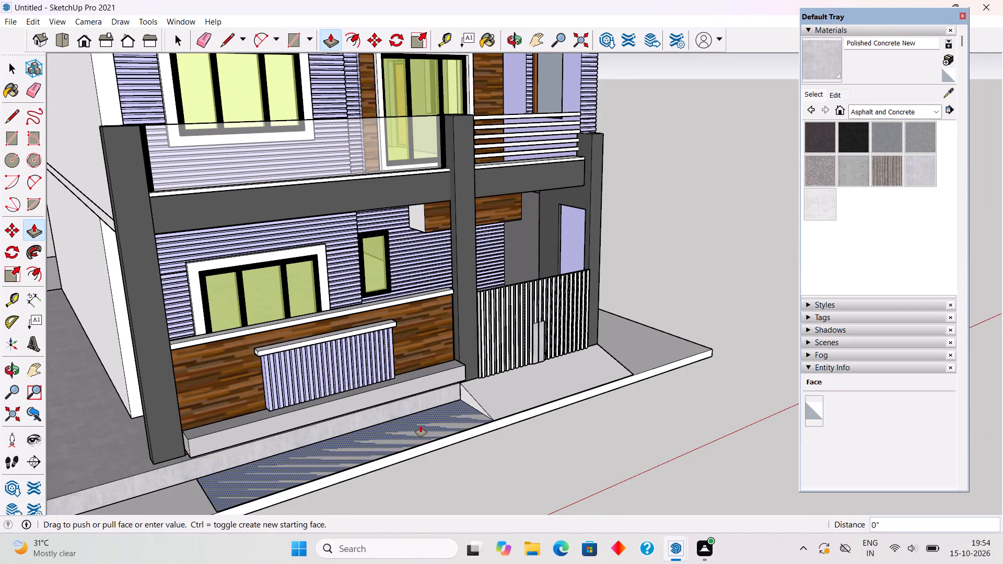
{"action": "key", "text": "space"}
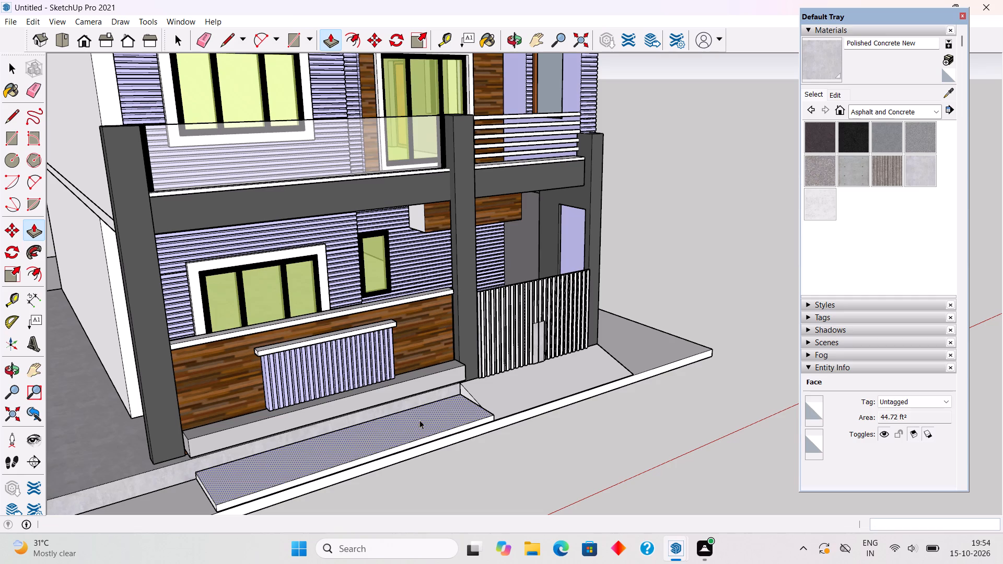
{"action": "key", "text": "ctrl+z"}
Select the entire entrance ramp in front of the gate and make it a group.
{"action": "triple_click", "coordinate": [506, 402]}
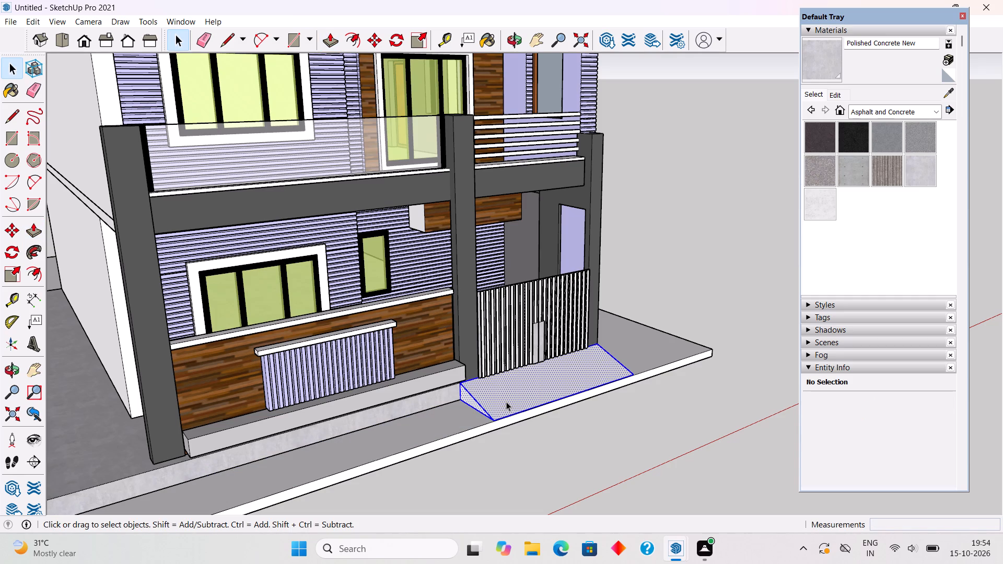
{"action": "right_click", "coordinate": [506, 402]}
{"action": "left_click", "coordinate": [536, 311]}
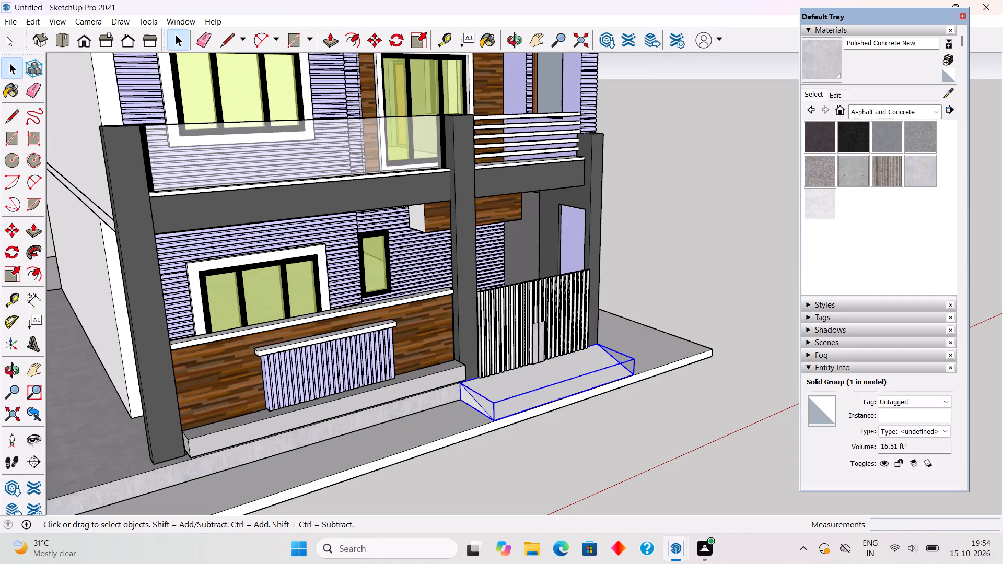
{"action": "scroll", "coordinate": [0, 104], "scroll_direction": "down", "scroll_amount": 3}
{"action": "scroll", "coordinate": [415, 263], "scroll_direction": "down", "scroll_amount": 4}
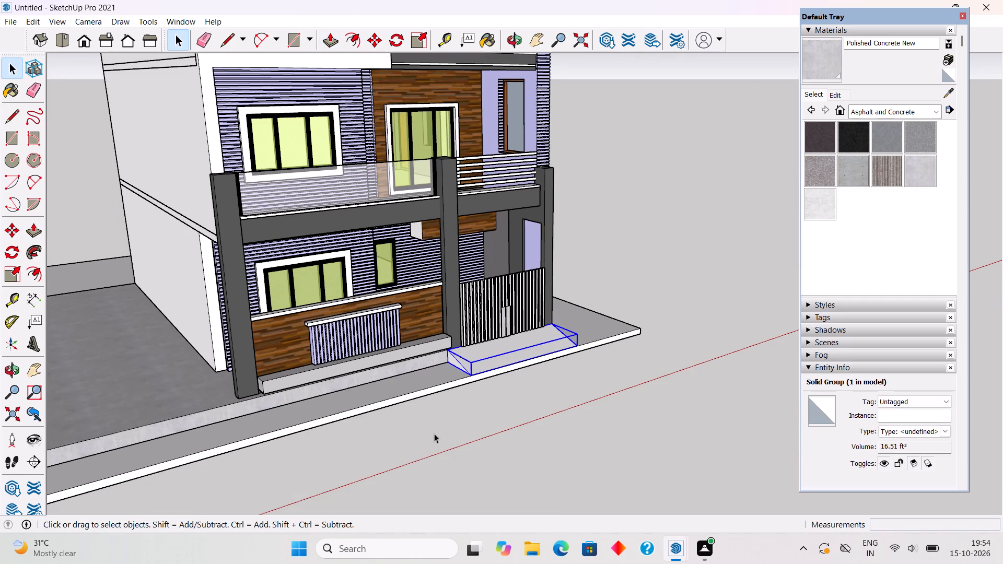
{"action": "left_click", "coordinate": [434, 450]}
Draw a rectangle about 13' 9" by 3' 3" on the slab before the front ledge and extrude it up to the plinth's top.
{"action": "middle_click_drag", "start_coordinate": [400, 397], "coordinate": [397, 450]}
{"action": "scroll", "coordinate": [211, 466], "scroll_direction": "up", "scroll_amount": 8}
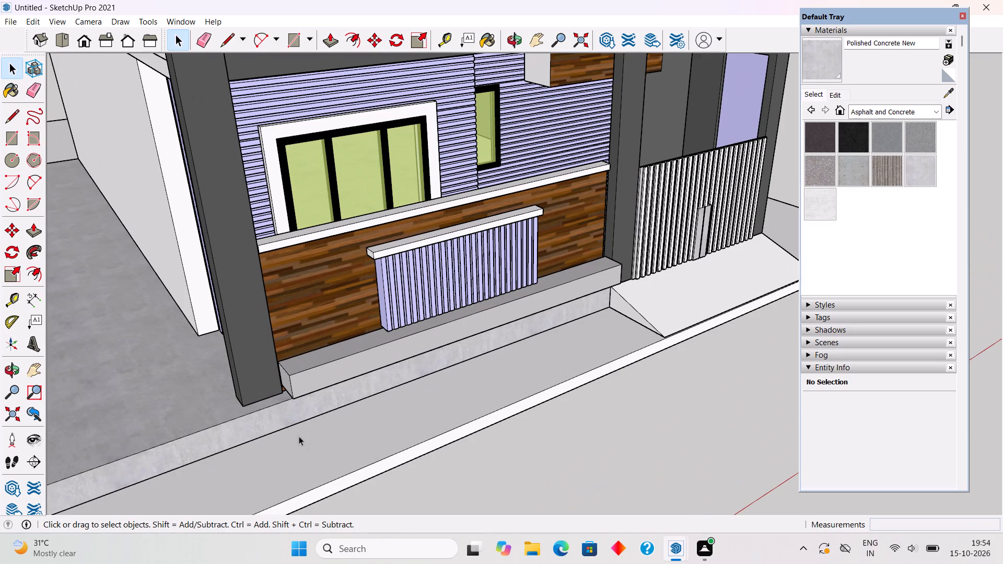
{"action": "key", "text": "r"}
{"action": "left_click", "coordinate": [300, 419]}
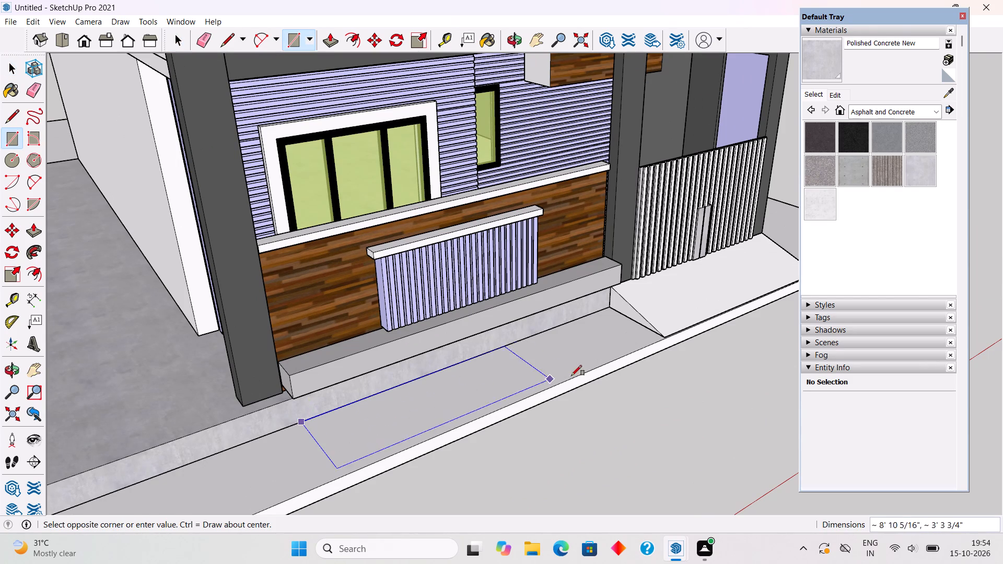
{"action": "left_click", "coordinate": [658, 337]}
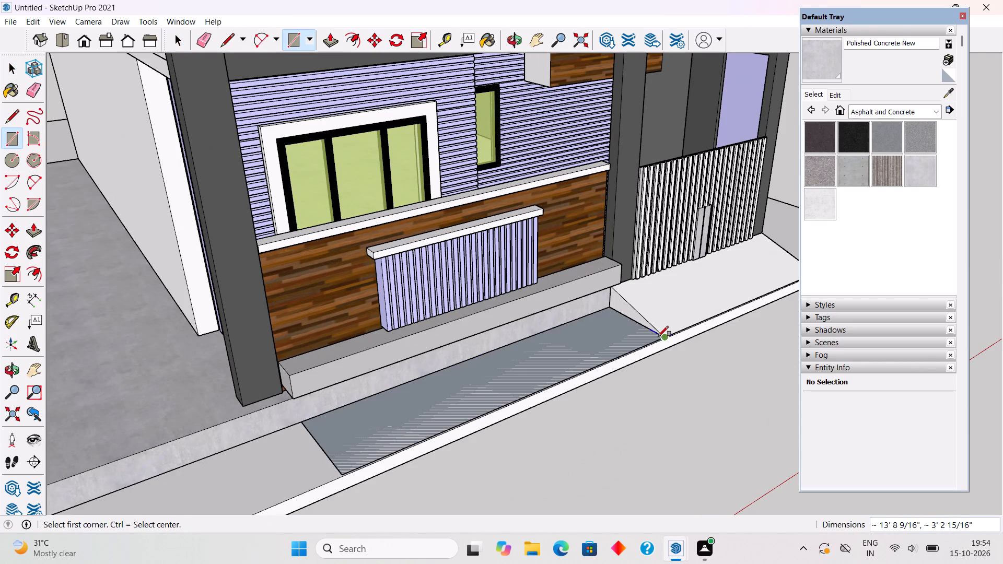
{"action": "key", "text": "p"}
{"action": "left_click", "coordinate": [631, 337]}
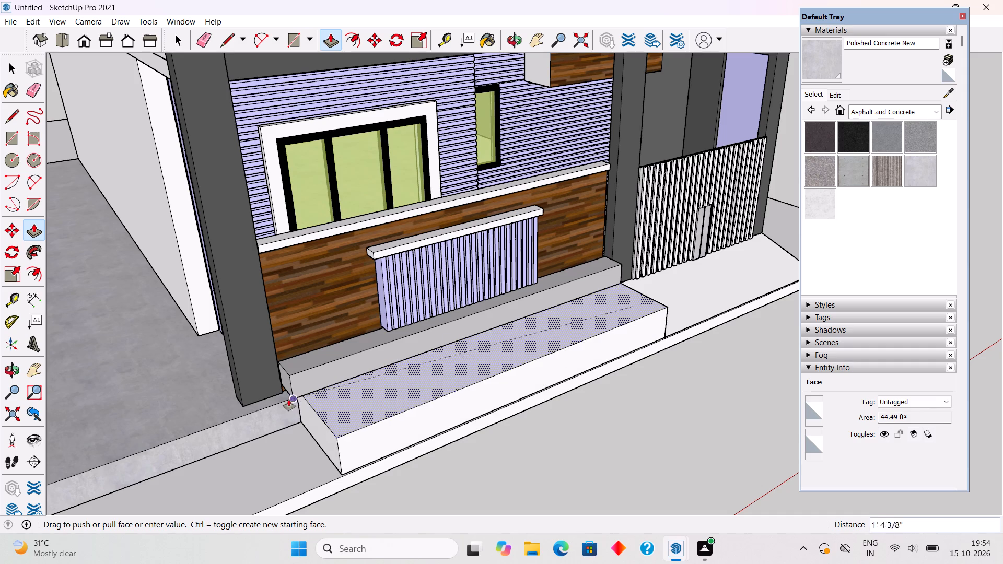
{"action": "left_click", "coordinate": [274, 402]}
{"action": "key", "text": "space"}
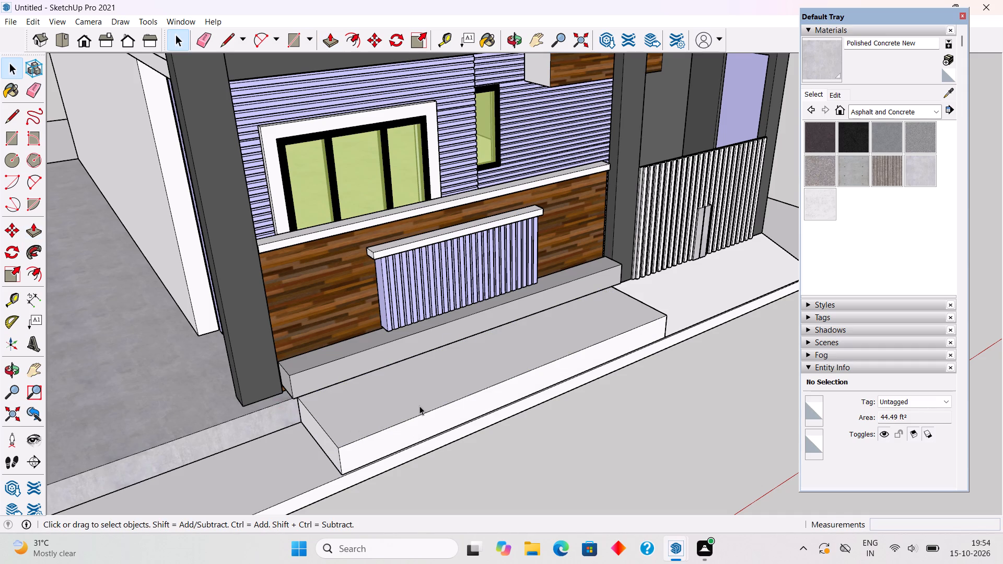
Offset the new front block's top face inward about 6.5" and push the inner face down into a shallow planter recess.
{"action": "key", "text": "f"}
{"action": "left_click", "coordinate": [420, 411]}
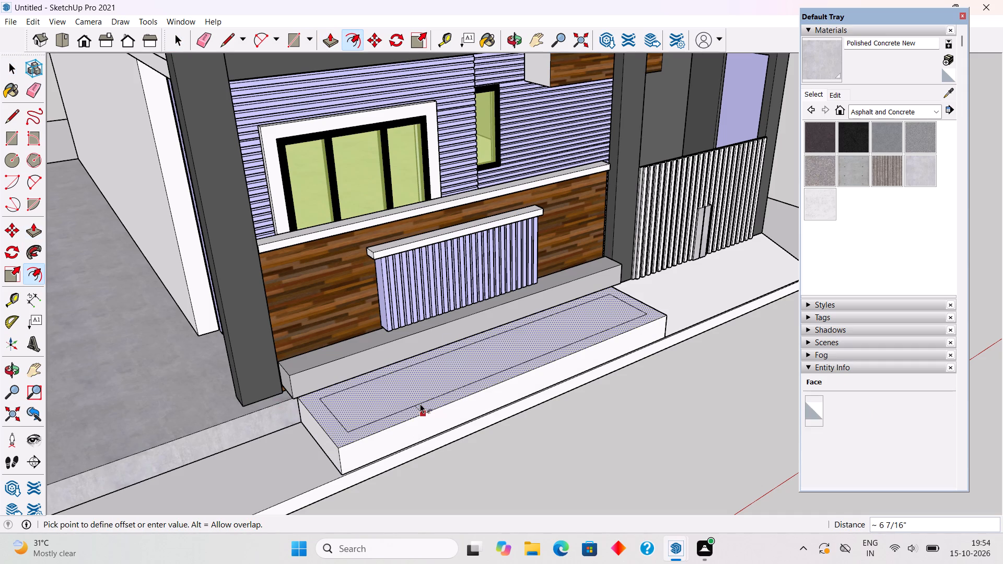
{"action": "left_click", "coordinate": [420, 404]}
{"action": "key", "text": "space"}
{"action": "left_click", "coordinate": [422, 395]}
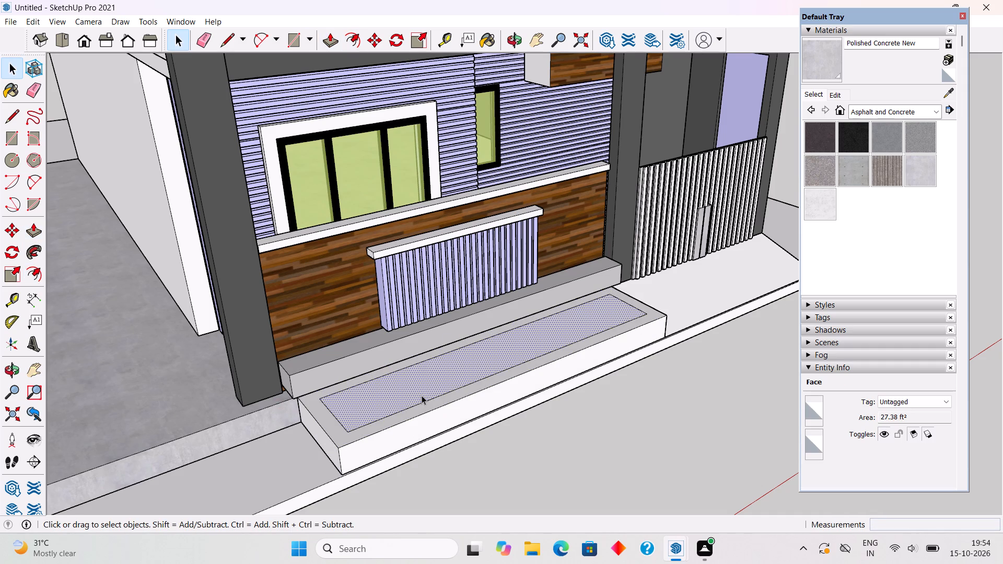
{"action": "key", "text": "p"}
{"action": "left_click", "coordinate": [422, 395]}
{"action": "left_click", "coordinate": [423, 399]}
{"action": "key", "text": "space"}
Make the whole front planter box a group and paint it with Polished Concrete New.
{"action": "triple_click", "coordinate": [431, 422]}
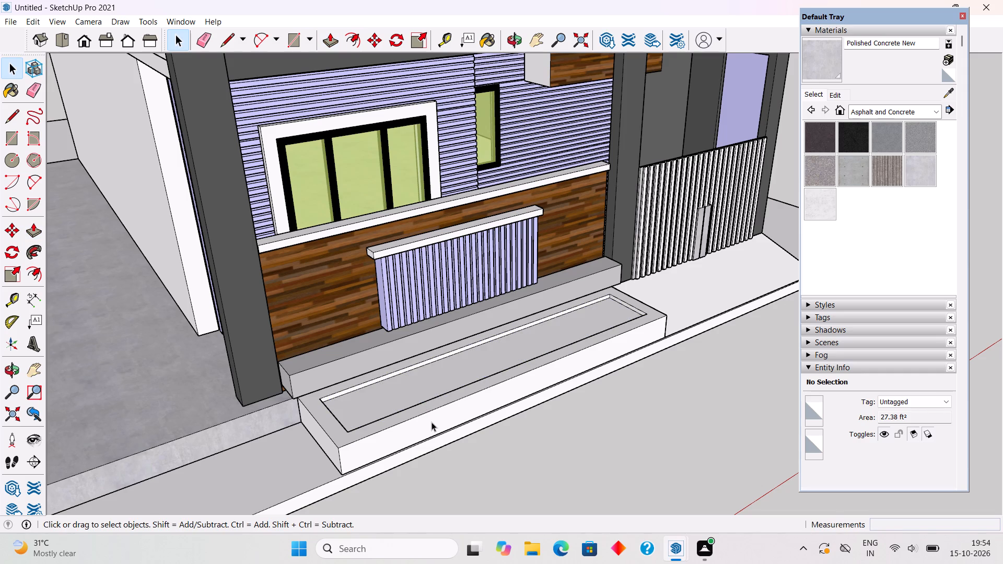
{"action": "right_click", "coordinate": [431, 422]}
{"action": "left_click", "coordinate": [486, 336]}
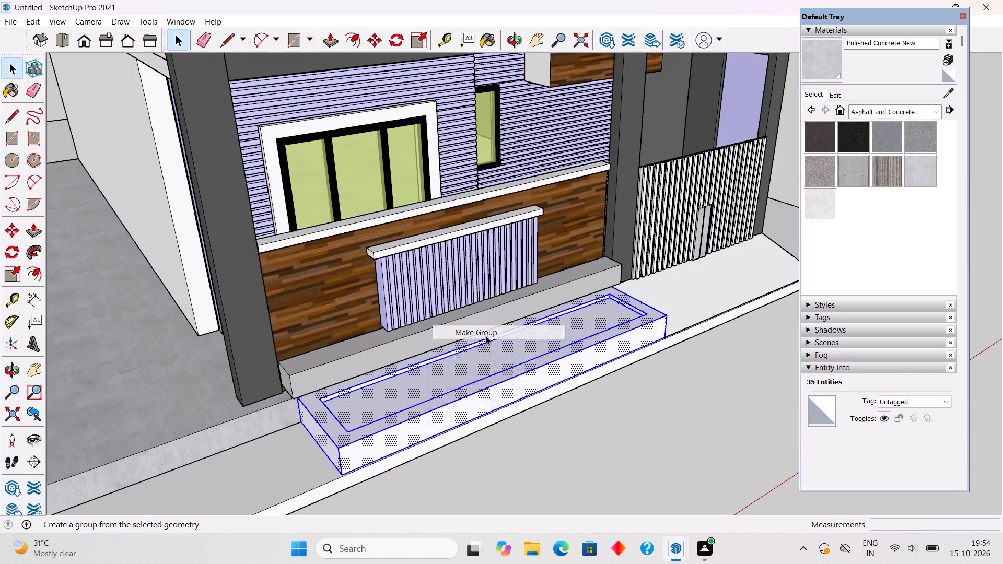
{"action": "left_click", "coordinate": [588, 449]}
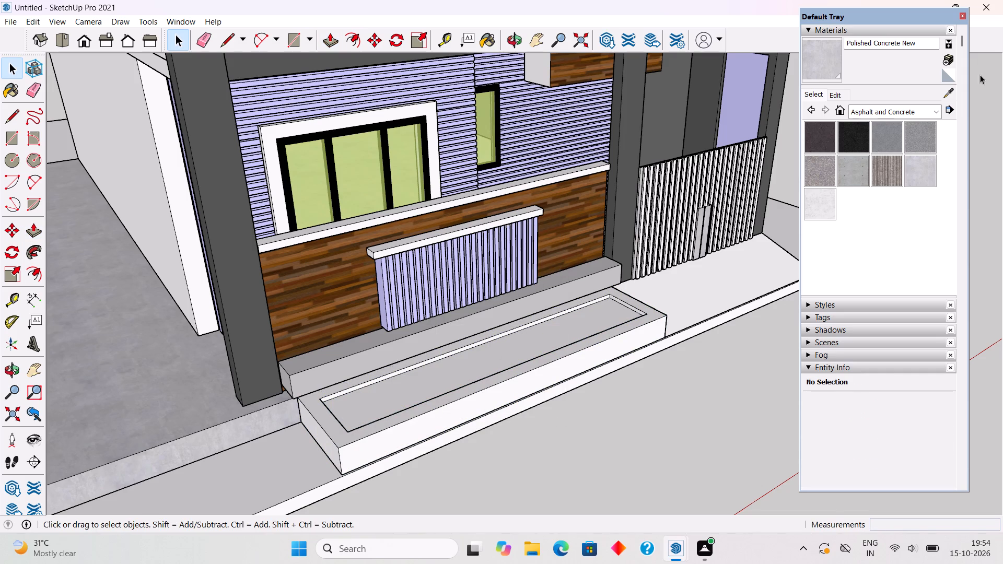
{"action": "left_click", "coordinate": [918, 173]}
{"action": "left_click", "coordinate": [624, 345]}
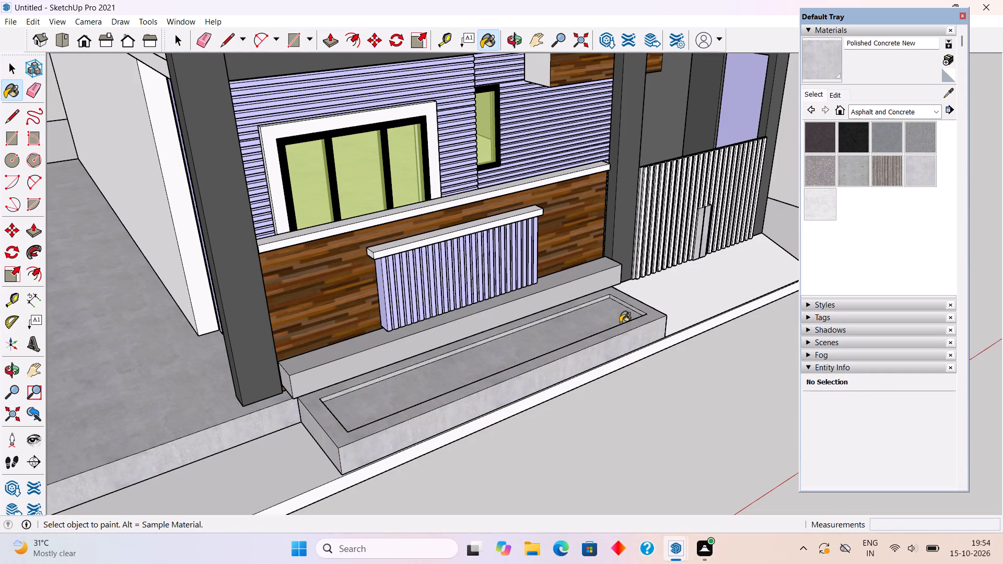
{"action": "key", "text": "space"}
Paint the recessed bed inside the front planter group with Grass Dark Green from the landscaping materials.
{"action": "triple_click", "coordinate": [588, 316]}
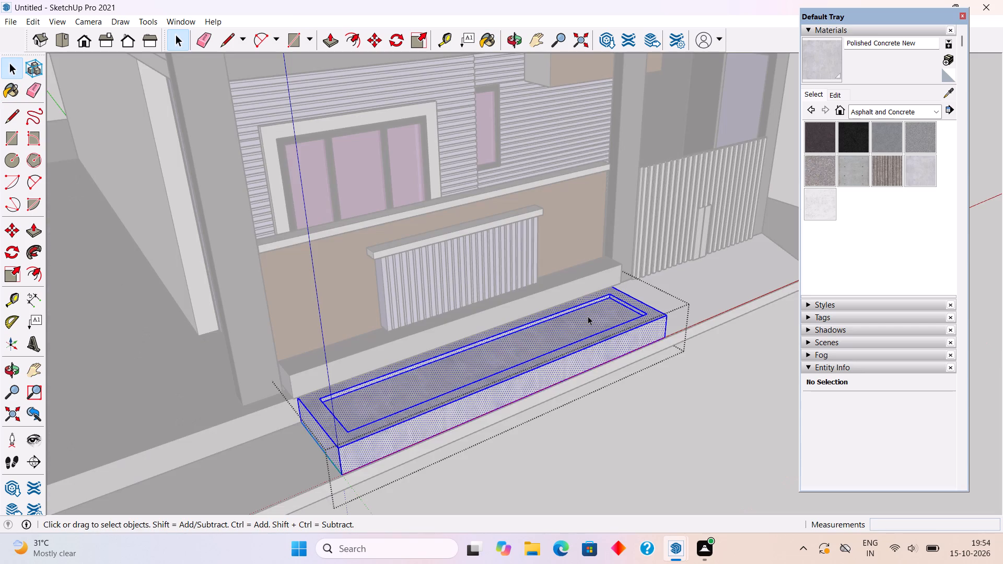
{"action": "left_click_drag", "start_coordinate": [588, 318], "coordinate": [578, 308]}
{"action": "left_click", "coordinate": [866, 118]}
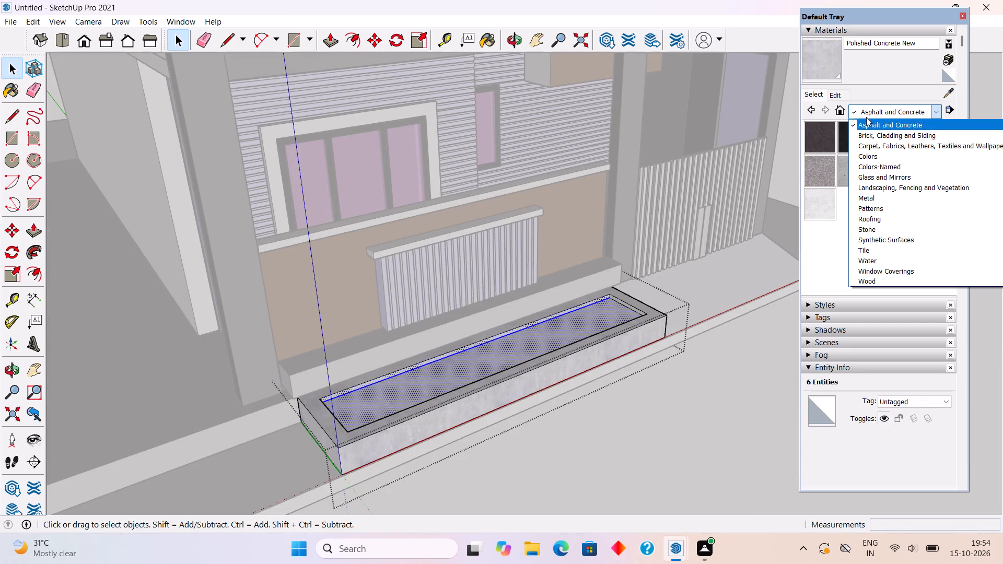
{"action": "left_click", "coordinate": [876, 183]}
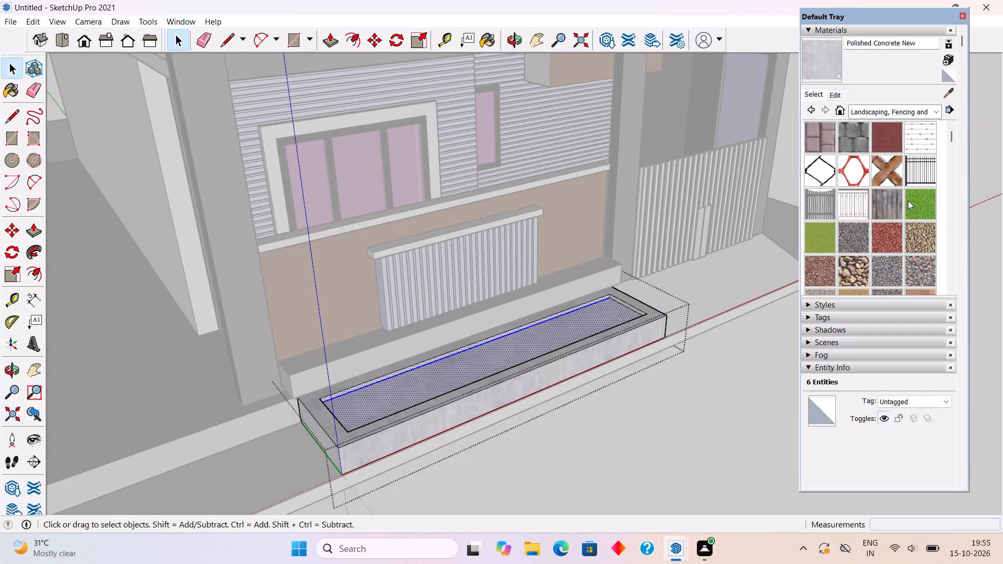
{"action": "left_click", "coordinate": [909, 201]}
{"action": "left_click", "coordinate": [599, 319]}
{"action": "key", "text": "space"}
{"action": "scroll", "coordinate": [598, 318], "scroll_direction": "down", "scroll_amount": 6}
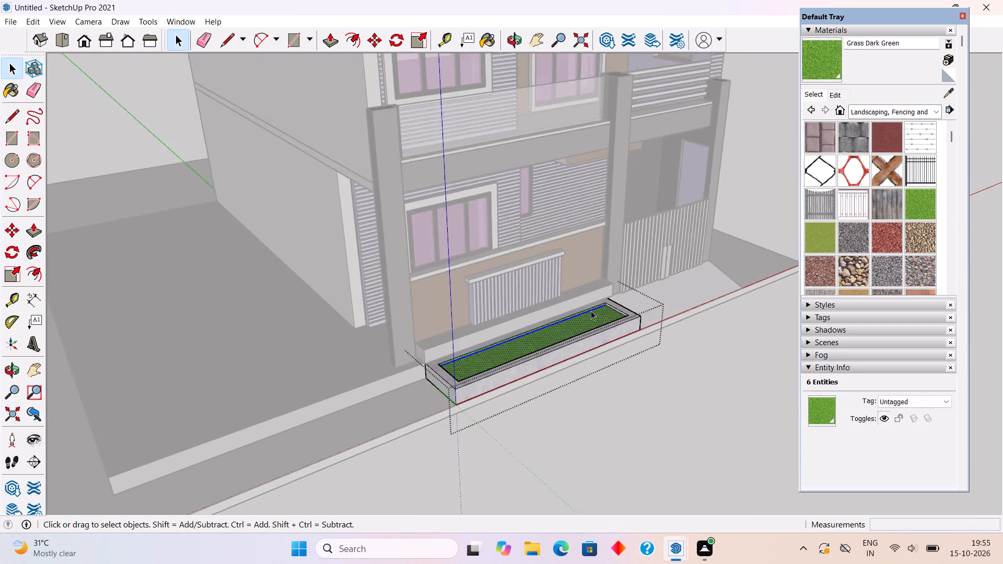
{"action": "scroll", "coordinate": [591, 311], "scroll_direction": "down", "scroll_amount": 3}
{"action": "left_click", "coordinate": [618, 396]}
Paint the recessed bed inside the side wall's planter group with Grass Dark Green.
{"action": "middle_click_drag", "start_coordinate": [627, 355], "coordinate": [127, 377]}
{"action": "scroll", "coordinate": [671, 349], "scroll_direction": "up", "scroll_amount": 4}
{"action": "middle_click_drag", "start_coordinate": [607, 360], "coordinate": [616, 420]}
{"action": "scroll", "coordinate": [595, 354], "scroll_direction": "up", "scroll_amount": 5}
{"action": "triple_click", "coordinate": [603, 356]}
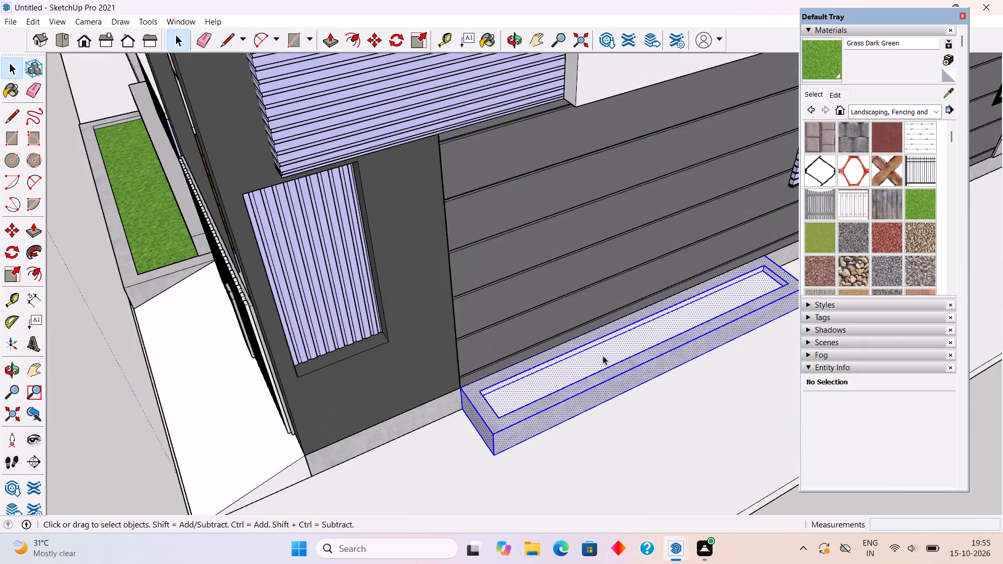
{"action": "left_click", "coordinate": [603, 356]}
{"action": "scroll", "coordinate": [603, 356], "scroll_direction": "up", "scroll_amount": 5}
{"action": "left_click", "coordinate": [603, 356]}
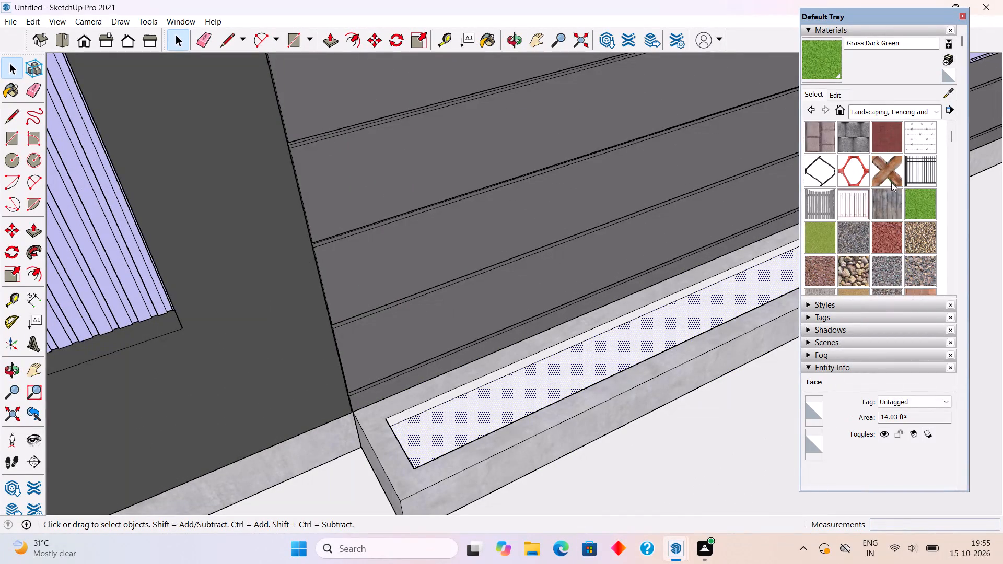
{"action": "left_click", "coordinate": [820, 64]}
{"action": "left_click", "coordinate": [731, 303]}
{"action": "scroll", "coordinate": [731, 303], "scroll_direction": "down", "scroll_amount": 5}
{"action": "key", "text": "space"}
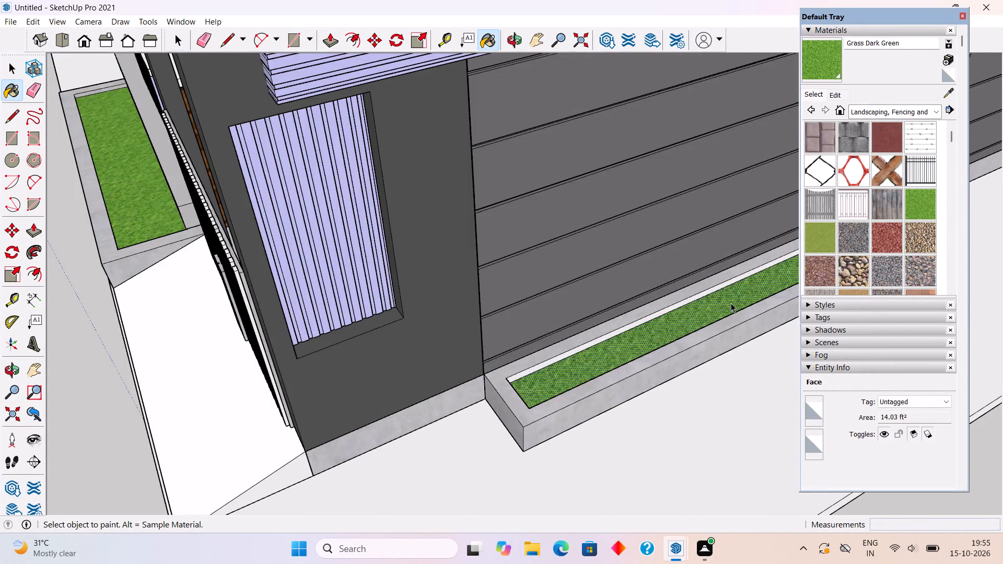
{"action": "scroll", "coordinate": [731, 303], "scroll_direction": "down", "scroll_amount": 16}
{"action": "left_click", "coordinate": [549, 467]}
Push the plinth's side face on the blank-wall side in about 14' 7", flush with the house wall.
{"action": "middle_click_drag", "start_coordinate": [363, 388], "coordinate": [395, 407]}
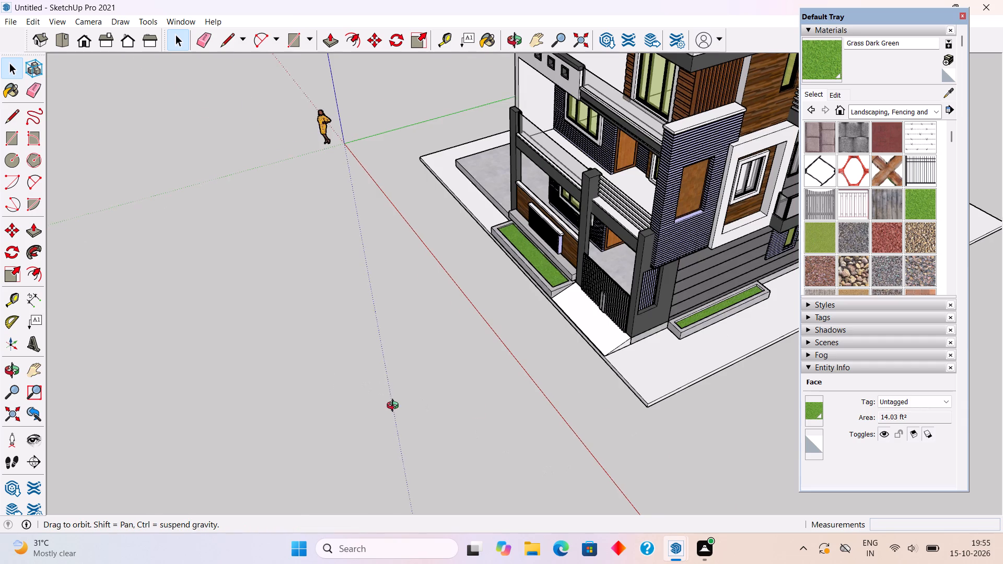
{"action": "middle_click_drag", "start_coordinate": [395, 407], "coordinate": [704, 382]}
{"action": "scroll", "coordinate": [583, 397], "scroll_direction": "down", "scroll_amount": 1}
{"action": "middle_click_drag", "start_coordinate": [398, 294], "coordinate": [650, 181]}
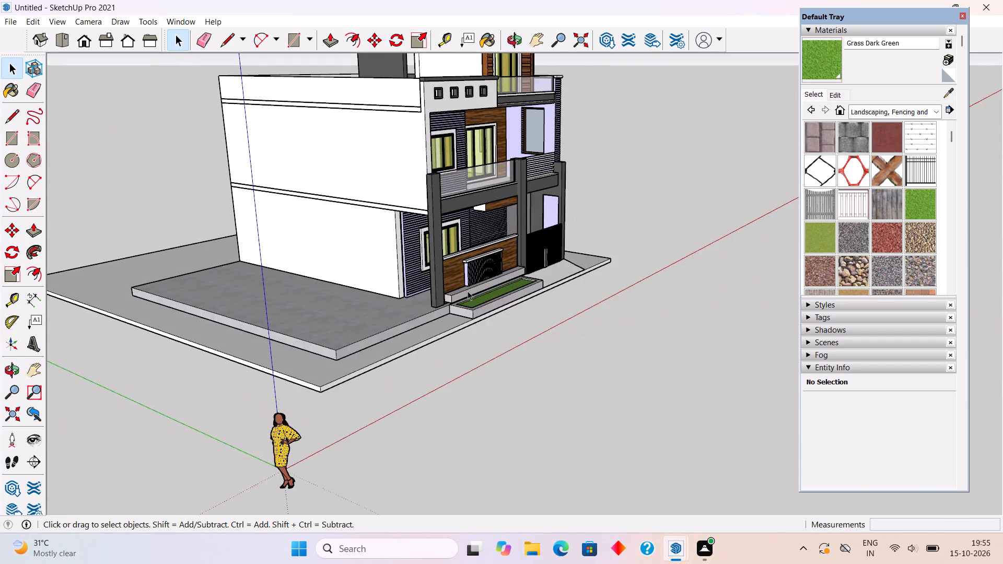
{"action": "scroll", "coordinate": [293, 382], "scroll_direction": "up", "scroll_amount": 4}
{"action": "middle_click_drag", "start_coordinate": [323, 357], "coordinate": [464, 387]}
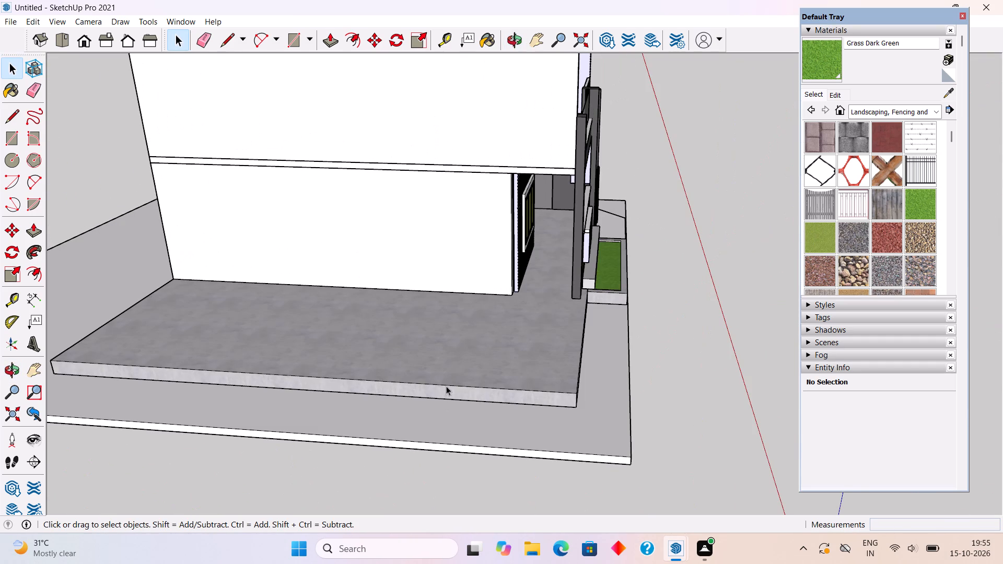
{"action": "triple_click", "coordinate": [449, 393]}
{"action": "key", "text": "p"}
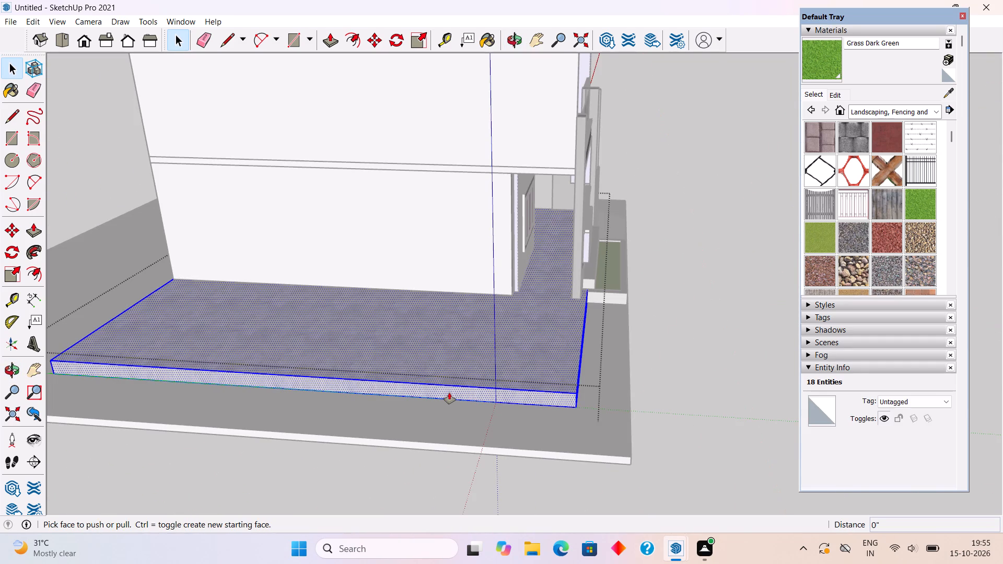
{"action": "left_click", "coordinate": [453, 393]}
{"action": "left_click", "coordinate": [455, 289]}
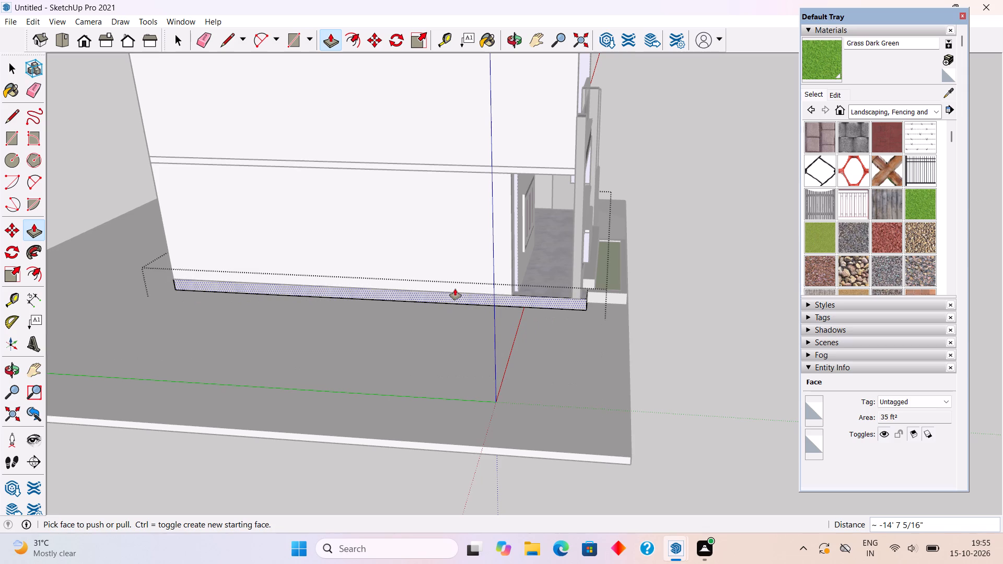
{"action": "key", "text": "space"}
Push the ground slab's edge on the blank-wall side in about 20' to align with the shortened plinth.
{"action": "double_click", "coordinate": [466, 433]}
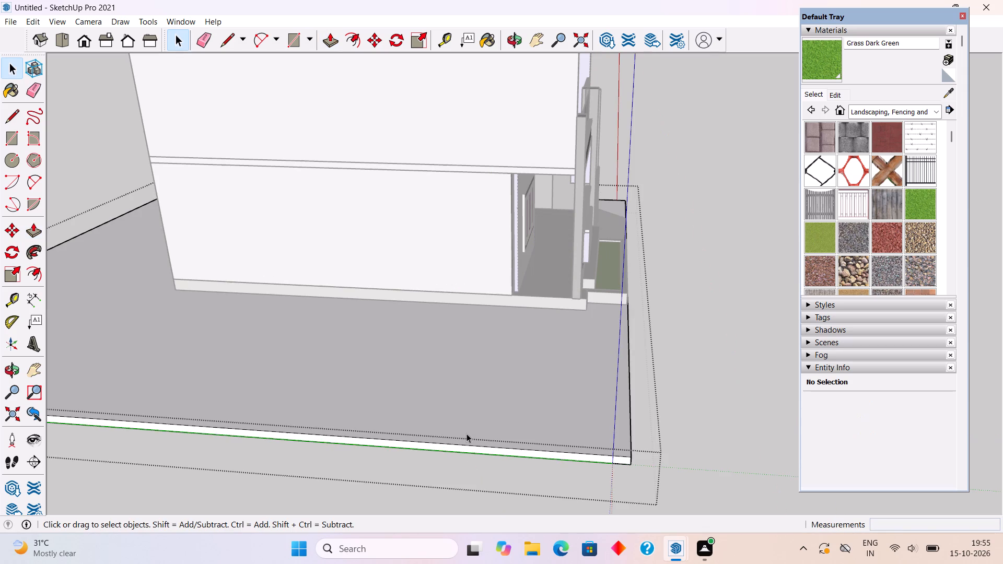
{"action": "left_click", "coordinate": [466, 433]}
{"action": "key", "text": "p"}
{"action": "left_click", "coordinate": [472, 449]}
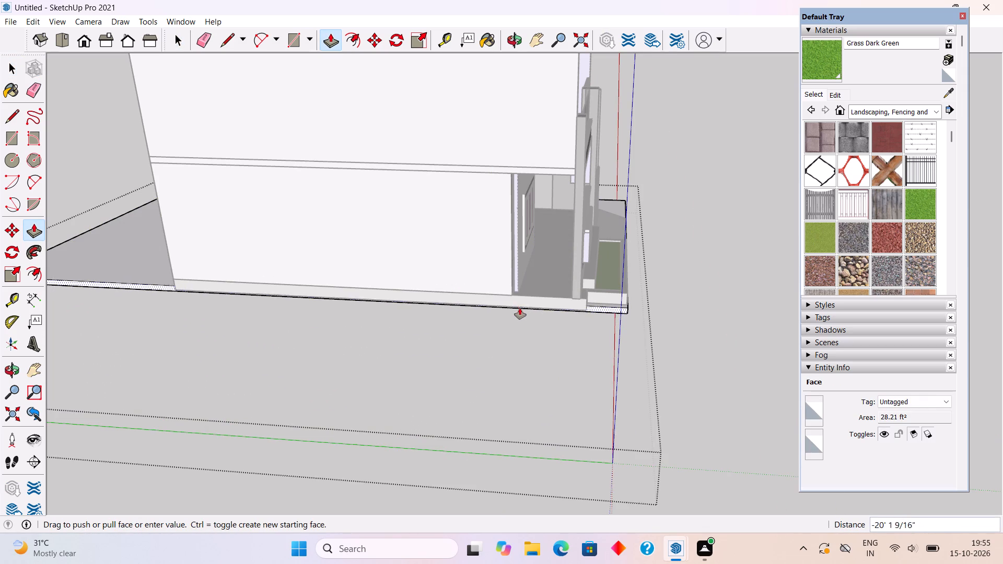
{"action": "left_click", "coordinate": [547, 307]}
{"action": "key", "text": "space"}
{"action": "scroll", "coordinate": [543, 409], "scroll_direction": "down", "scroll_amount": 4}
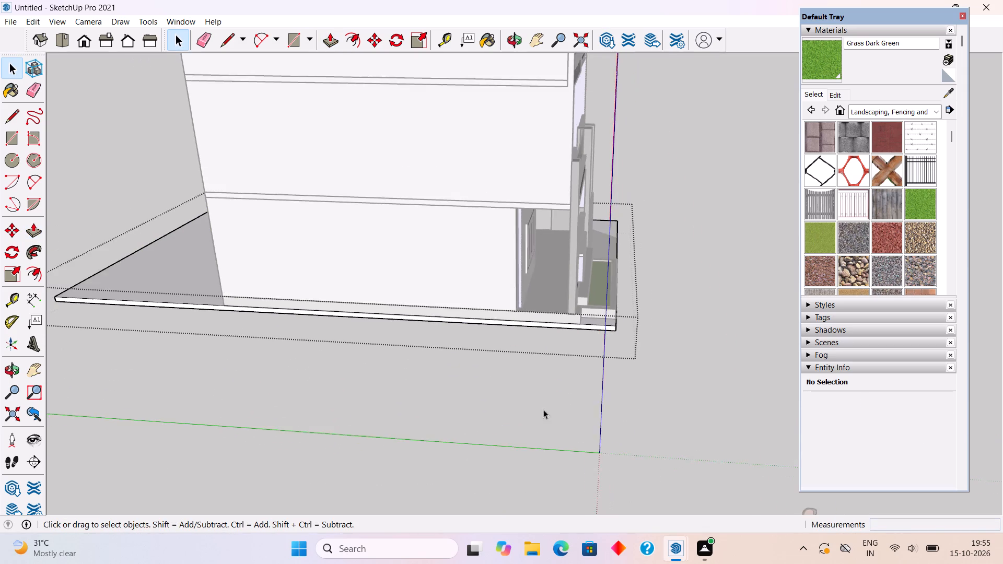
Push the ground slab's rear edge in about 18' 1" to the back of the house.
{"action": "middle_click_drag", "start_coordinate": [230, 345], "coordinate": [668, 267]}
{"action": "key", "text": "p"}
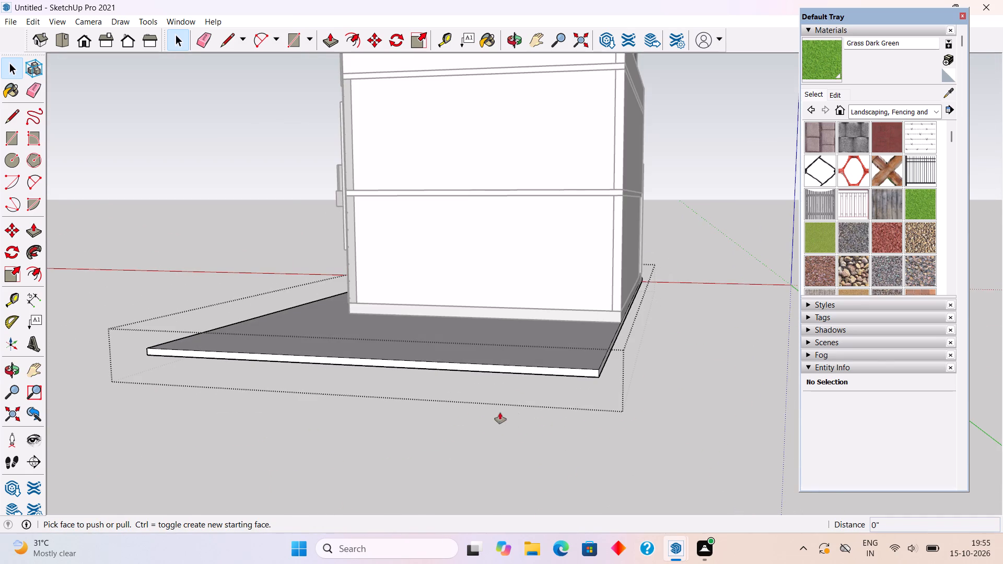
{"action": "left_click", "coordinate": [523, 369]}
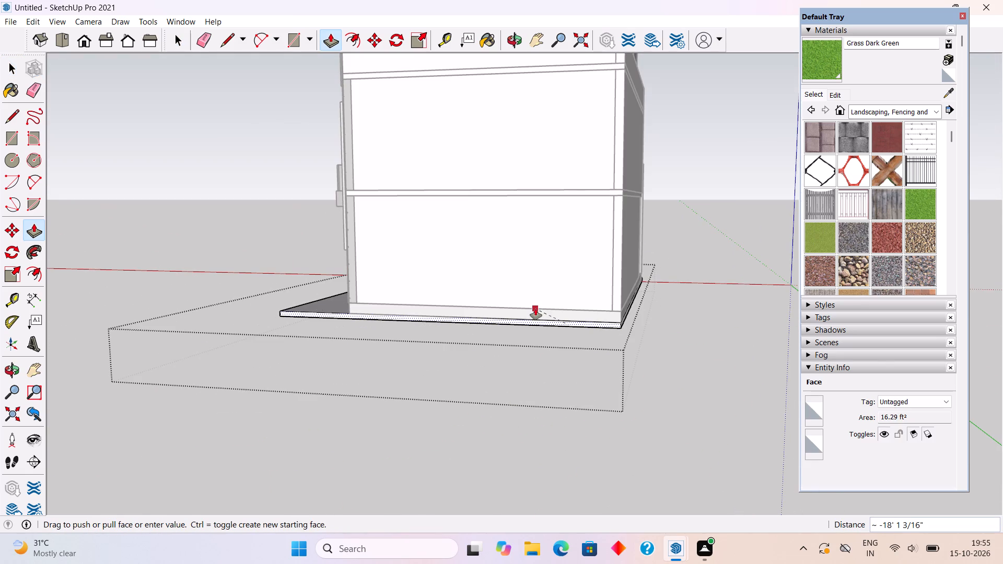
{"action": "left_click", "coordinate": [535, 309]}
Push the ground slab's long edge beside the side planter in about 1' 9".
{"action": "middle_click_drag", "start_coordinate": [440, 395], "coordinate": [731, 423]}
{"action": "middle_click_drag", "start_coordinate": [391, 330], "coordinate": [542, 468]}
{"action": "scroll", "coordinate": [551, 404], "scroll_direction": "up", "scroll_amount": 3}
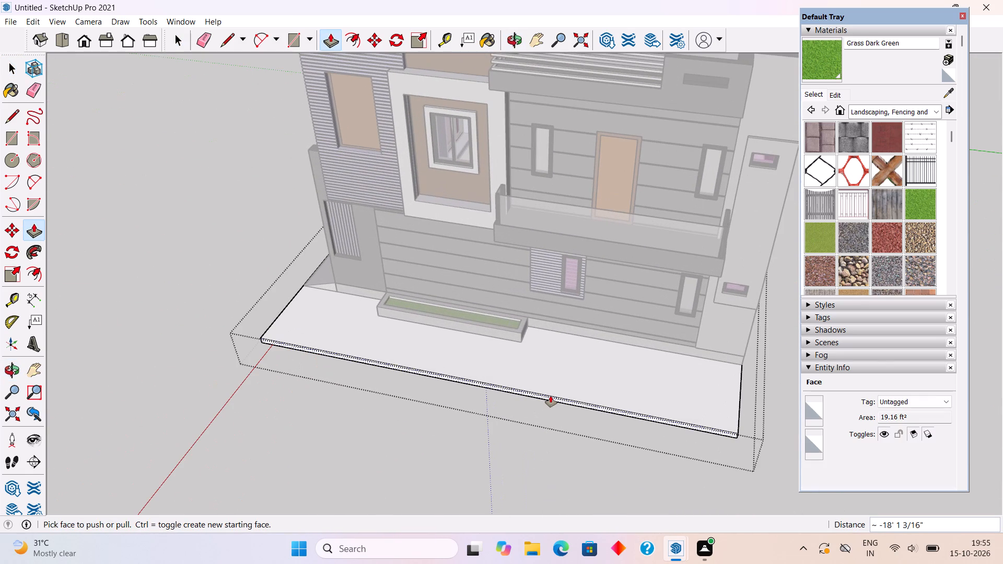
{"action": "left_click", "coordinate": [551, 396]}
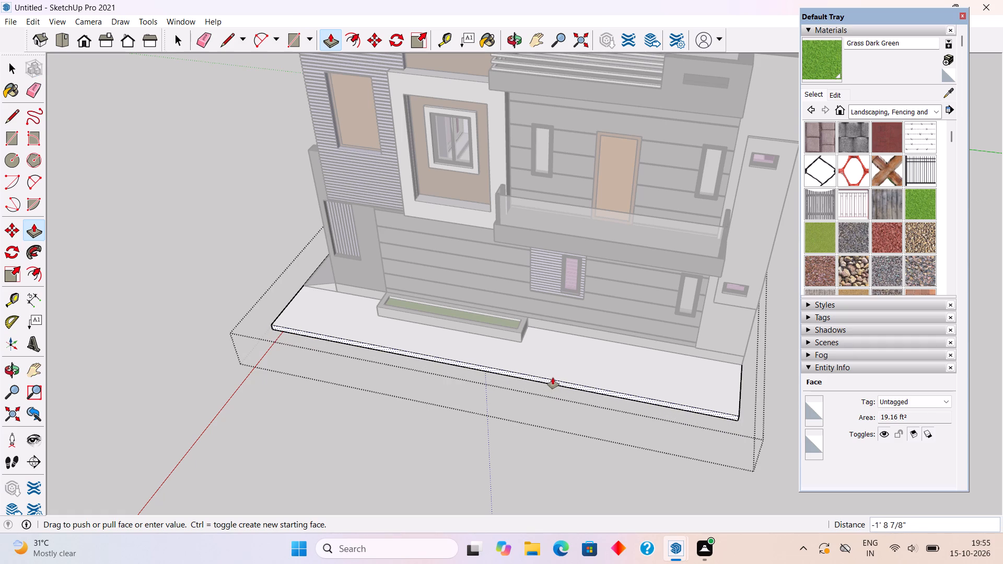
{"action": "left_click", "coordinate": [553, 378]}
{"action": "key", "text": "space"}
{"action": "left_click", "coordinate": [332, 425]}
Examine the whole house with its planters, ramp and trimmed ground slab from the front and the corner.
{"action": "scroll", "coordinate": [12, 368], "scroll_direction": "down", "scroll_amount": 5}
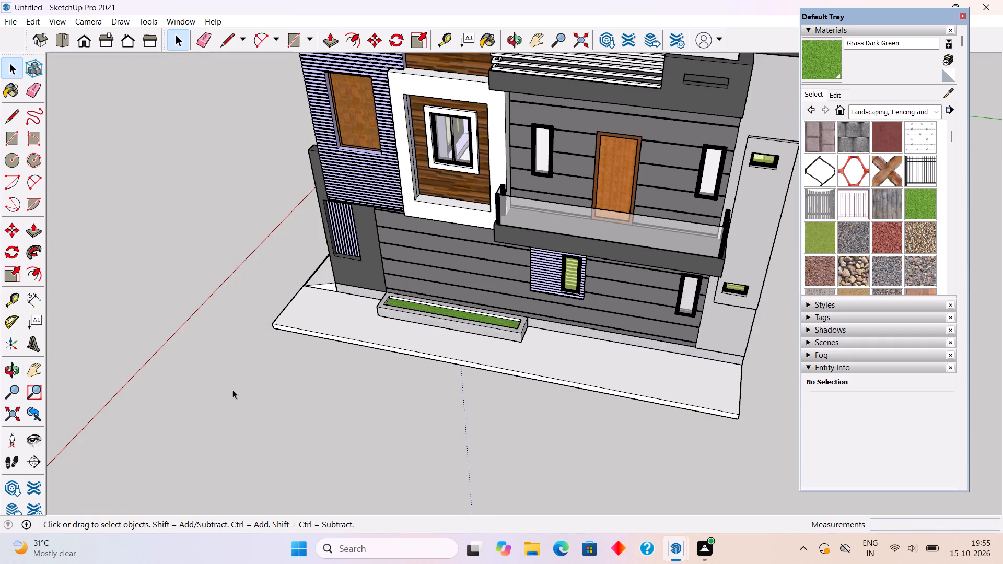
{"action": "scroll", "coordinate": [233, 389], "scroll_direction": "down", "scroll_amount": 4}
{"action": "middle_click_drag", "start_coordinate": [199, 388], "coordinate": [539, 316]}
{"action": "scroll", "coordinate": [539, 316], "scroll_direction": "down", "scroll_amount": 3}
{"action": "middle_click_drag", "start_coordinate": [393, 460], "coordinate": [545, 380]}
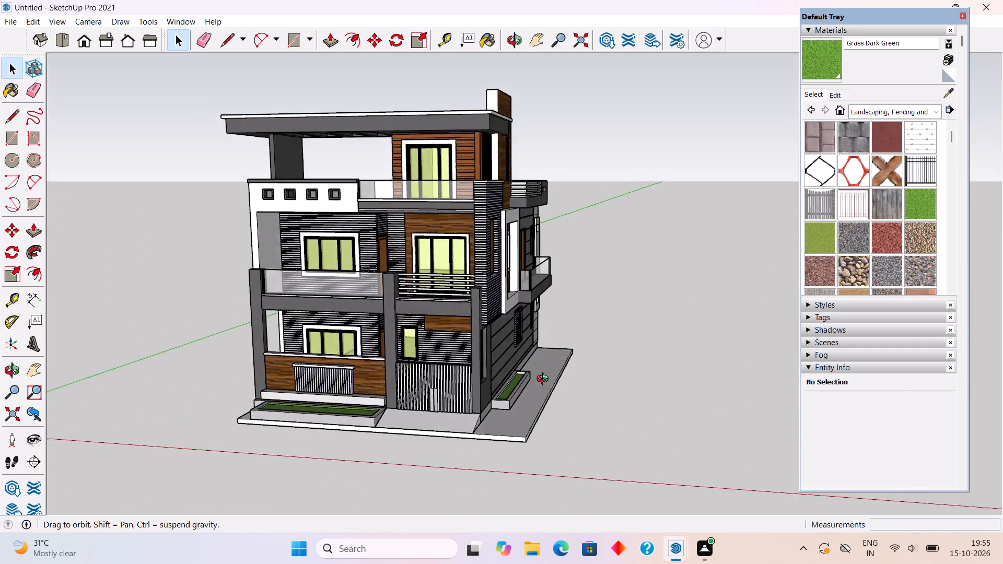
{"action": "middle_click_drag", "start_coordinate": [545, 380], "coordinate": [571, 438]}
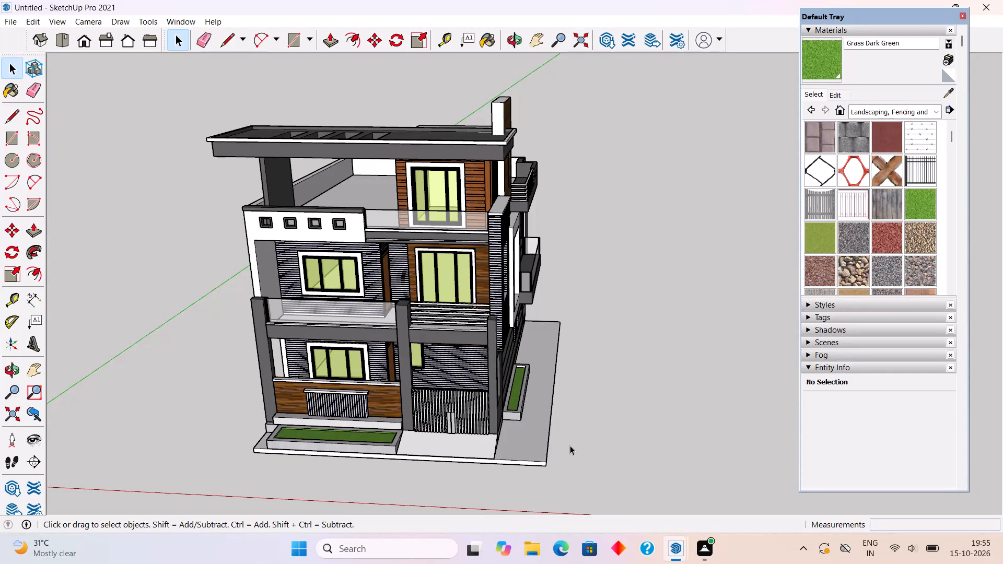
{"action": "scroll", "coordinate": [505, 443], "scroll_direction": "down", "scroll_amount": 1}
{"action": "middle_click_drag", "start_coordinate": [499, 446], "coordinate": [448, 460]}
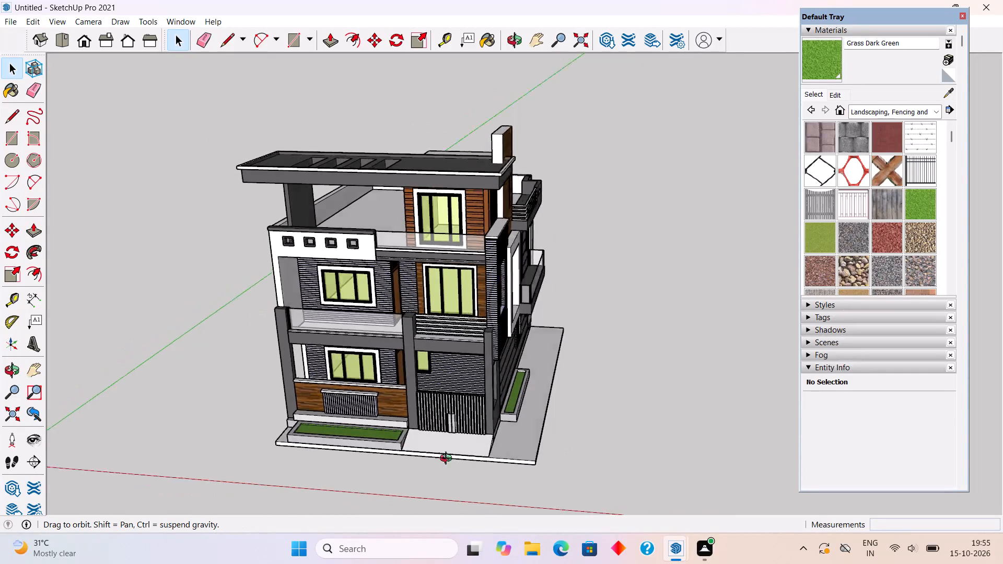
{"action": "middle_click_drag", "start_coordinate": [448, 460], "coordinate": [351, 521]}
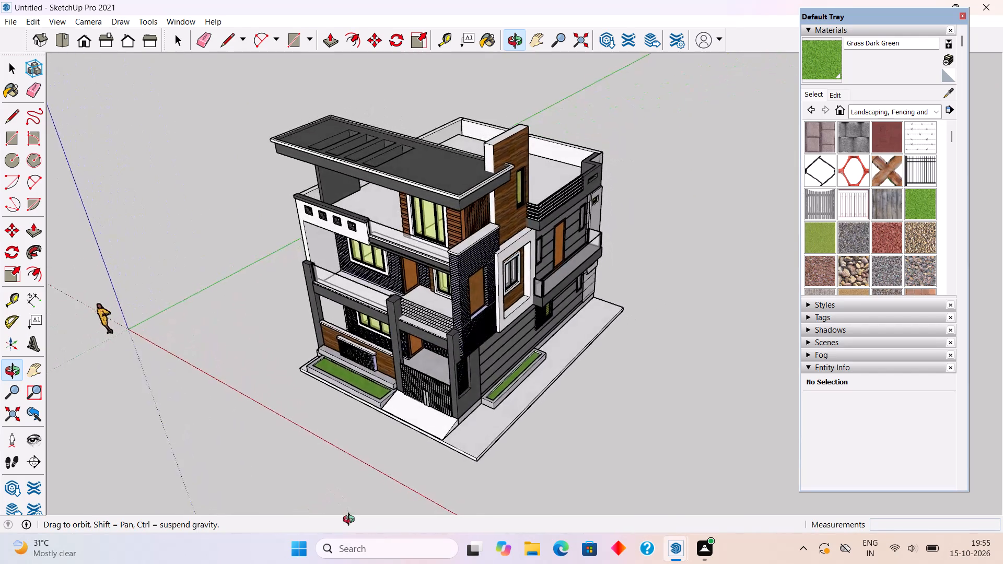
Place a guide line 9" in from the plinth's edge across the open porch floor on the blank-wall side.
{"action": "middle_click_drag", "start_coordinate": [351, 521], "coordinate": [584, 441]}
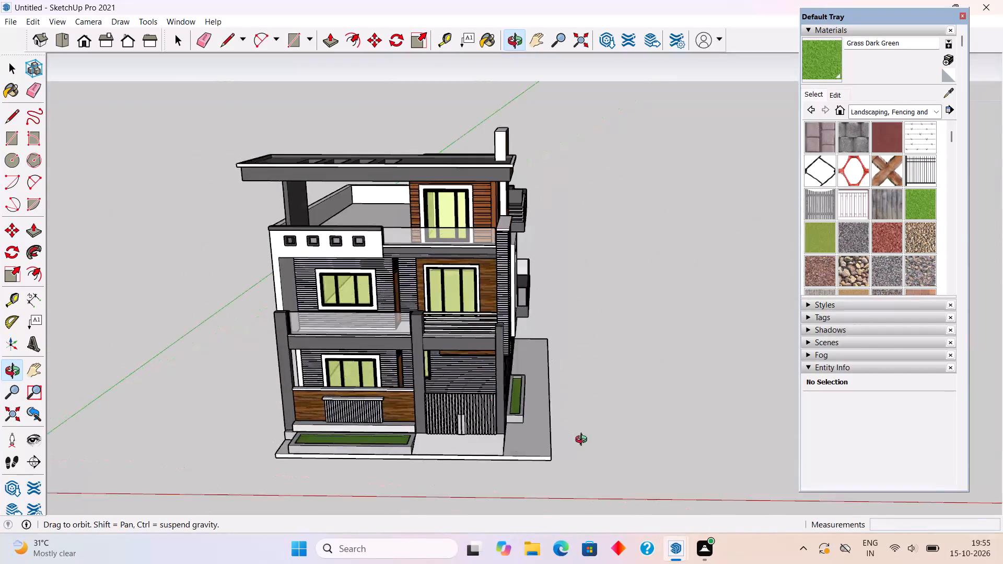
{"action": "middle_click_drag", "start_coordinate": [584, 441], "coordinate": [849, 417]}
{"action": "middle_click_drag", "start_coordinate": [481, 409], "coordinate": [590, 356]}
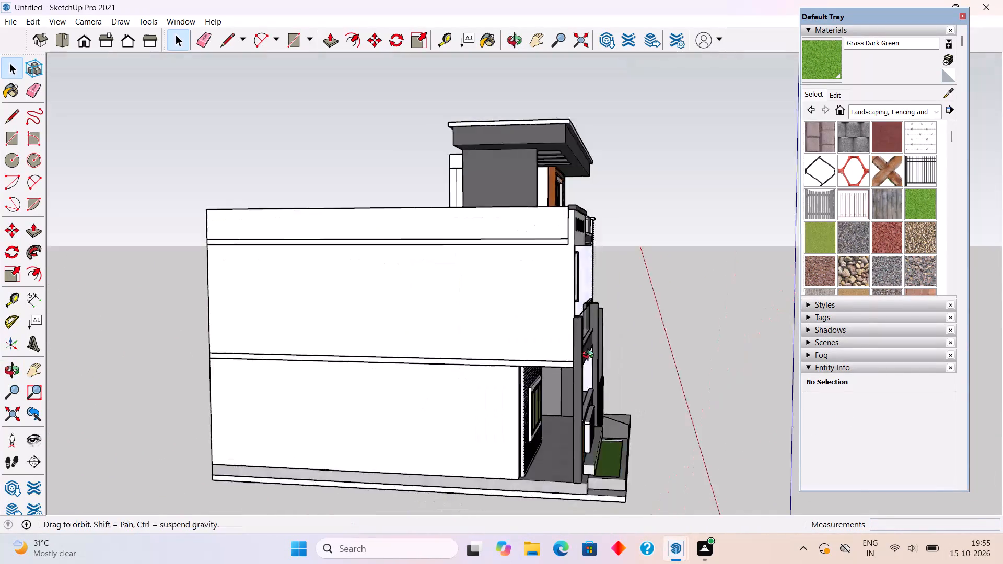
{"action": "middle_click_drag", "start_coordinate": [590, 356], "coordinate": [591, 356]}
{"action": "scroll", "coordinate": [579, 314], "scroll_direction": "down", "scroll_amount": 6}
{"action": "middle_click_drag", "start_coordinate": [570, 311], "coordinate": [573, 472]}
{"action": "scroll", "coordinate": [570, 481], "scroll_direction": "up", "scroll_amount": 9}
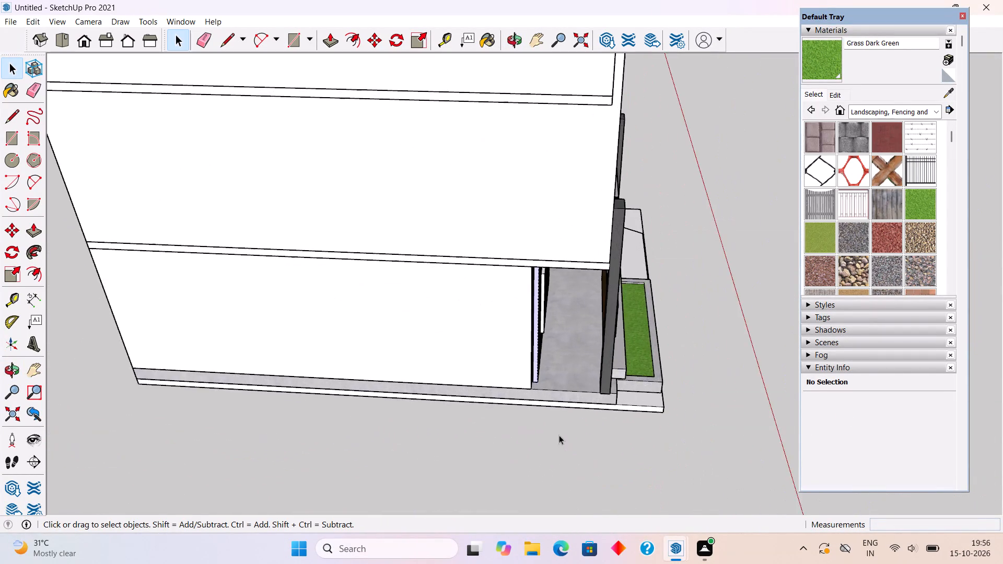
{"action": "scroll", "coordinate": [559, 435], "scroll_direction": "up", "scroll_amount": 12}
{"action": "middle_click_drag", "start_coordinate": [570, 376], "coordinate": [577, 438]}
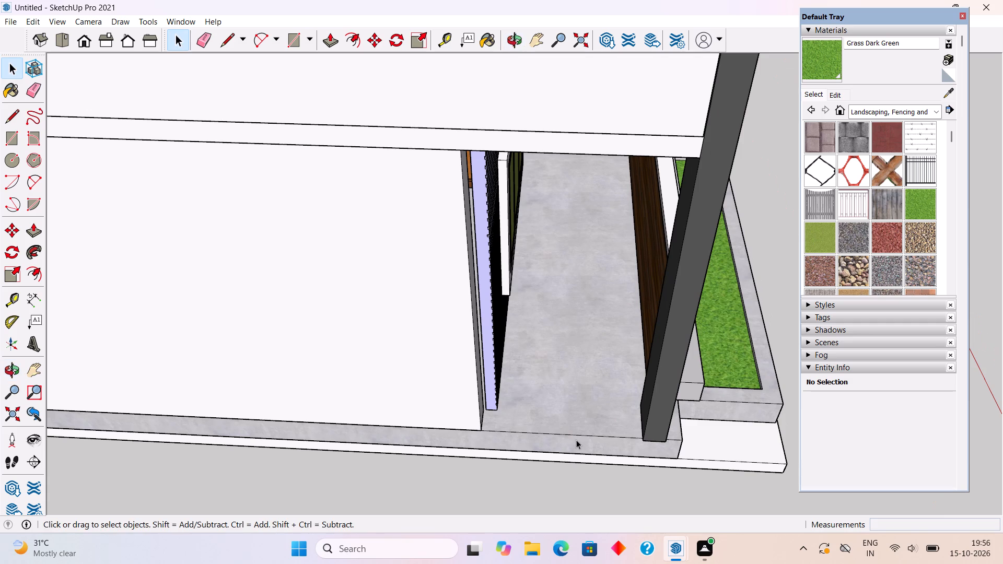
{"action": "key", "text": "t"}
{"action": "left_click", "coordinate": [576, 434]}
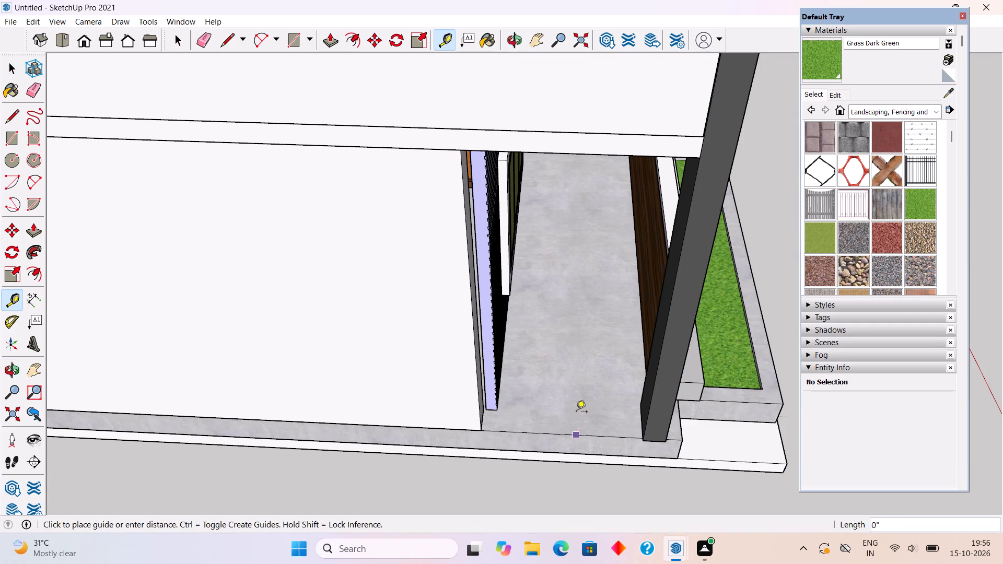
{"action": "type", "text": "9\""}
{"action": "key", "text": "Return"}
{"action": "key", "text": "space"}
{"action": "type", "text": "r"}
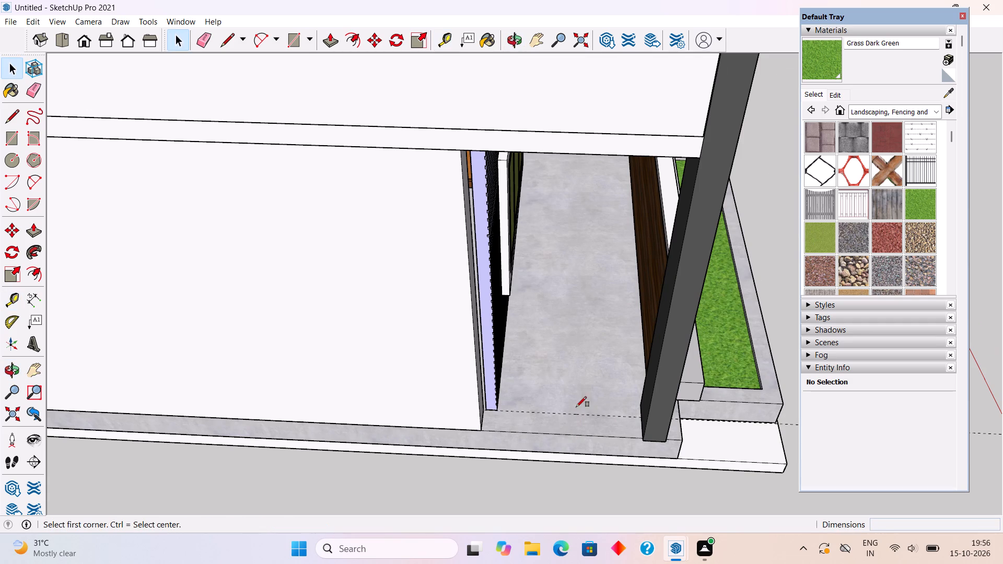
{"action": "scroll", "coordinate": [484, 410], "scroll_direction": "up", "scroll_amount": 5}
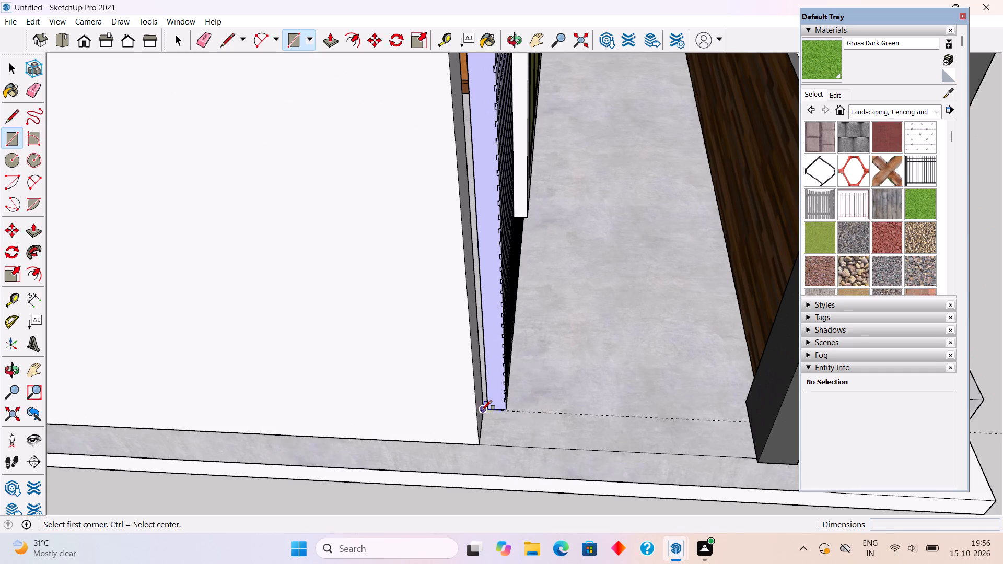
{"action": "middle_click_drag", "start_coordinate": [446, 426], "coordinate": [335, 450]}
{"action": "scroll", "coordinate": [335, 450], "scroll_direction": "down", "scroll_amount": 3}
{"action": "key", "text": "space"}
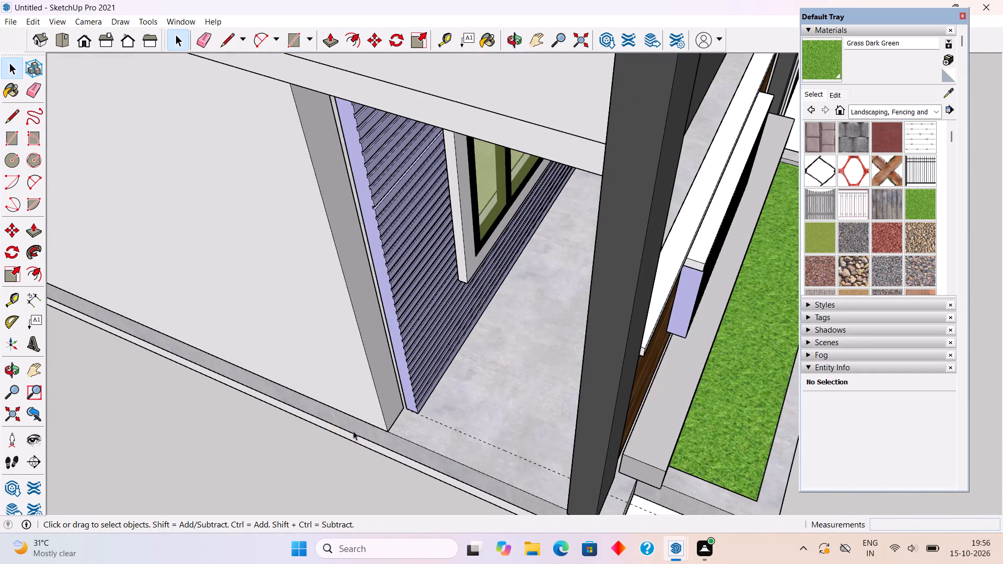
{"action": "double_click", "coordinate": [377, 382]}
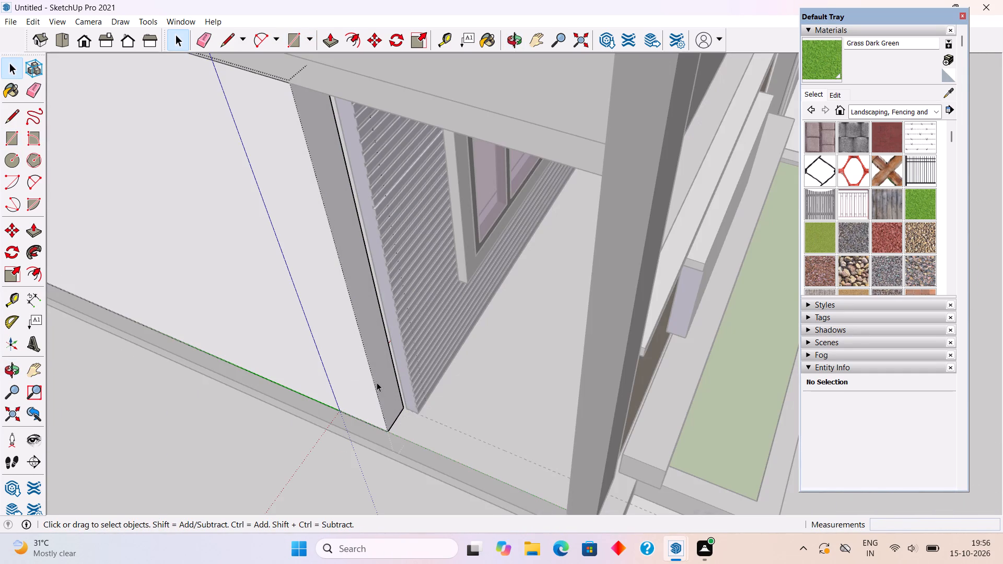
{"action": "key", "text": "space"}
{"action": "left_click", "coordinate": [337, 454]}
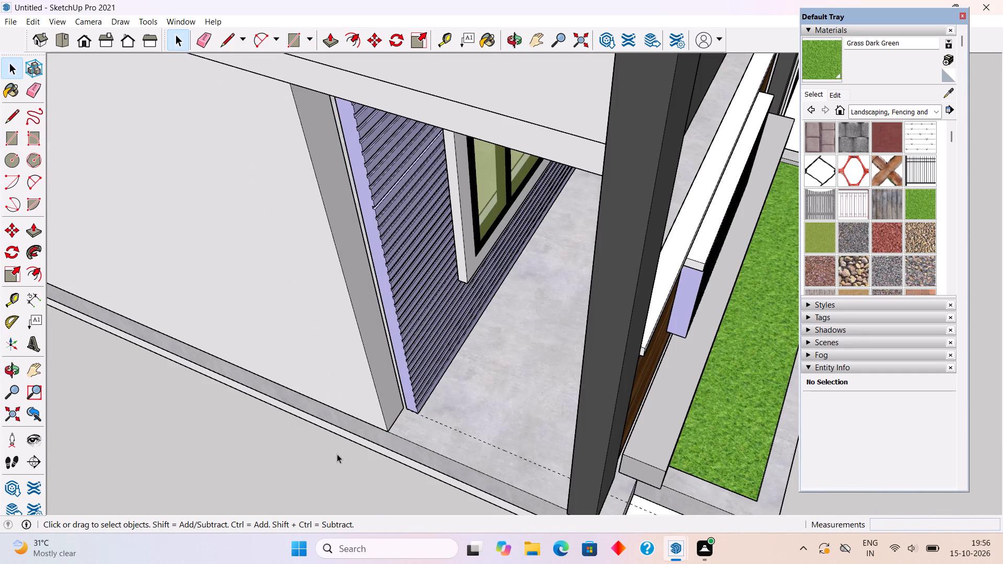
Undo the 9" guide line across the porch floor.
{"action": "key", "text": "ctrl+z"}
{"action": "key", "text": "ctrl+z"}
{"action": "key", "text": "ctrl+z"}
Extend the end of the ground-floor blank side wall about 4' 10" to the front column, closing the porch's side.
{"action": "left_click", "coordinate": [381, 384]}
{"action": "triple_click", "coordinate": [381, 384]}
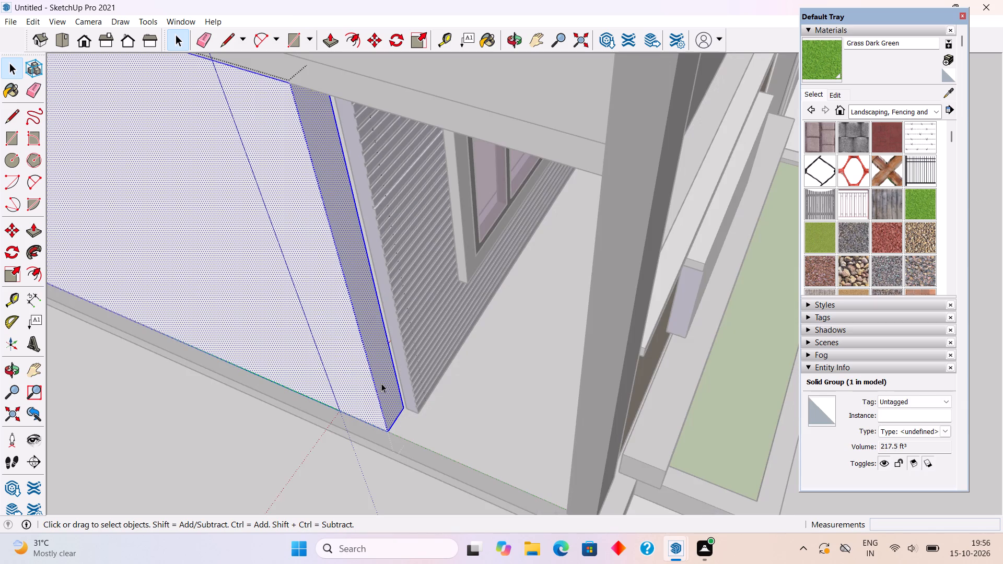
{"action": "key", "text": "p"}
{"action": "left_click", "coordinate": [381, 383]}
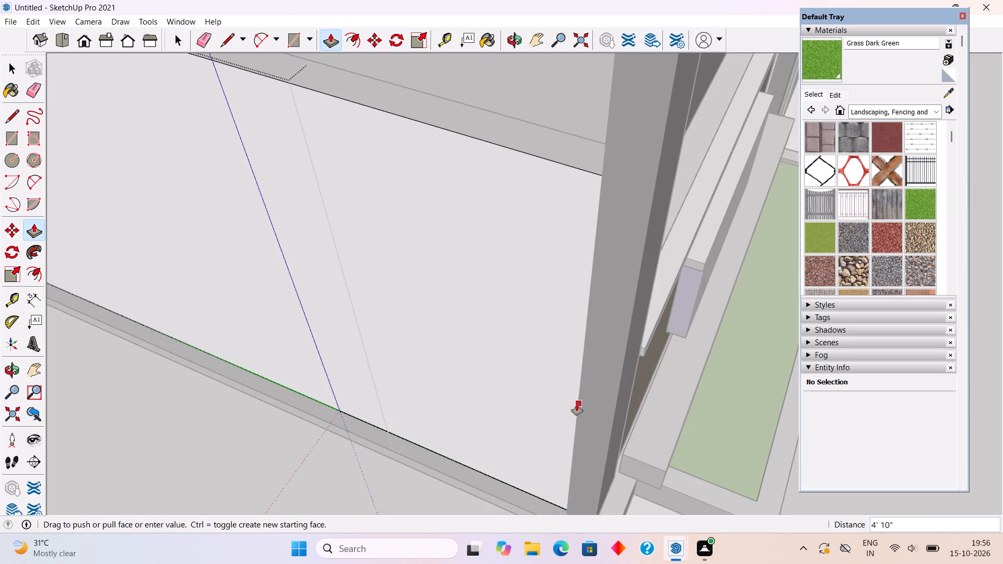
{"action": "left_click", "coordinate": [579, 406]}
{"action": "key", "text": "space"}
{"action": "scroll", "coordinate": [579, 407], "scroll_direction": "down", "scroll_amount": 16}
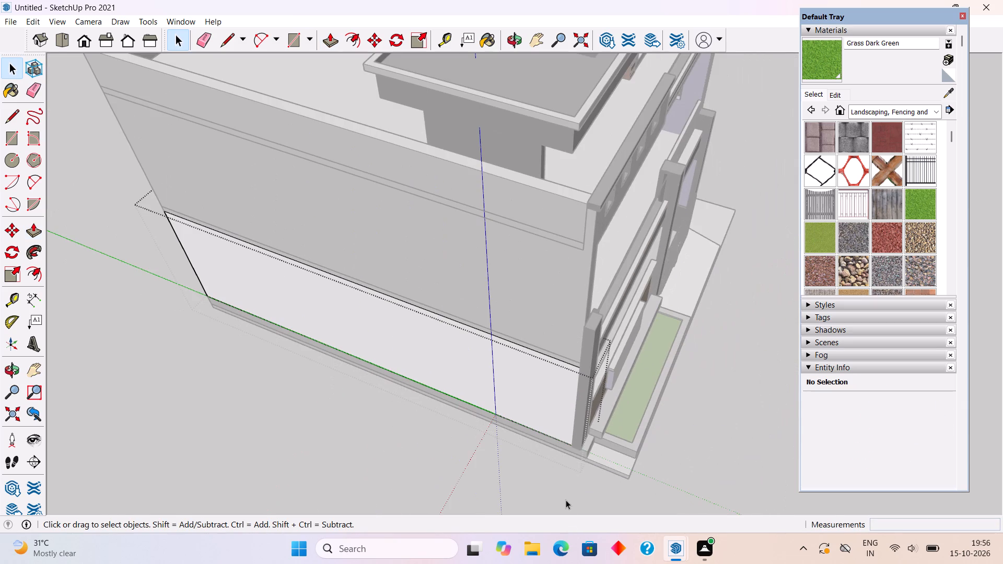
{"action": "left_click", "coordinate": [565, 497]}
Examine the whole house from the front and the corner with the side wall extended.
{"action": "scroll", "coordinate": [599, 438], "scroll_direction": "down", "scroll_amount": 4}
{"action": "middle_click_drag", "start_coordinate": [590, 422], "coordinate": [345, 314]}
{"action": "scroll", "coordinate": [346, 314], "scroll_direction": "down", "scroll_amount": 3}
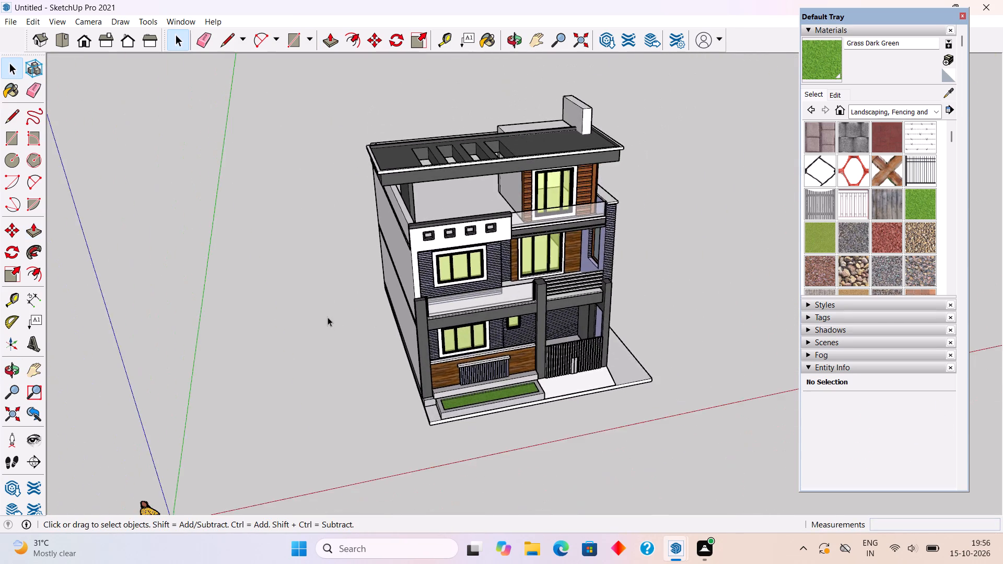
{"action": "scroll", "coordinate": [325, 325], "scroll_direction": "down", "scroll_amount": 2}
{"action": "middle_click_drag", "start_coordinate": [477, 407], "coordinate": [436, 304]}
{"action": "scroll", "coordinate": [420, 287], "scroll_direction": "up", "scroll_amount": 3}
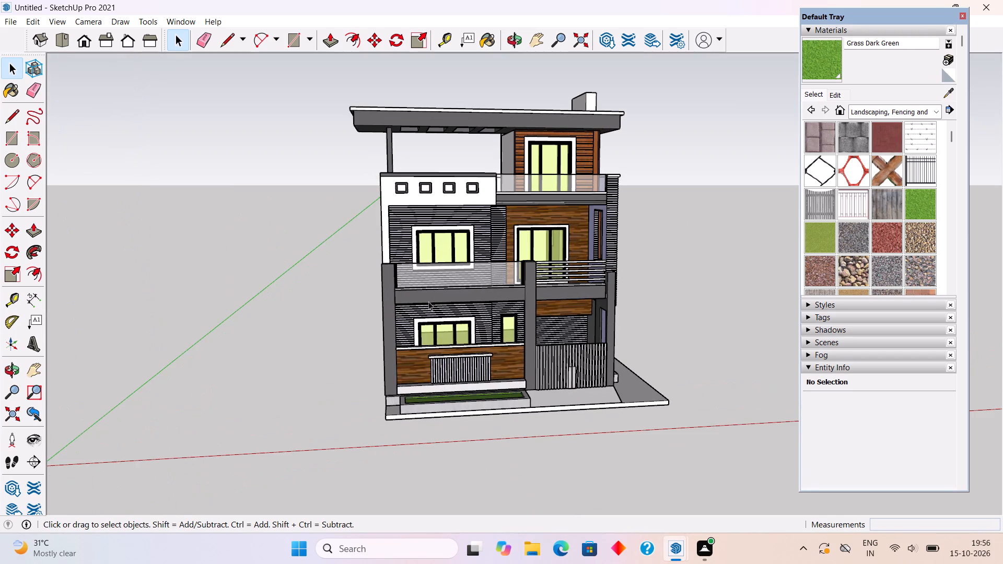
{"action": "middle_click_drag", "start_coordinate": [502, 398], "coordinate": [226, 354]}
{"action": "scroll", "coordinate": [227, 354], "scroll_direction": "up", "scroll_amount": 1}
{"action": "scroll", "coordinate": [778, 210], "scroll_direction": "up", "scroll_amount": 1}
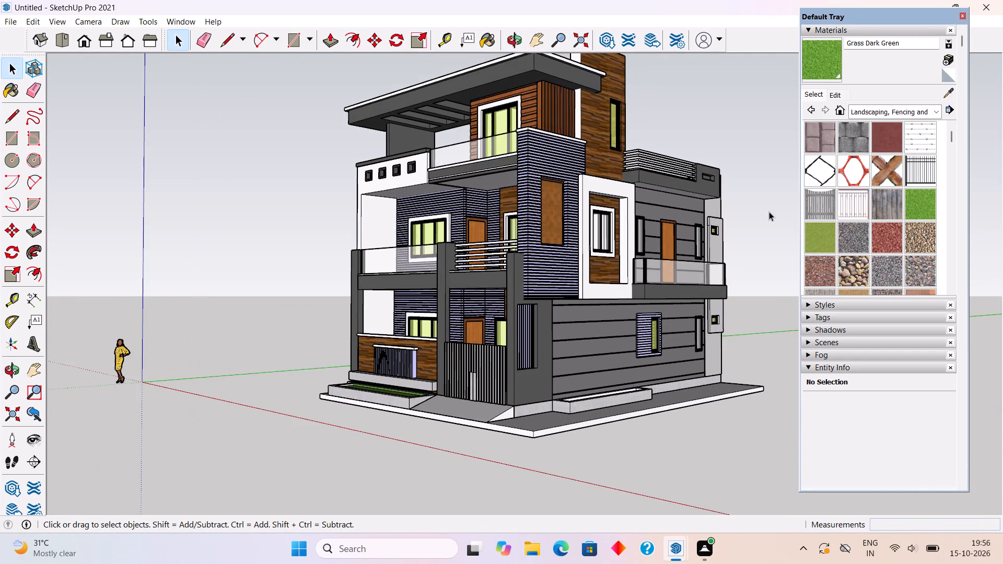
{"action": "scroll", "coordinate": [740, 247], "scroll_direction": "up", "scroll_amount": 2}
{"action": "middle_click_drag", "start_coordinate": [740, 251], "coordinate": [746, 250]}
{"action": "scroll", "coordinate": [746, 250], "scroll_direction": "down", "scroll_amount": 3}
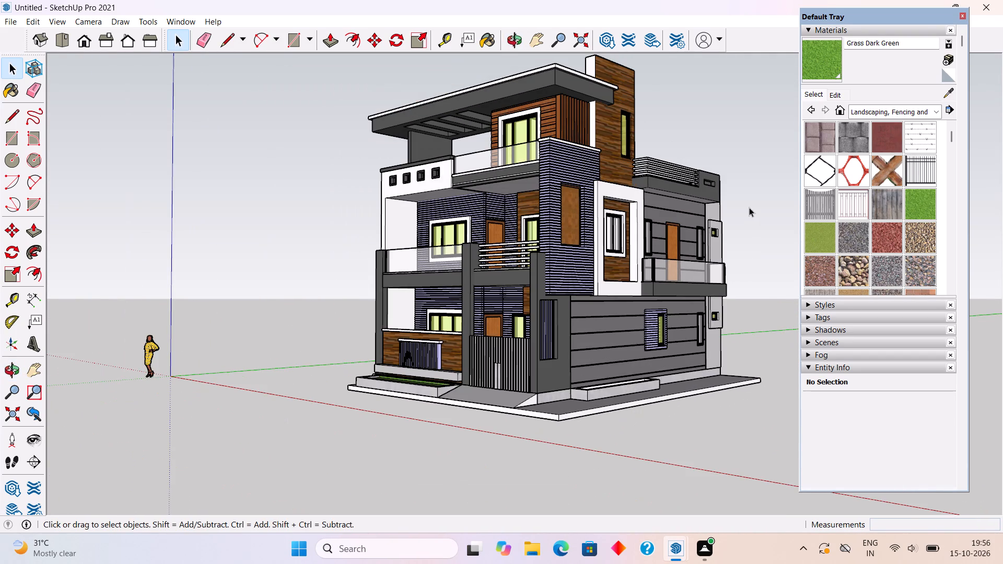
{"action": "middle_click_drag", "start_coordinate": [734, 226], "coordinate": [731, 242]}
{"action": "scroll", "coordinate": [731, 242], "scroll_direction": "down", "scroll_amount": 2}
{"action": "scroll", "coordinate": [706, 280], "scroll_direction": "up", "scroll_amount": 2}
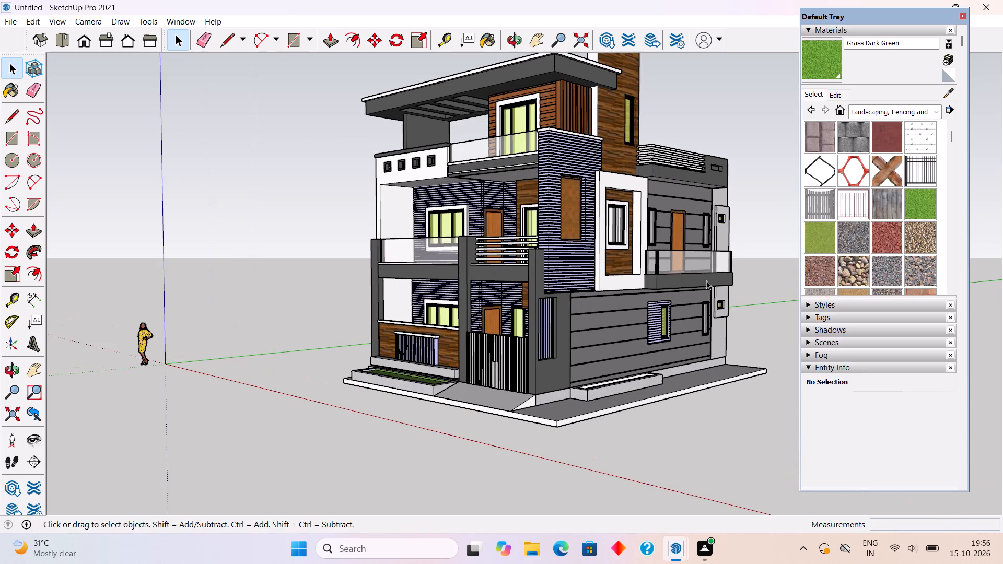
{"action": "middle_click_drag", "start_coordinate": [713, 267], "coordinate": [728, 255]}
{"action": "scroll", "coordinate": [728, 255], "scroll_direction": "down", "scroll_amount": 1}
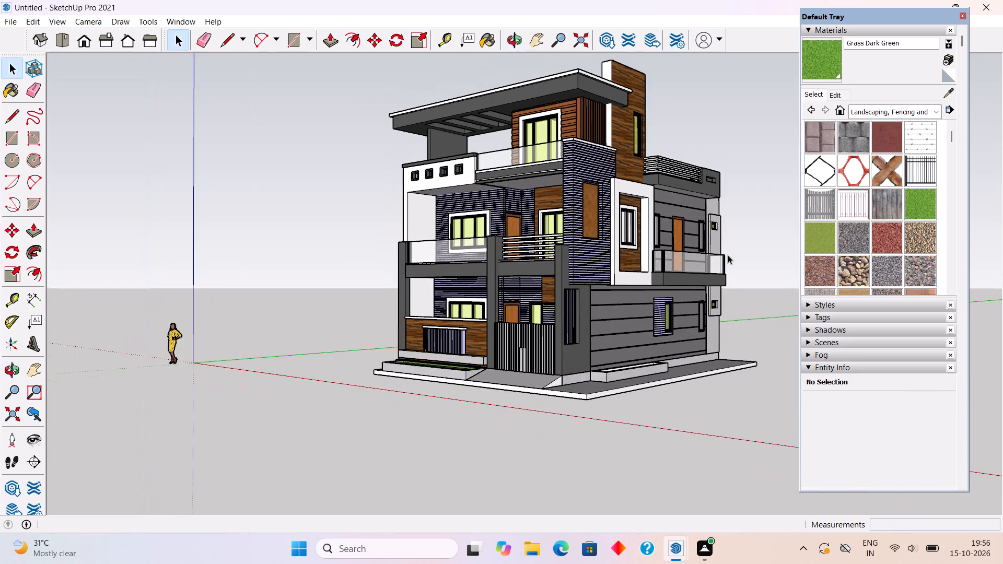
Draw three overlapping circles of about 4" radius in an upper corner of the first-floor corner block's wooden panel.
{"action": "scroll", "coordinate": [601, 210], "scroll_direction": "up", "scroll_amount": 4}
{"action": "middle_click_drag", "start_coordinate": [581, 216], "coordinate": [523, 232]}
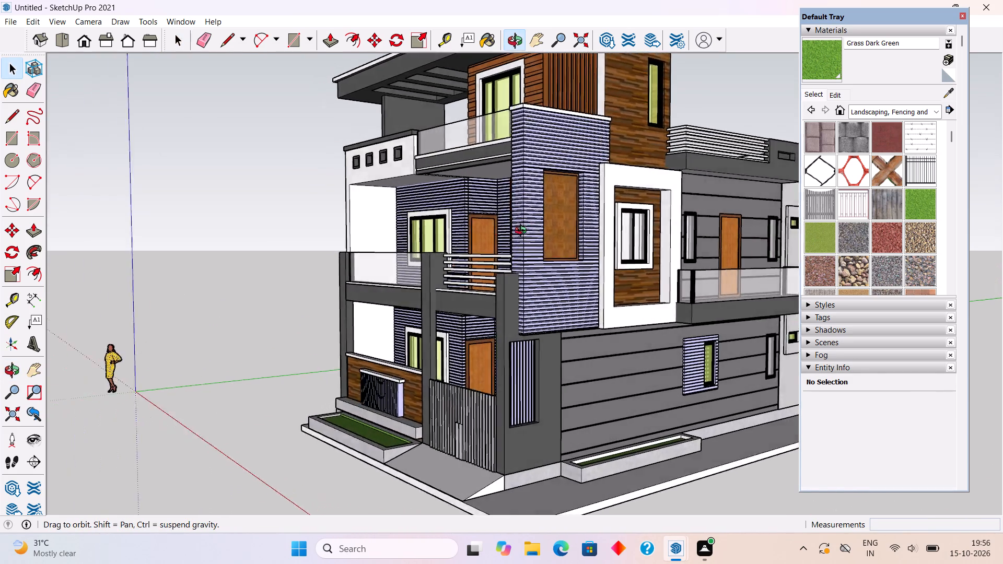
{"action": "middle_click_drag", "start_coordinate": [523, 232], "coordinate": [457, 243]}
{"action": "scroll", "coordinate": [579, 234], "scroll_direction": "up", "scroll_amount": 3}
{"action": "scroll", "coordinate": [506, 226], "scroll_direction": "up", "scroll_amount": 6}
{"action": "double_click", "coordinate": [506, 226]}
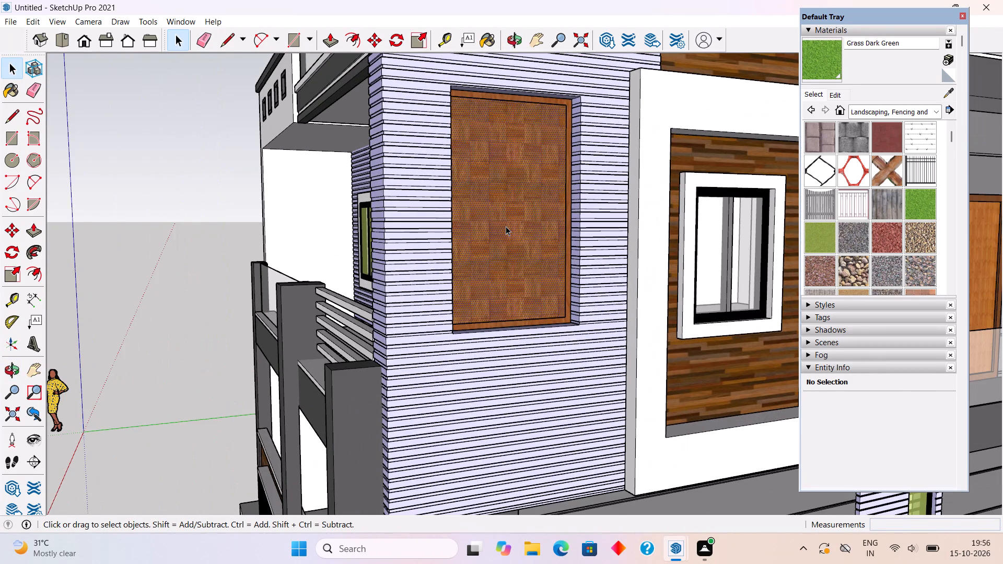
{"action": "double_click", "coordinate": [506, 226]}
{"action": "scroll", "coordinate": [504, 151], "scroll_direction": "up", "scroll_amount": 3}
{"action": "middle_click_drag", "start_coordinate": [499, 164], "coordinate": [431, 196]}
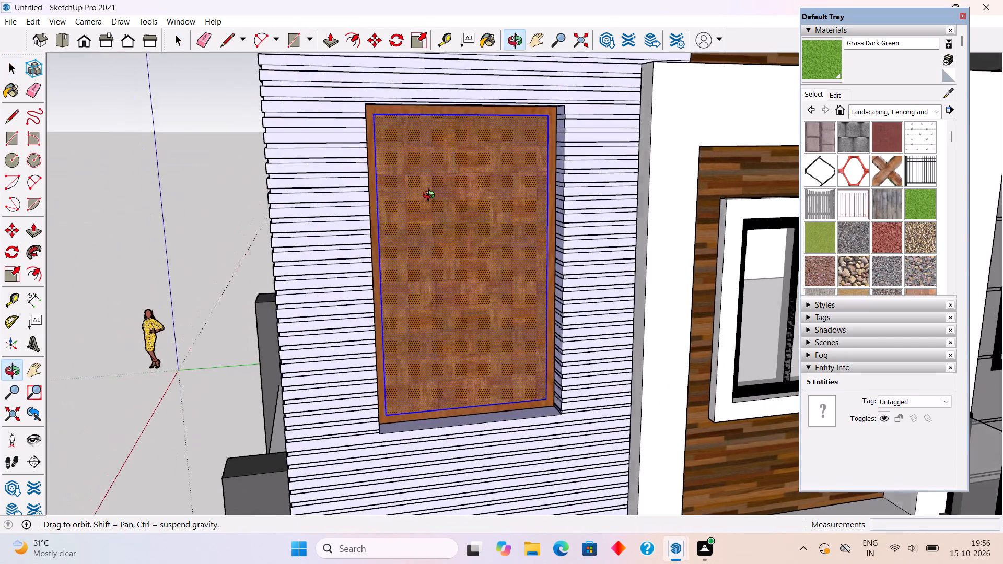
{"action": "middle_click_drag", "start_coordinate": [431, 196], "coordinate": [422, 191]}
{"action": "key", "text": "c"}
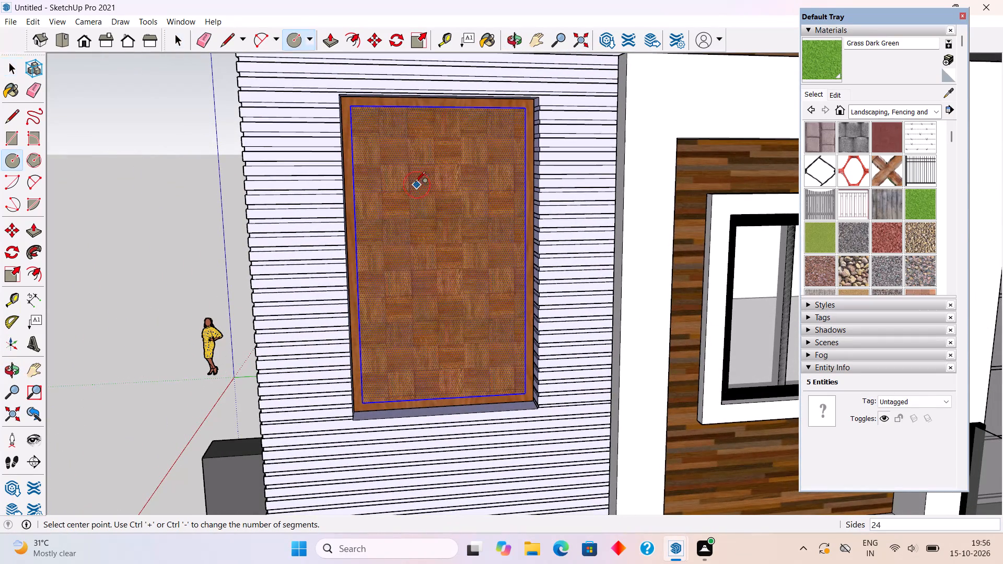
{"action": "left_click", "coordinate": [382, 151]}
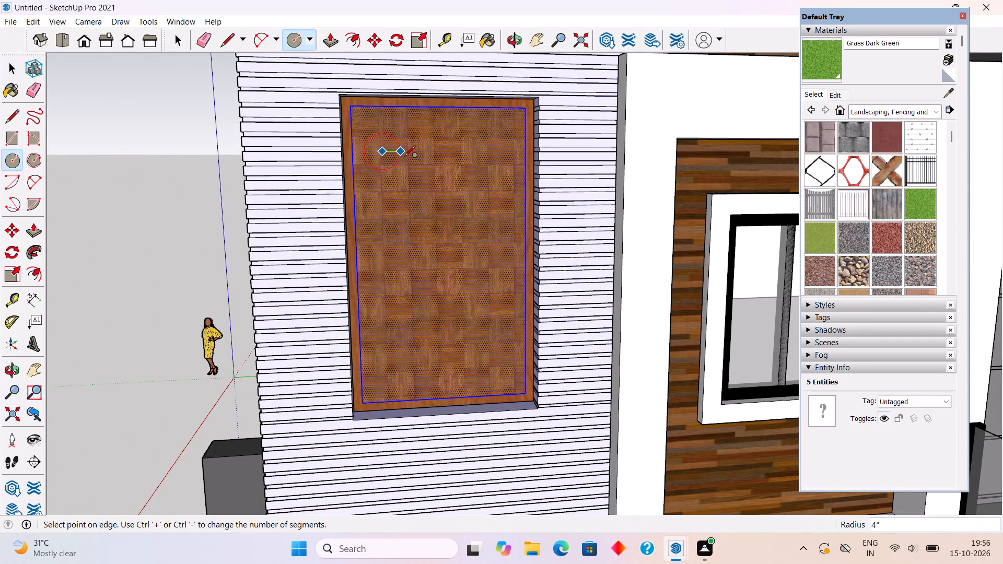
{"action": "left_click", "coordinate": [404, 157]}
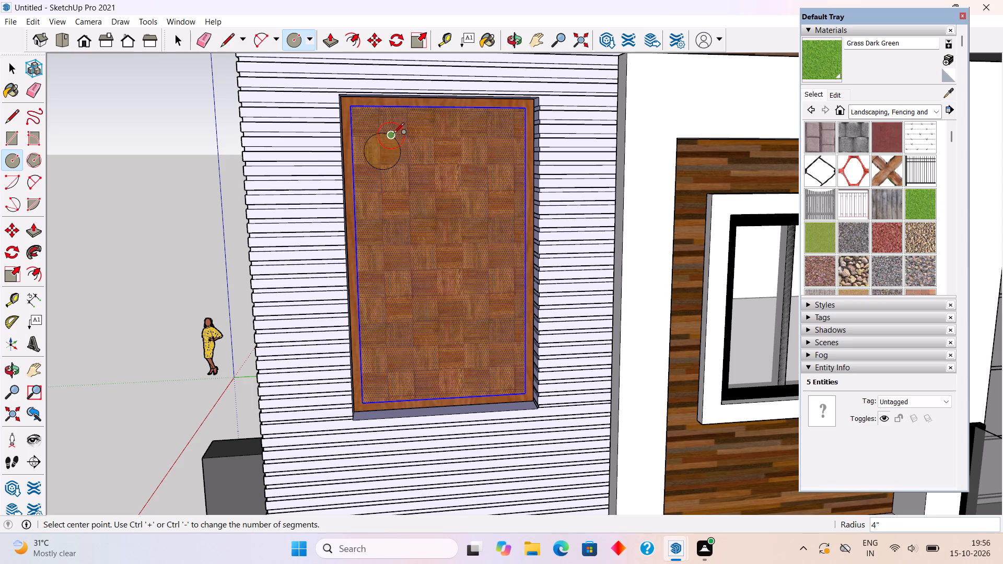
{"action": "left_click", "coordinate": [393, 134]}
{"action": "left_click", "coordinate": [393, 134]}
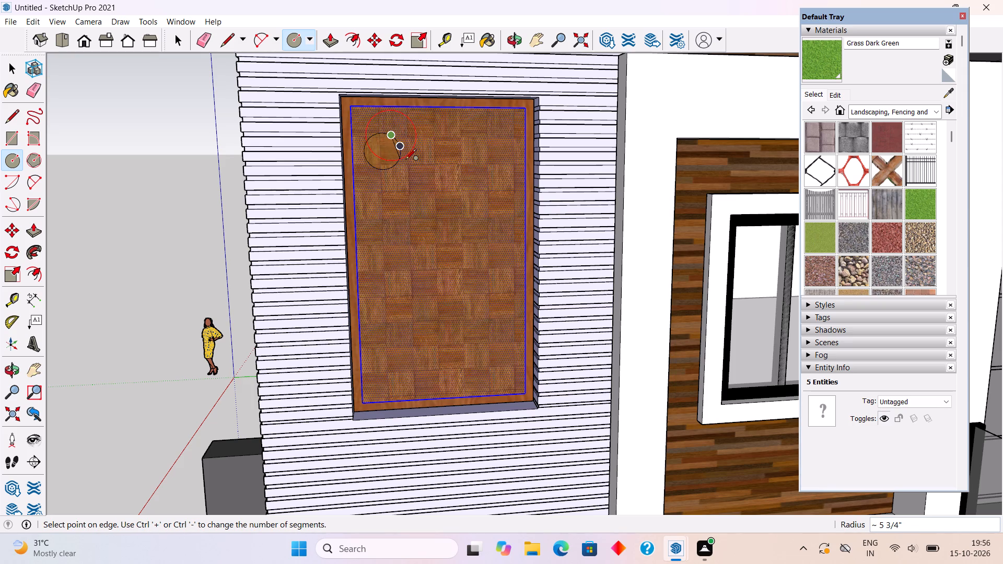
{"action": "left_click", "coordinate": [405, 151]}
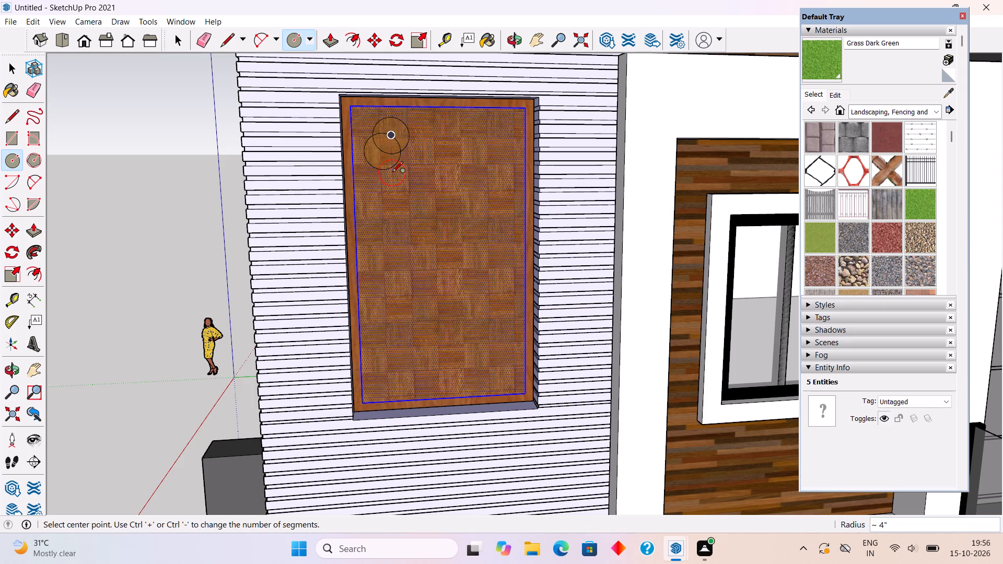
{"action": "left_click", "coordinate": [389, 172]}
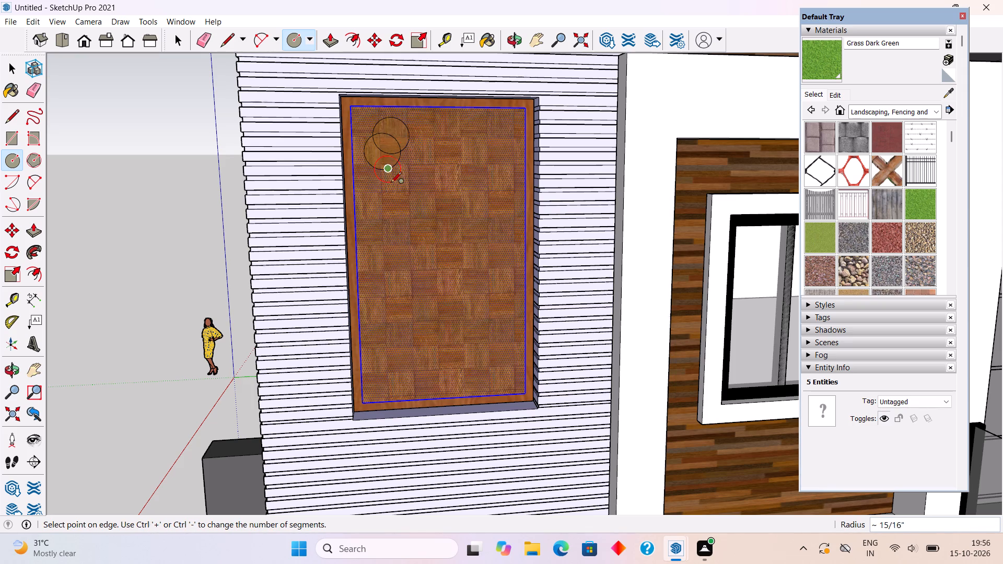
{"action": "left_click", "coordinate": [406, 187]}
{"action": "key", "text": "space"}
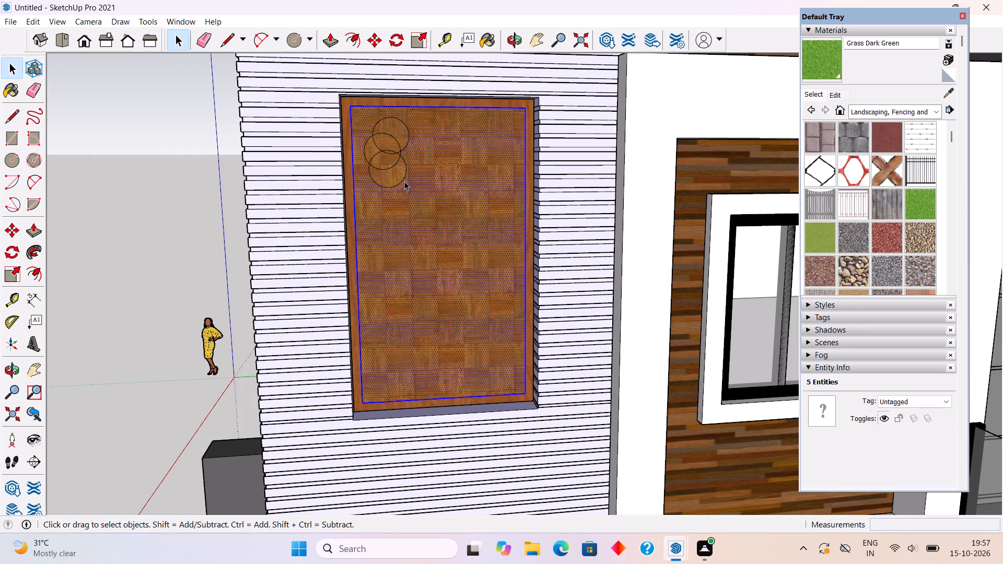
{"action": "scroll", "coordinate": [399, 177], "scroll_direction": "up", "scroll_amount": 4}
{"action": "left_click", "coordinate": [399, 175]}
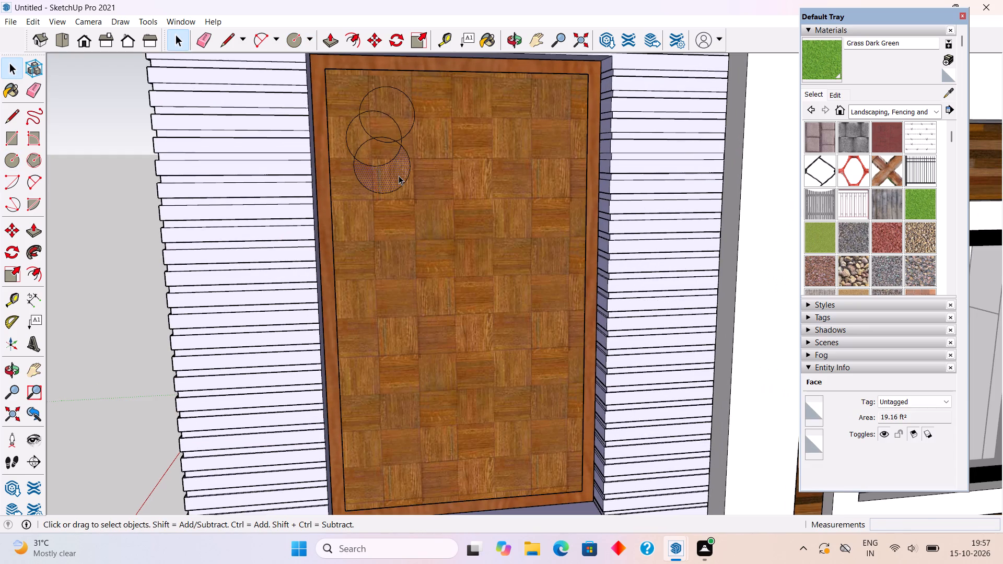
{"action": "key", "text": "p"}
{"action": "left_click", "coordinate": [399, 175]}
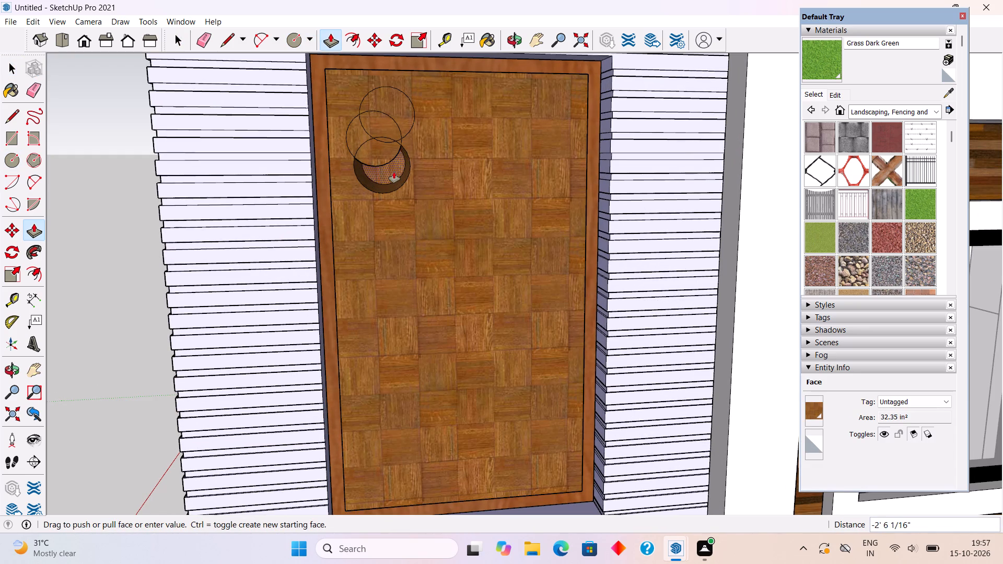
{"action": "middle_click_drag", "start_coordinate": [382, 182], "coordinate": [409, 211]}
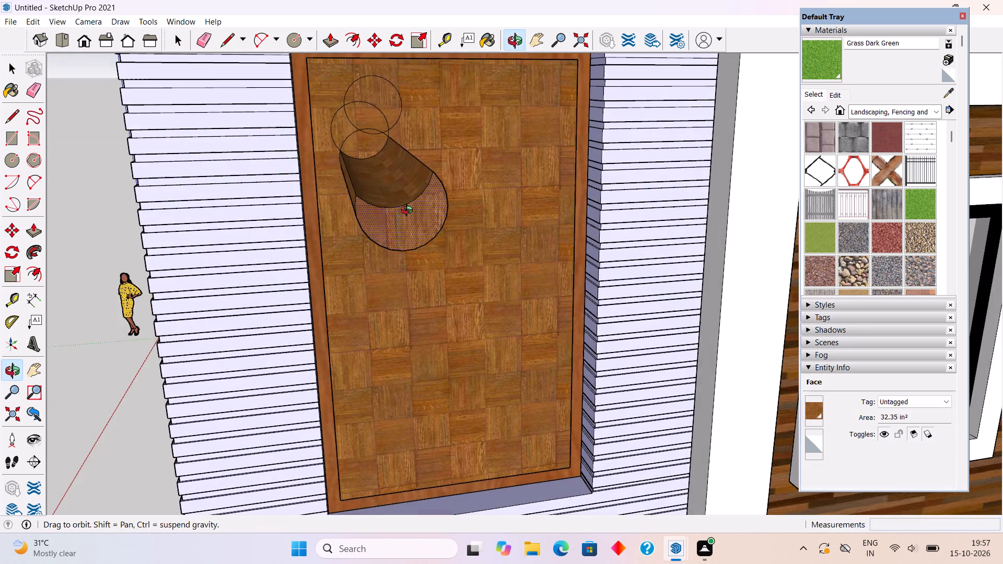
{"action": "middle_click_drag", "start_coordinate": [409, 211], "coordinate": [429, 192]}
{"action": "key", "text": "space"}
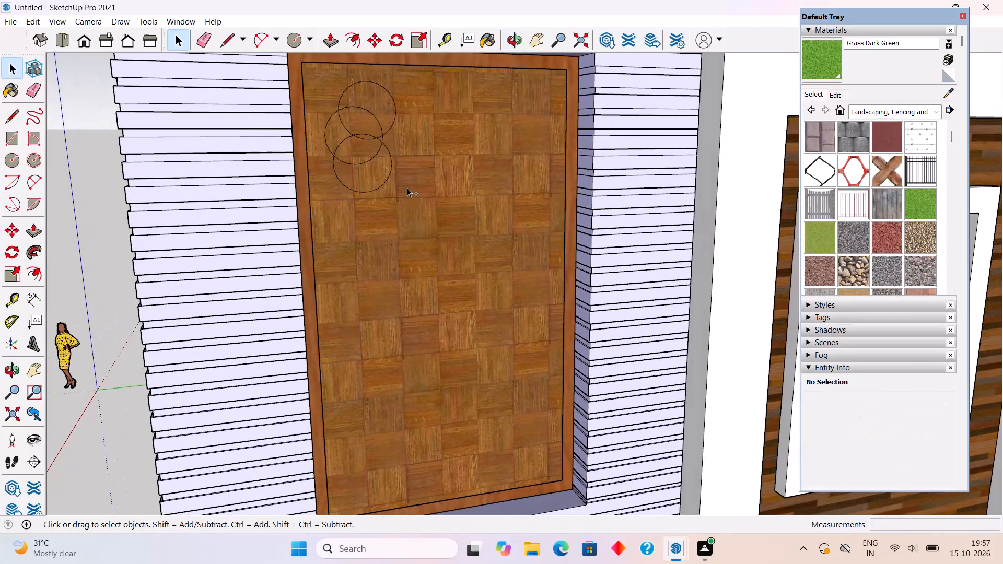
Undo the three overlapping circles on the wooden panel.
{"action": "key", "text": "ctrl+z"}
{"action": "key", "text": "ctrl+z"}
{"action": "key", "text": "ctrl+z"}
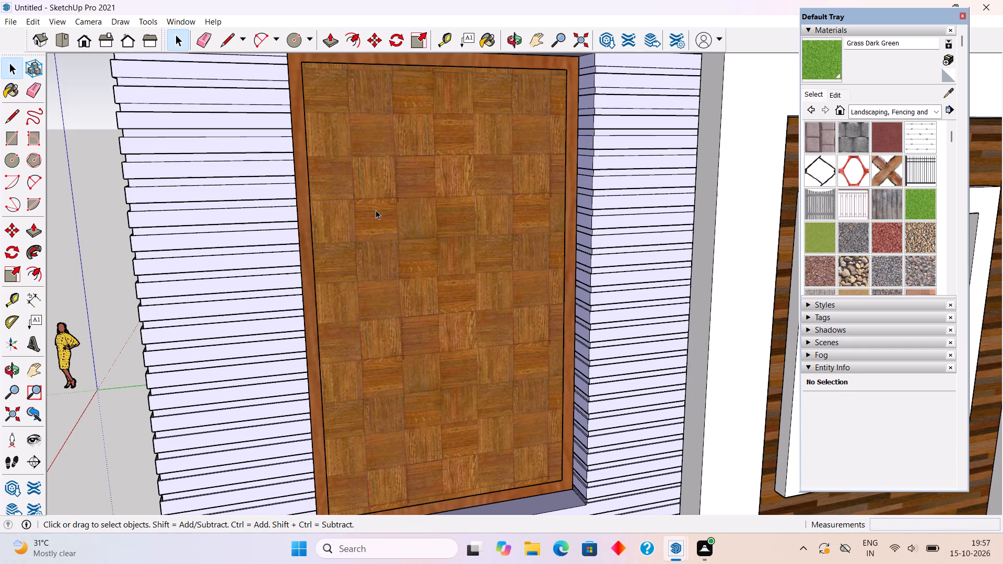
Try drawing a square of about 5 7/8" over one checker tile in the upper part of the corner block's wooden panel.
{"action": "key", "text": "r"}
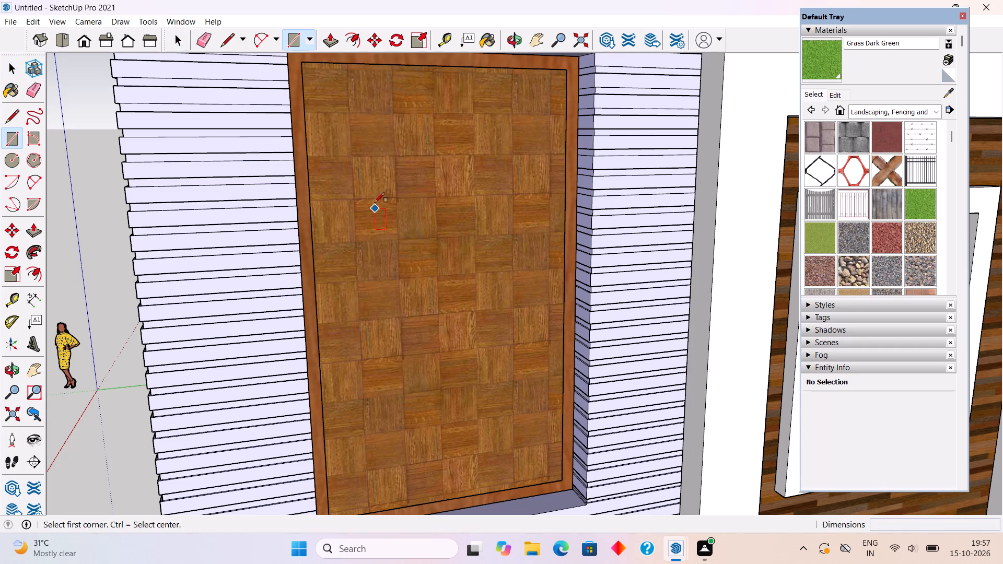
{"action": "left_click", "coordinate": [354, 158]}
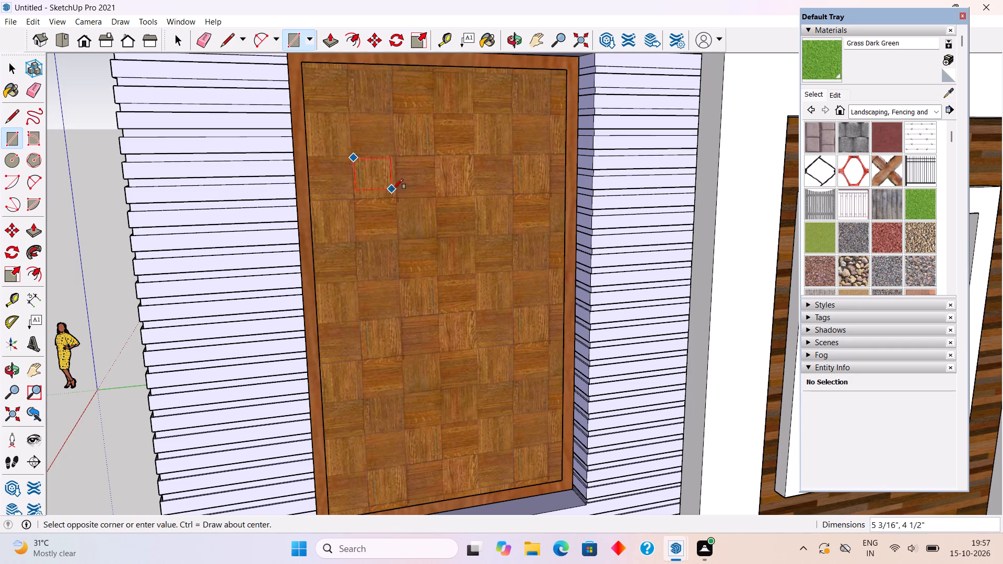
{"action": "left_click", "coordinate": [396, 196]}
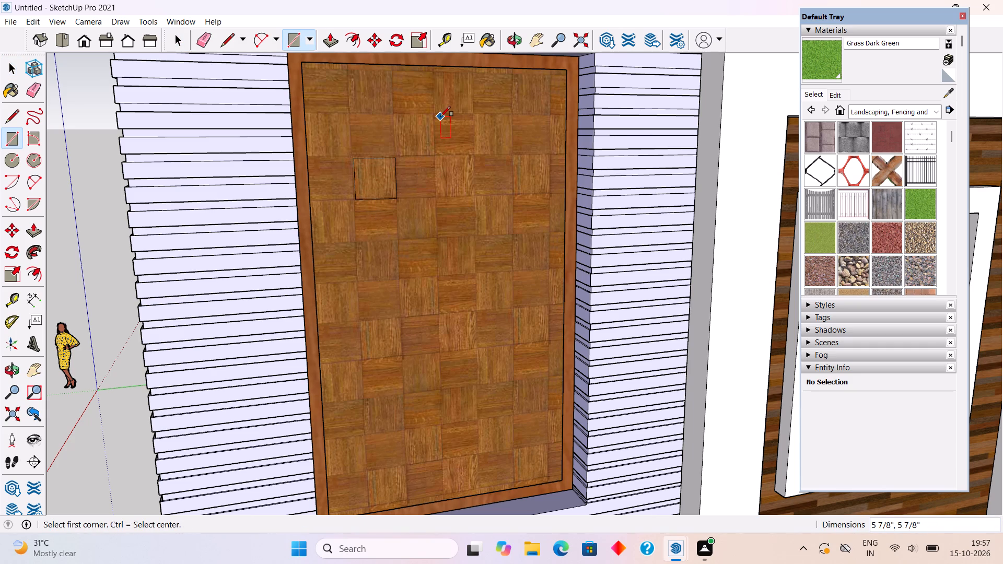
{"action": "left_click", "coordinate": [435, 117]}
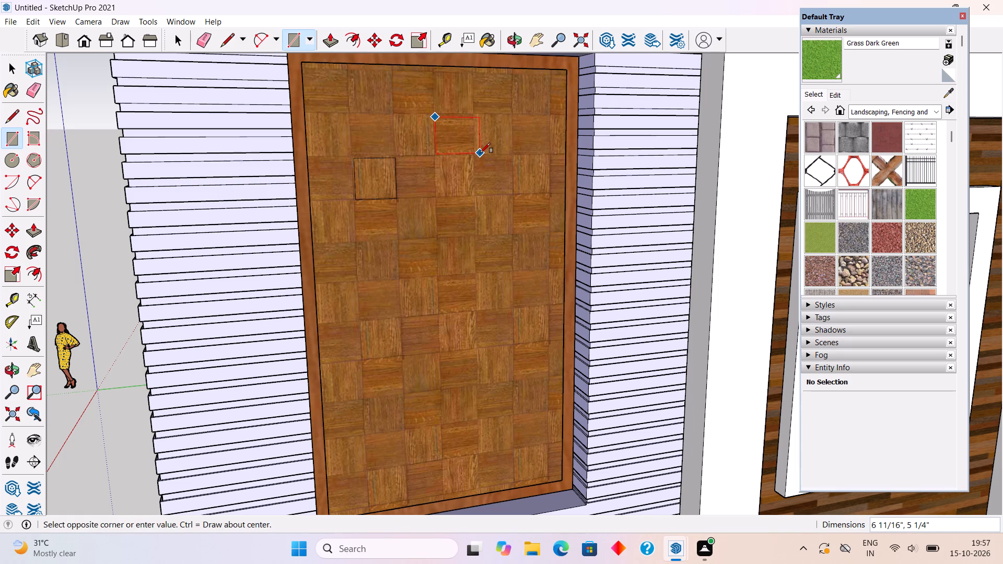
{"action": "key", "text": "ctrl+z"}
Select the wooden panel's face with its edges and draw five separate squares of about 5" to 6" scattered across its upper half.
{"action": "key", "text": "space"}
{"action": "triple_click", "coordinate": [459, 199]}
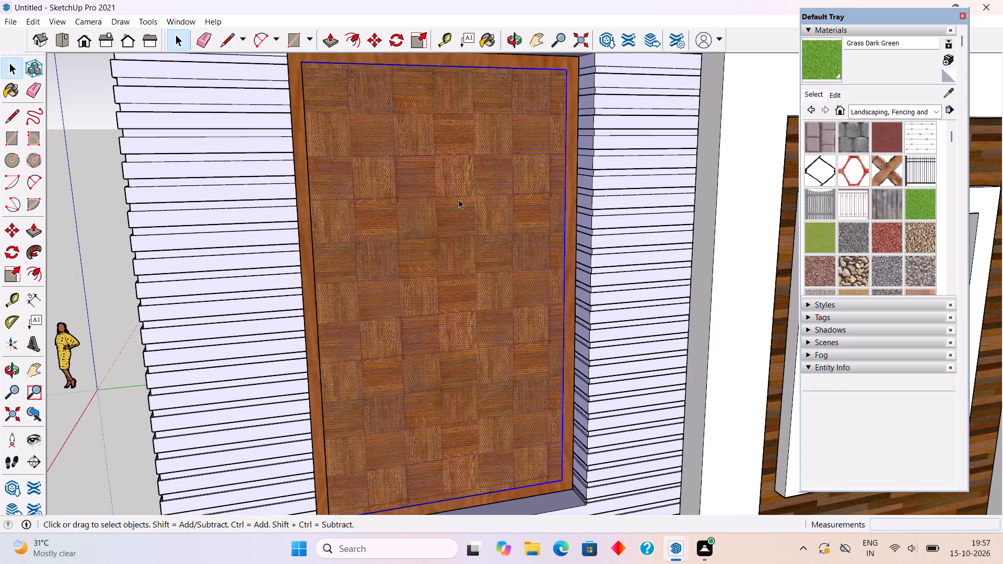
{"action": "key", "text": "r"}
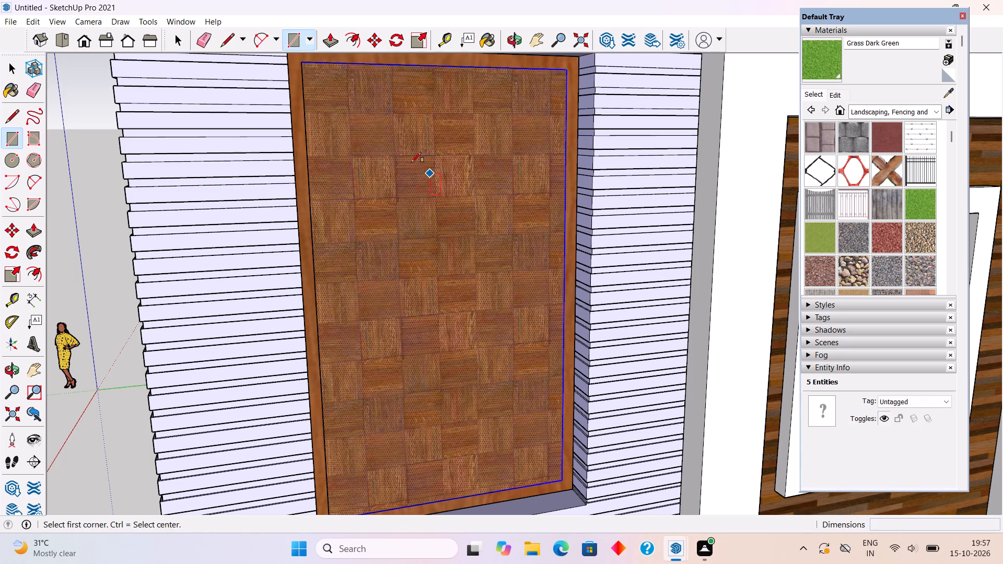
{"action": "left_click", "coordinate": [352, 112]}
{"action": "left_click", "coordinate": [394, 154]}
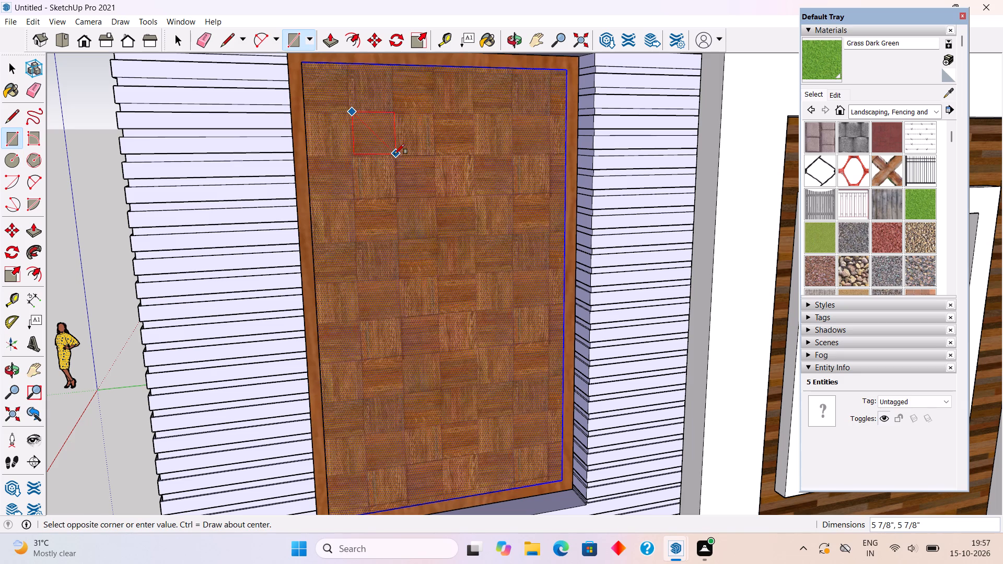
{"action": "left_click", "coordinate": [436, 76]}
{"action": "left_click", "coordinate": [474, 115]}
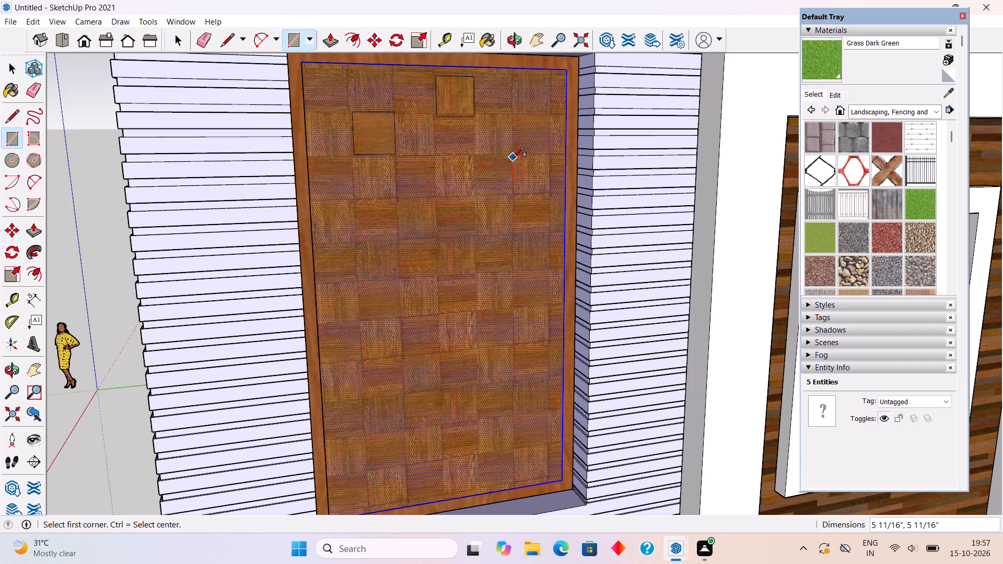
{"action": "left_click", "coordinate": [480, 157]}
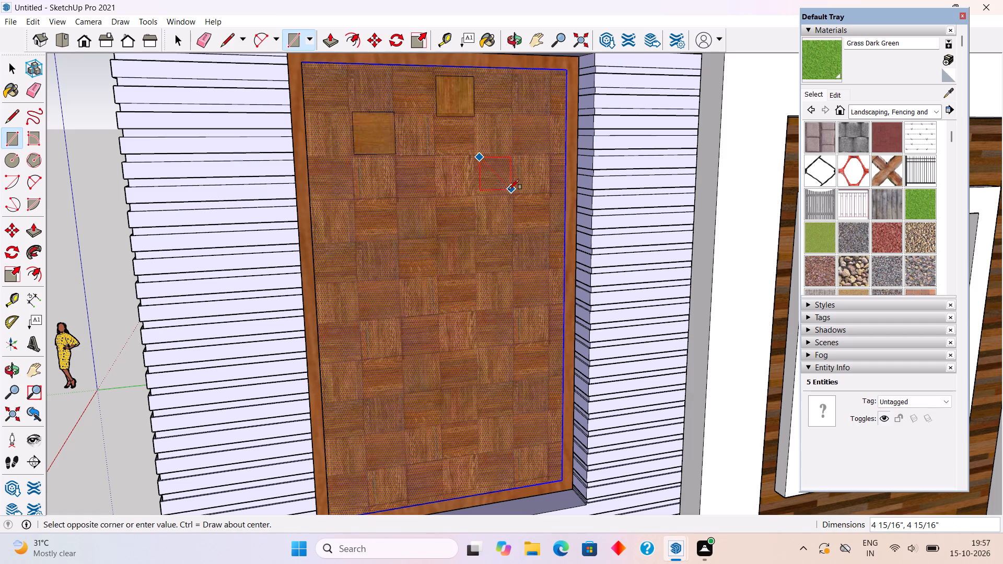
{"action": "left_click", "coordinate": [509, 190]}
{"action": "left_click", "coordinate": [517, 75]}
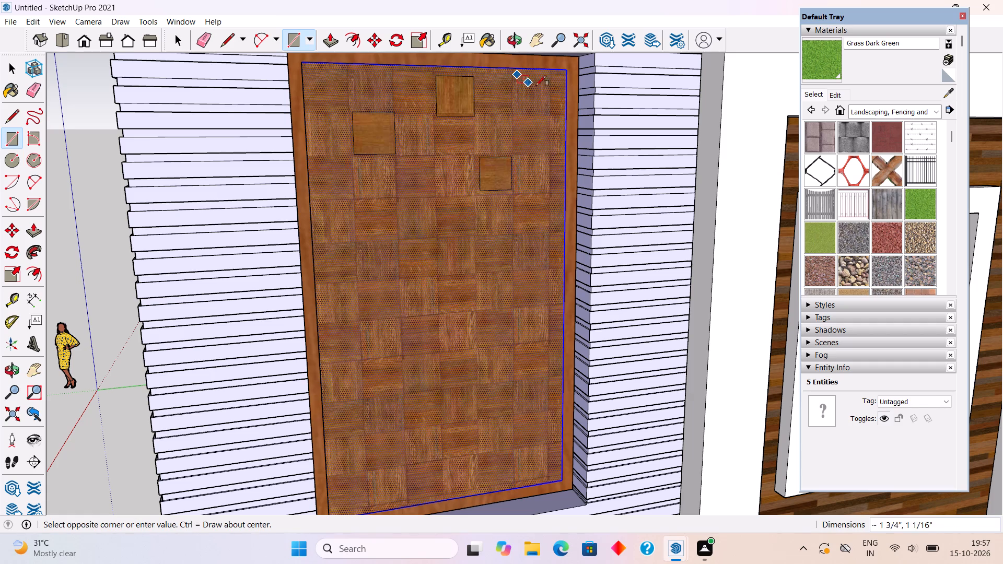
{"action": "left_click", "coordinate": [551, 116]}
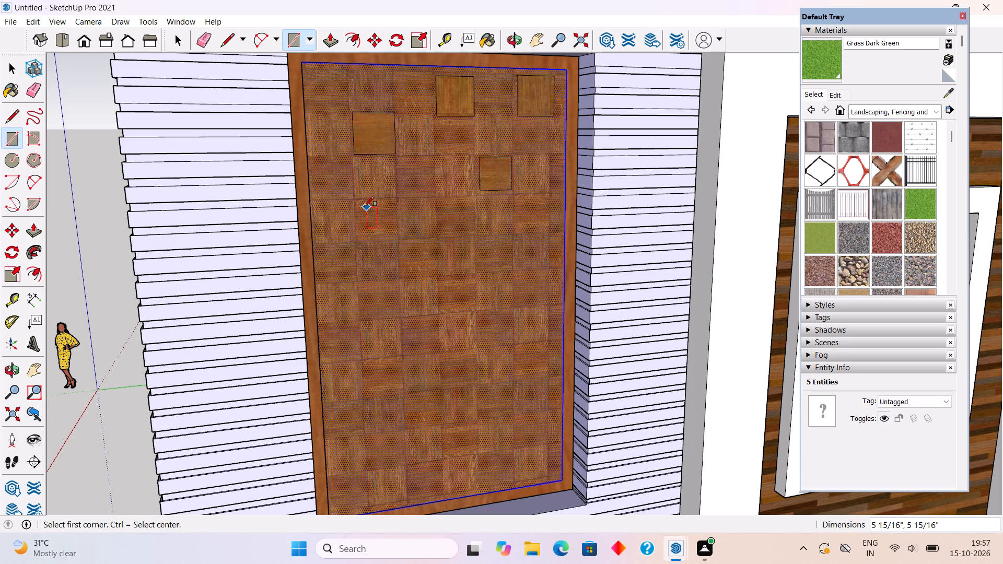
{"action": "left_click", "coordinate": [399, 198]}
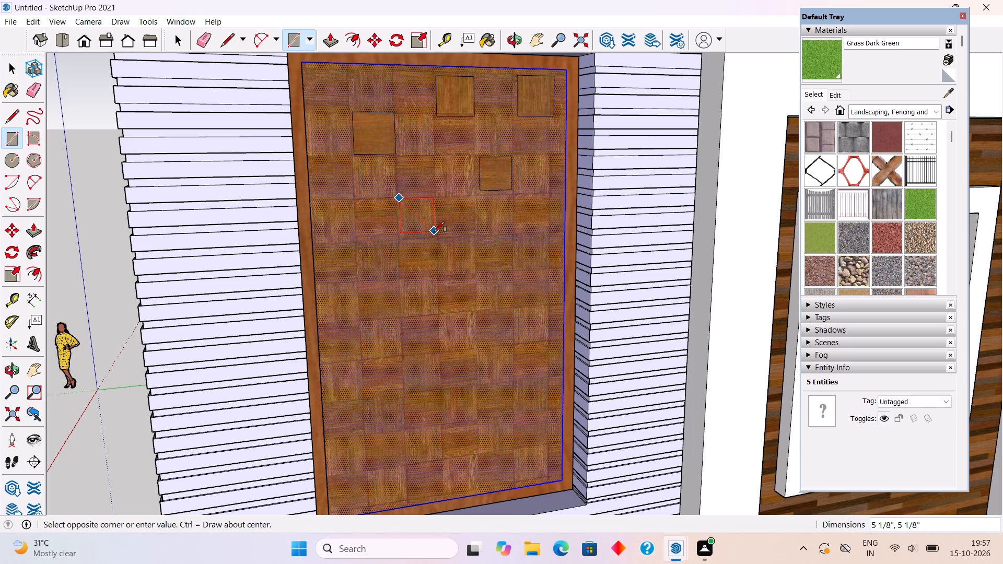
{"action": "left_click", "coordinate": [434, 232]}
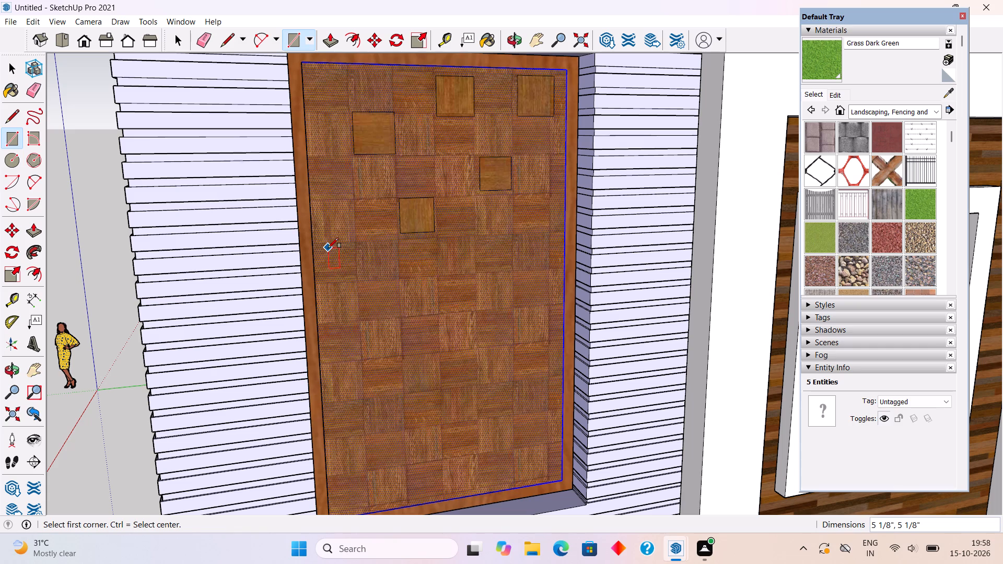
Draw three more separate squares of about 5 1/4" to 6" scattered across the middle of the wooden panel.
{"action": "left_click", "coordinate": [328, 248]}
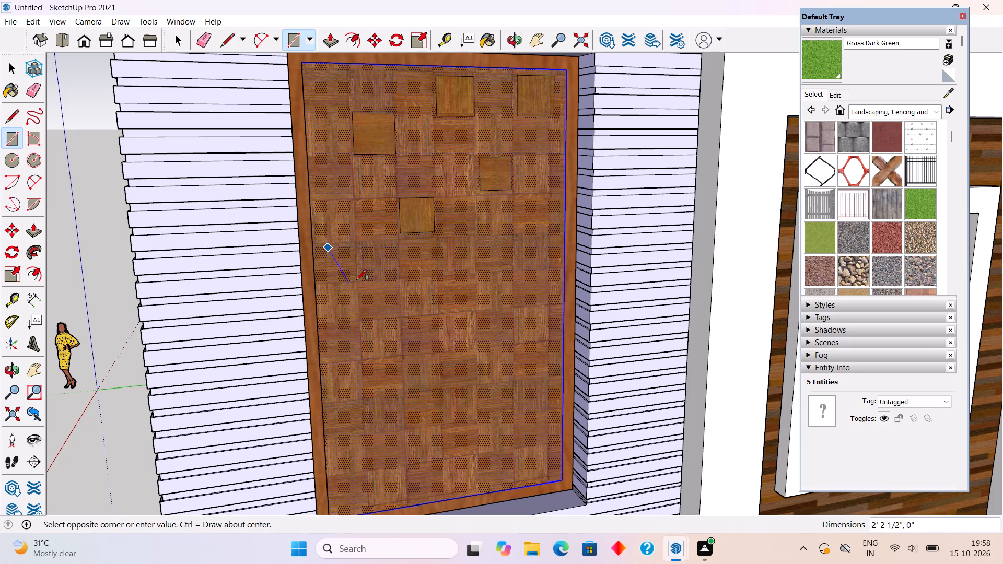
{"action": "left_click", "coordinate": [356, 280]}
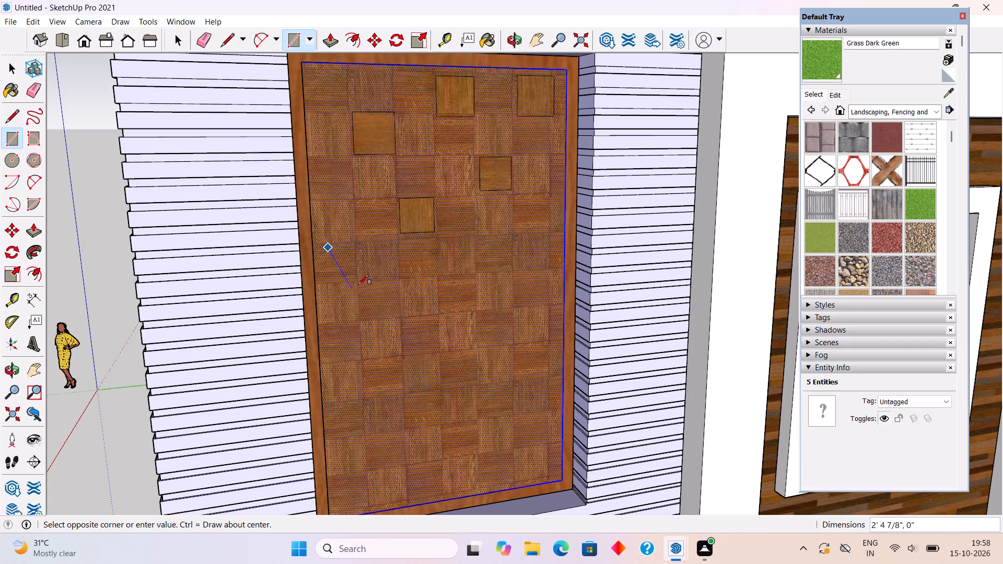
{"action": "left_click", "coordinate": [365, 281]}
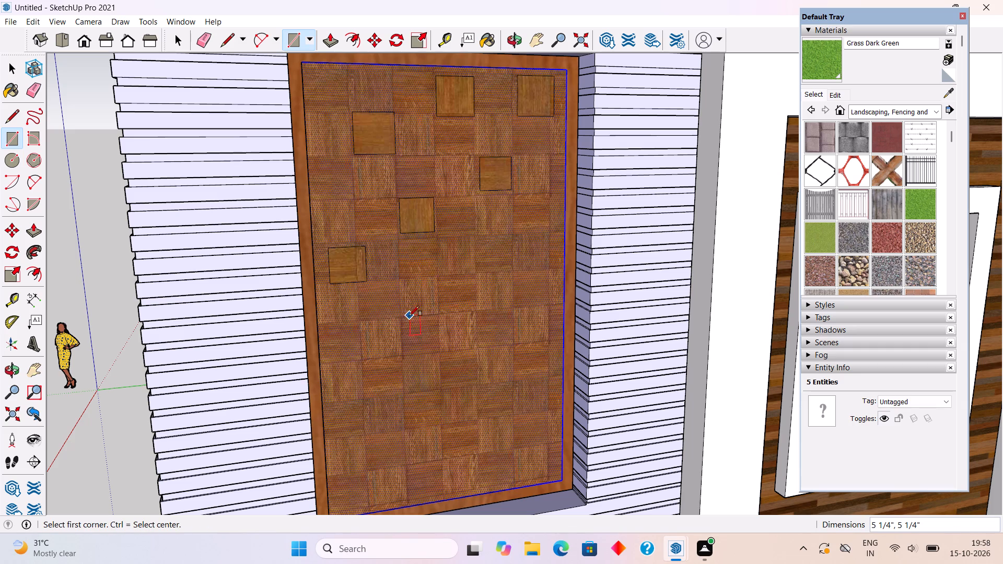
{"action": "left_click", "coordinate": [391, 318]}
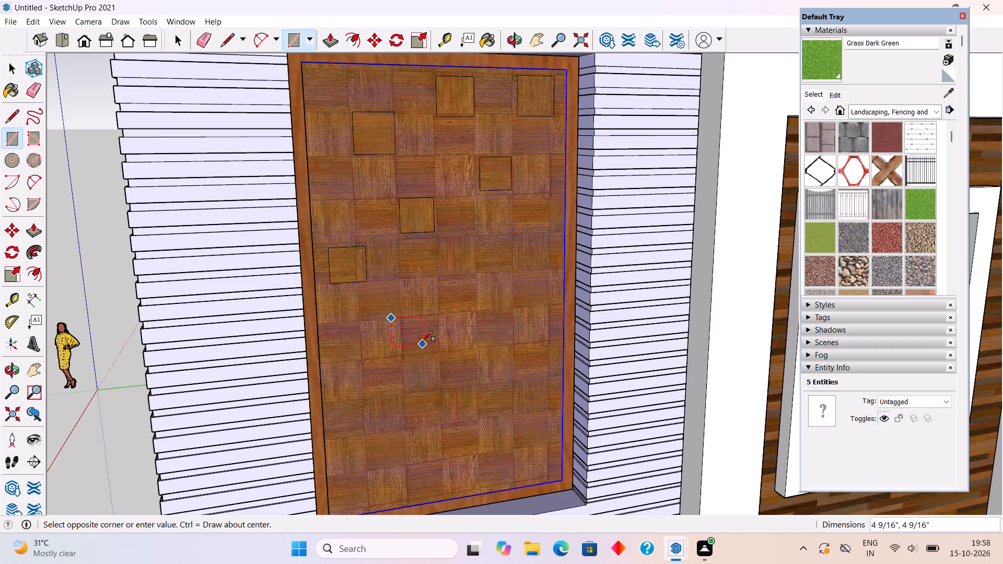
{"action": "scroll", "coordinate": [421, 349], "scroll_direction": "up", "scroll_amount": 4}
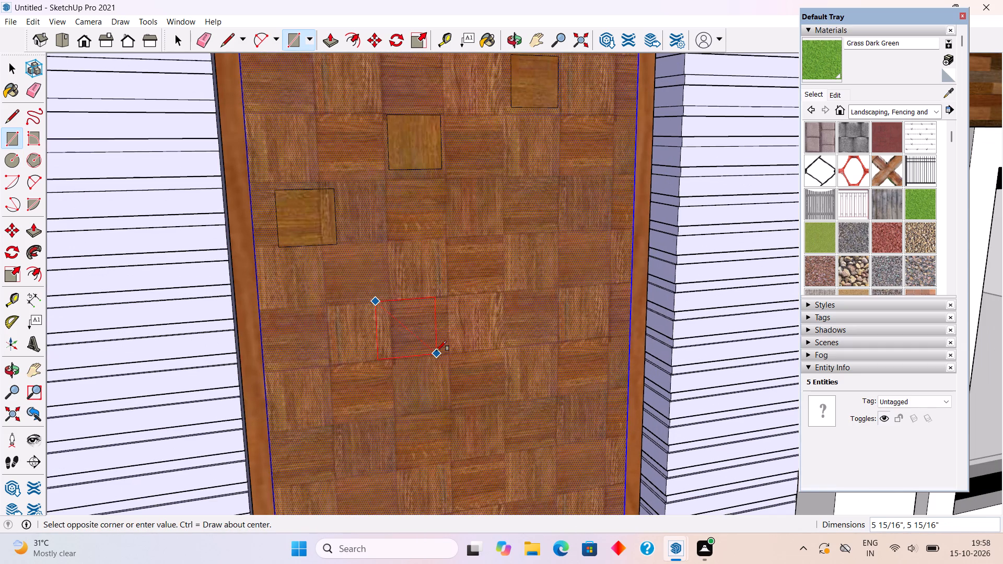
{"action": "left_click", "coordinate": [436, 351]}
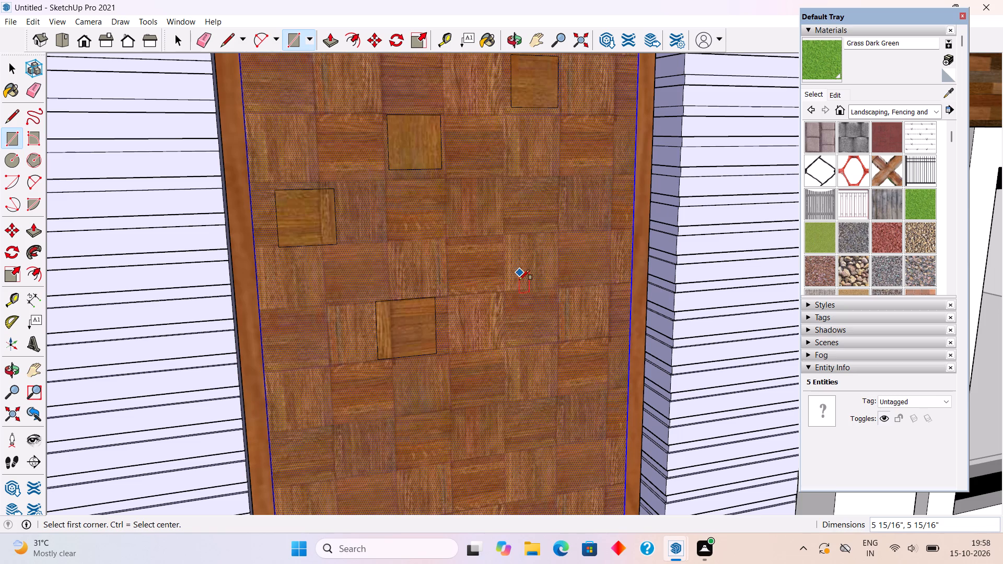
{"action": "left_click", "coordinate": [506, 185]}
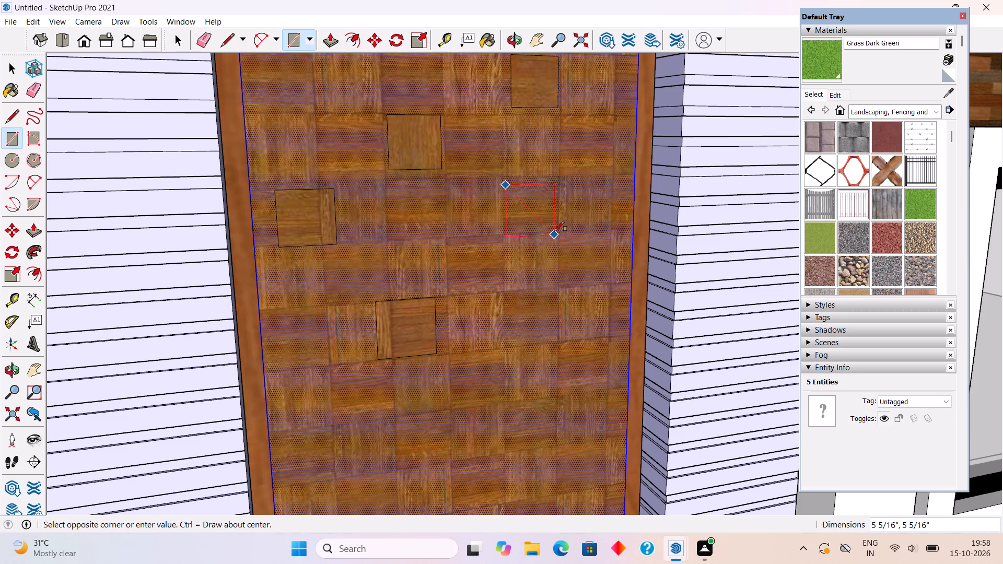
{"action": "left_click", "coordinate": [555, 231]}
Draw three more separate squares of about 6" to 6 3/4" scattered across the lower part of the wooden panel.
{"action": "scroll", "coordinate": [550, 214], "scroll_direction": "down", "scroll_amount": 5}
{"action": "scroll", "coordinate": [545, 297], "scroll_direction": "down", "scroll_amount": 4}
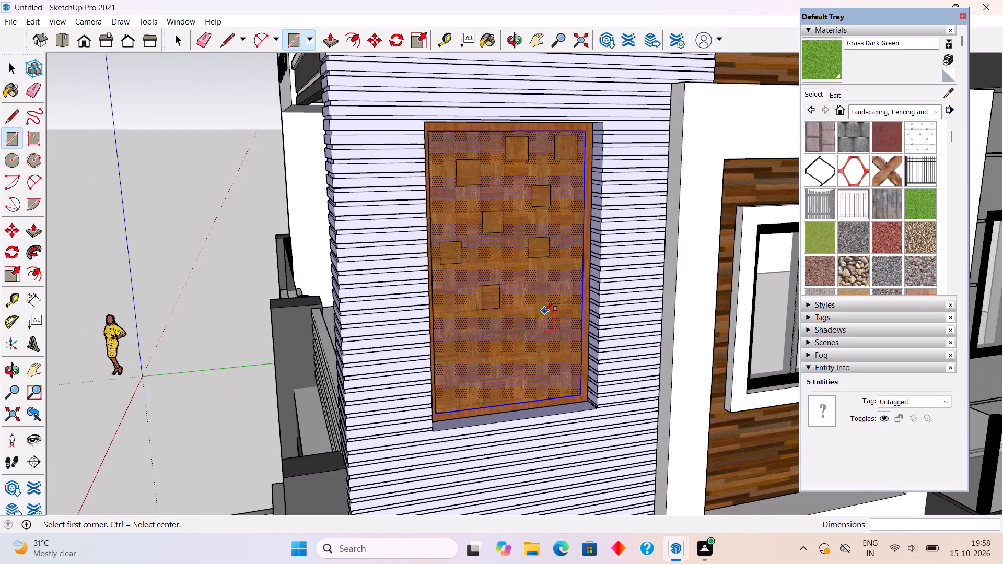
{"action": "left_click", "coordinate": [534, 311]}
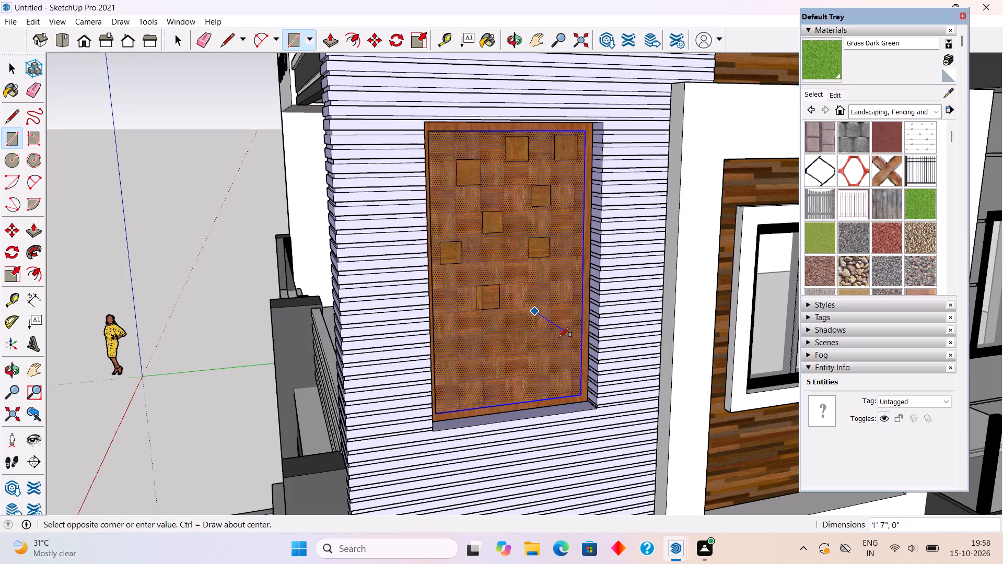
{"action": "scroll", "coordinate": [563, 339], "scroll_direction": "up", "scroll_amount": 4}
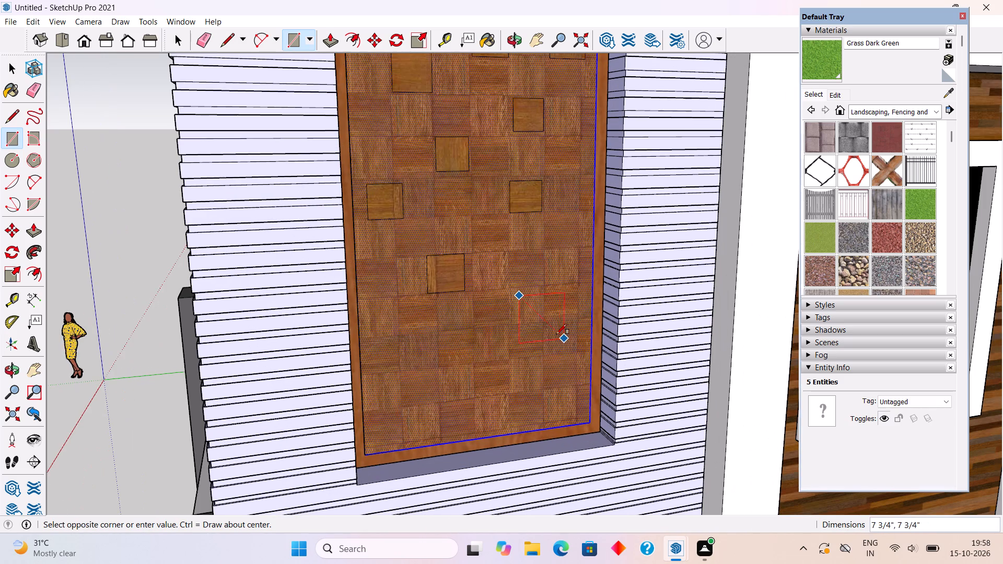
{"action": "left_click", "coordinate": [555, 333]}
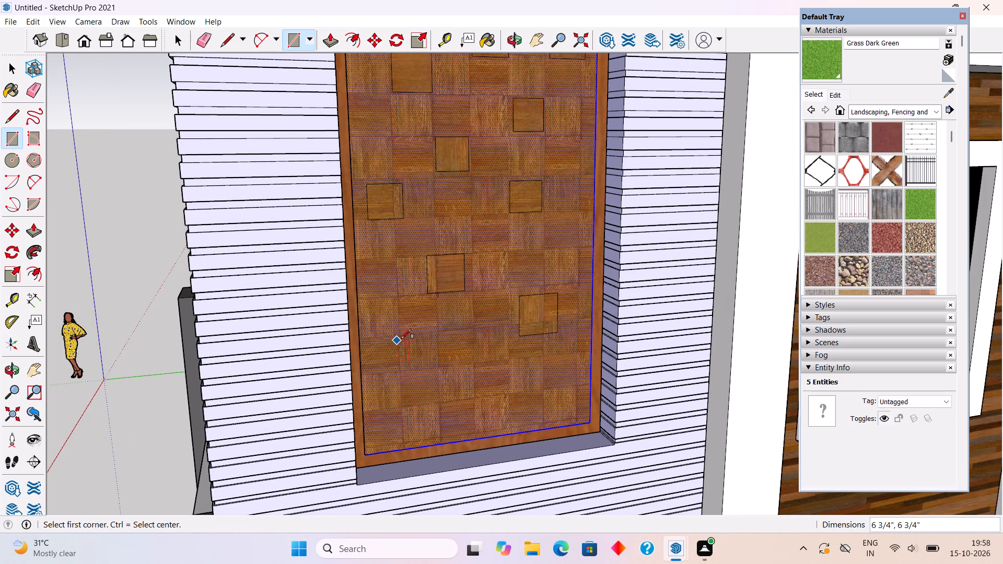
{"action": "left_click", "coordinate": [401, 336]}
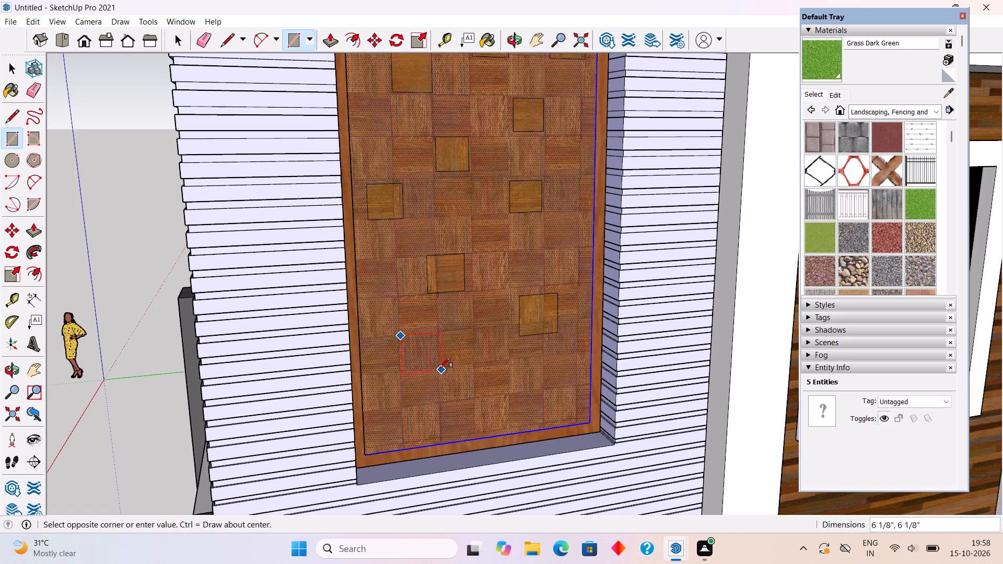
{"action": "key", "text": "r"}
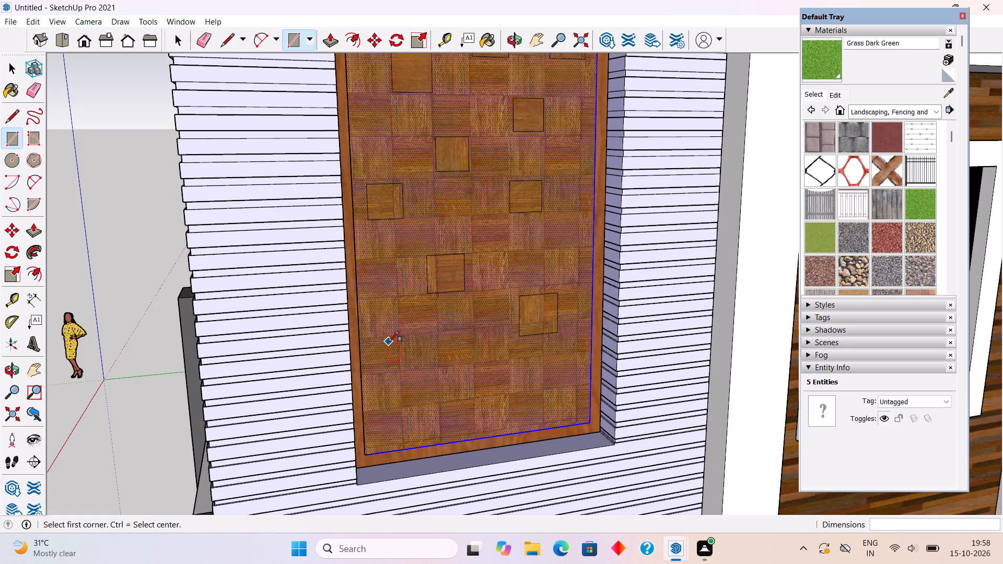
{"action": "left_click", "coordinate": [386, 338]}
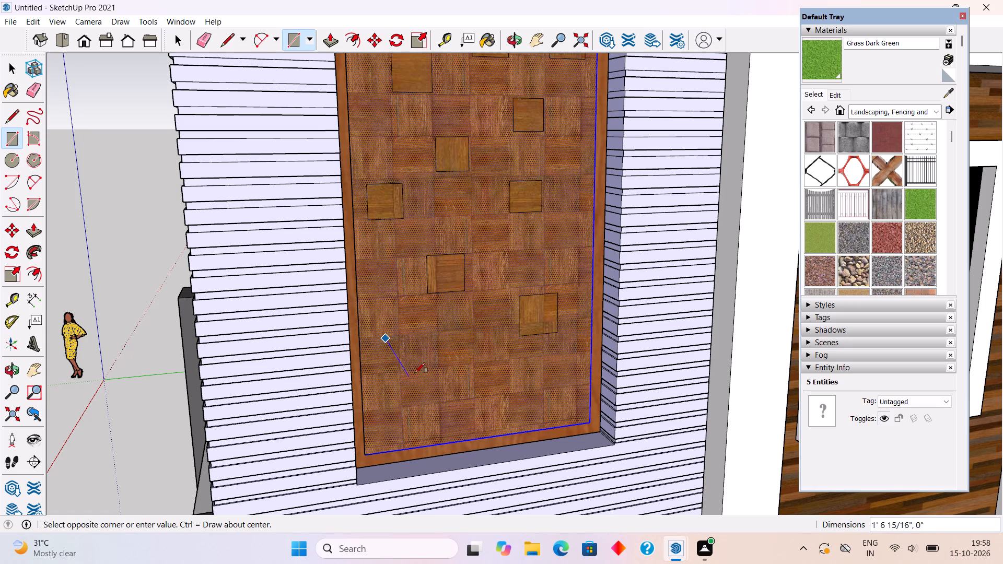
{"action": "left_click", "coordinate": [423, 372]}
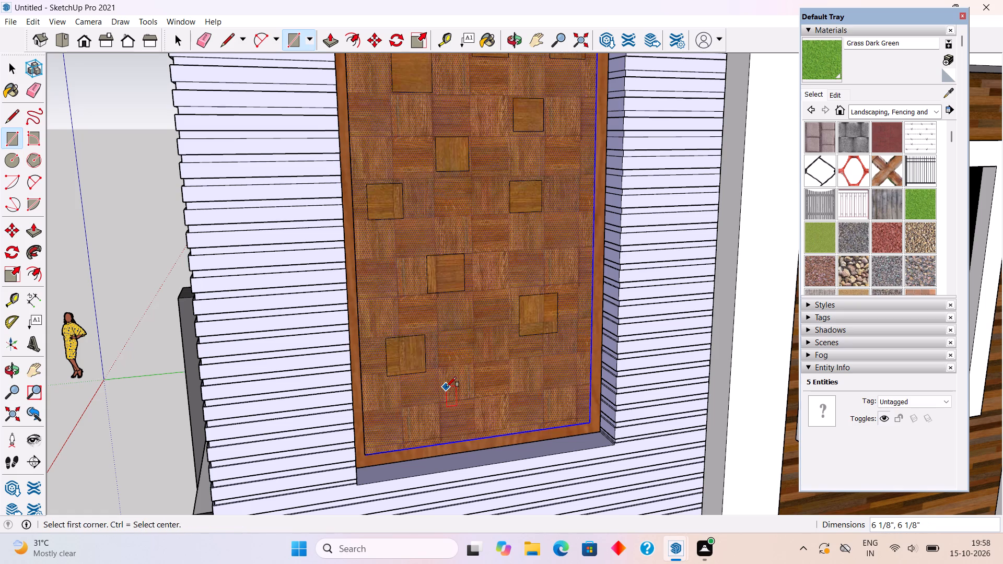
{"action": "left_click", "coordinate": [456, 384]}
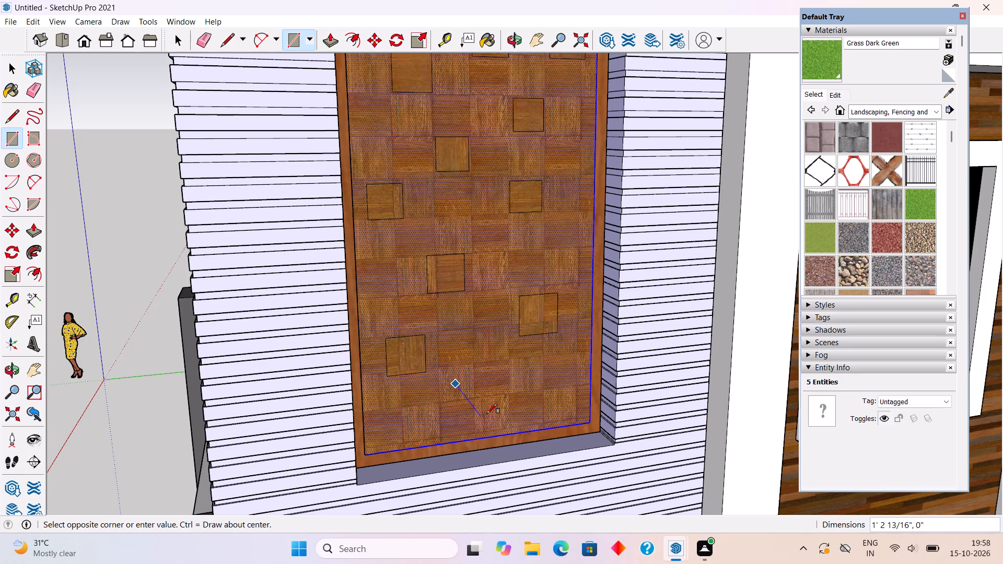
{"action": "left_click", "coordinate": [495, 414]}
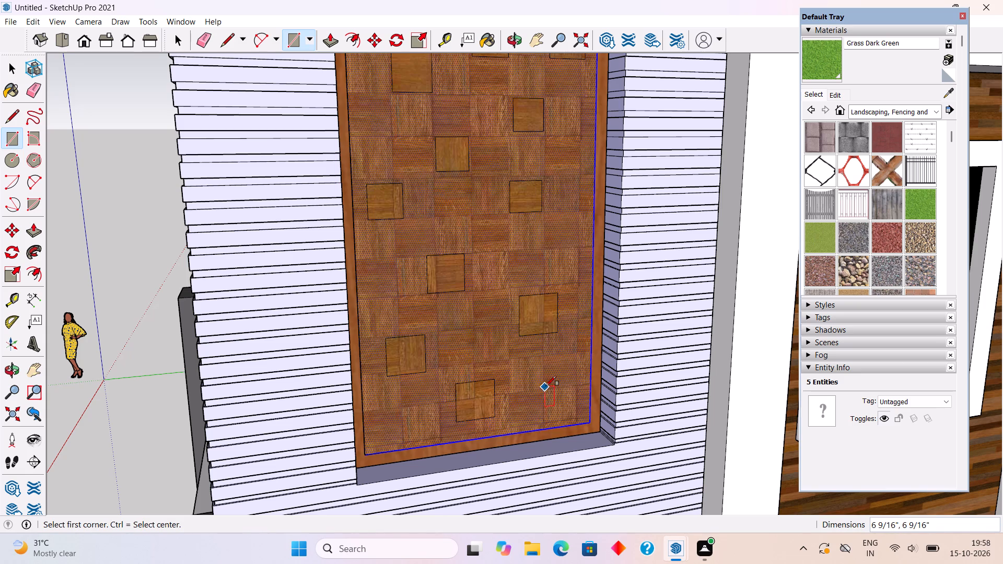
{"action": "scroll", "coordinate": [543, 378], "scroll_direction": "down", "scroll_amount": 4}
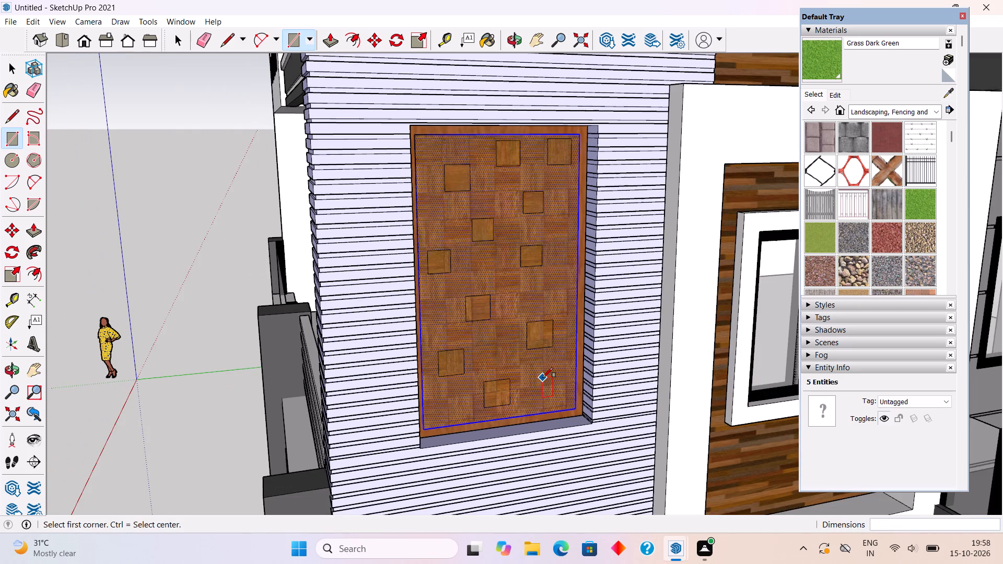
{"action": "scroll", "coordinate": [543, 378], "scroll_direction": "down", "scroll_amount": 3}
{"action": "key", "text": "space"}
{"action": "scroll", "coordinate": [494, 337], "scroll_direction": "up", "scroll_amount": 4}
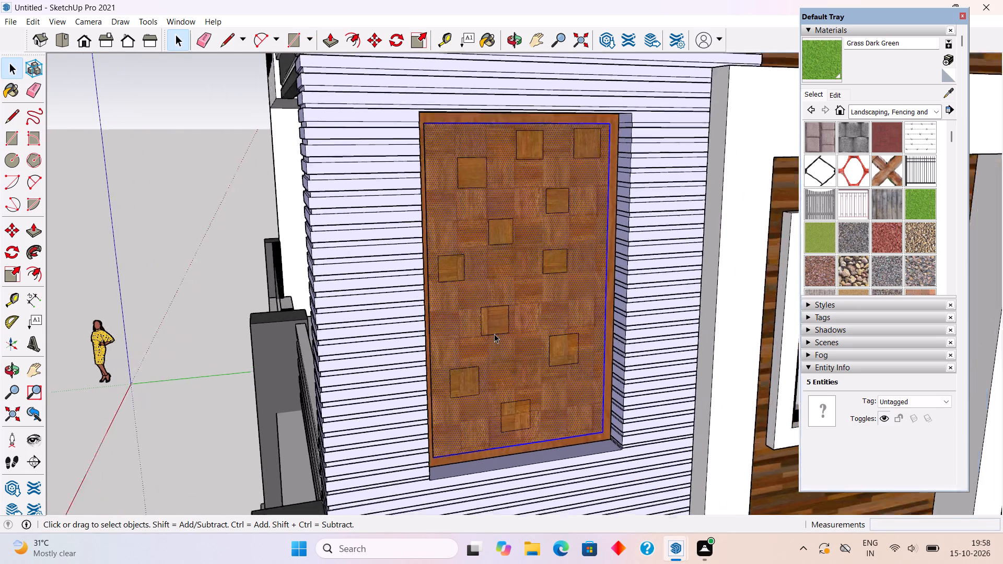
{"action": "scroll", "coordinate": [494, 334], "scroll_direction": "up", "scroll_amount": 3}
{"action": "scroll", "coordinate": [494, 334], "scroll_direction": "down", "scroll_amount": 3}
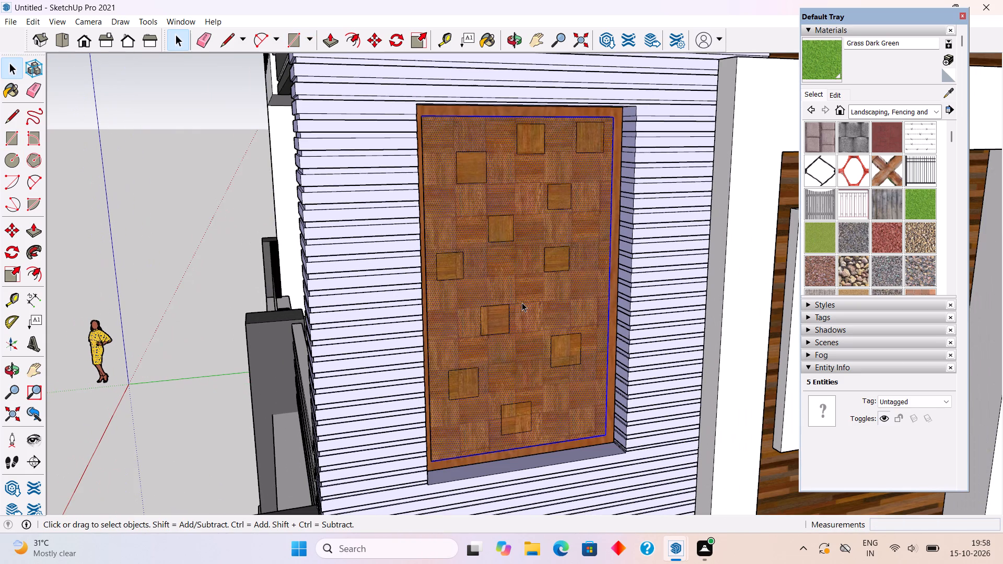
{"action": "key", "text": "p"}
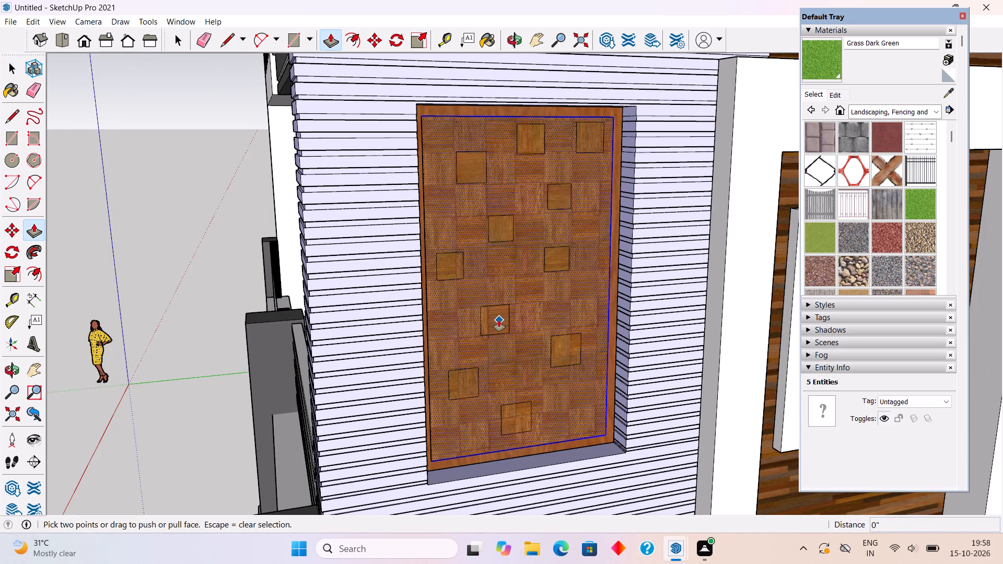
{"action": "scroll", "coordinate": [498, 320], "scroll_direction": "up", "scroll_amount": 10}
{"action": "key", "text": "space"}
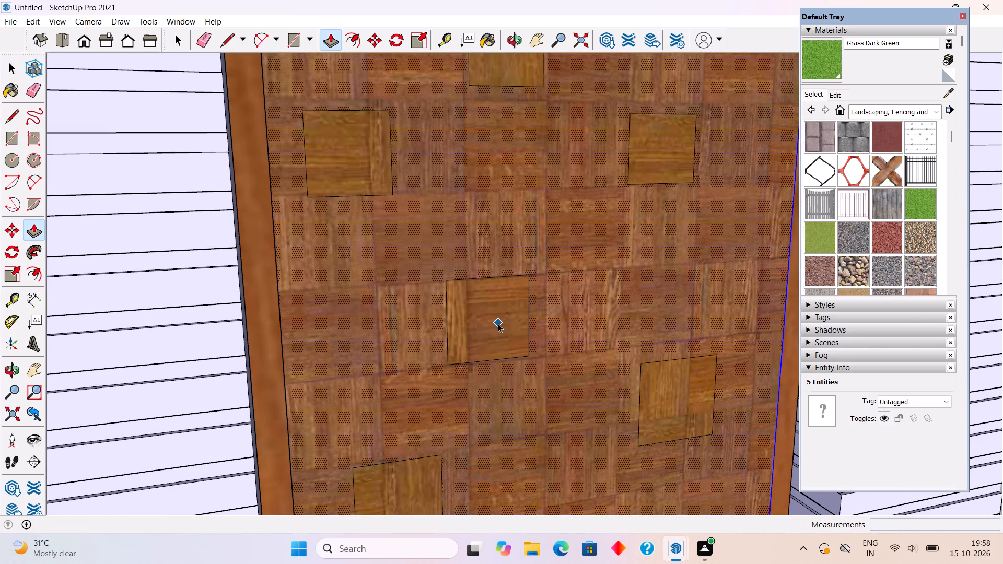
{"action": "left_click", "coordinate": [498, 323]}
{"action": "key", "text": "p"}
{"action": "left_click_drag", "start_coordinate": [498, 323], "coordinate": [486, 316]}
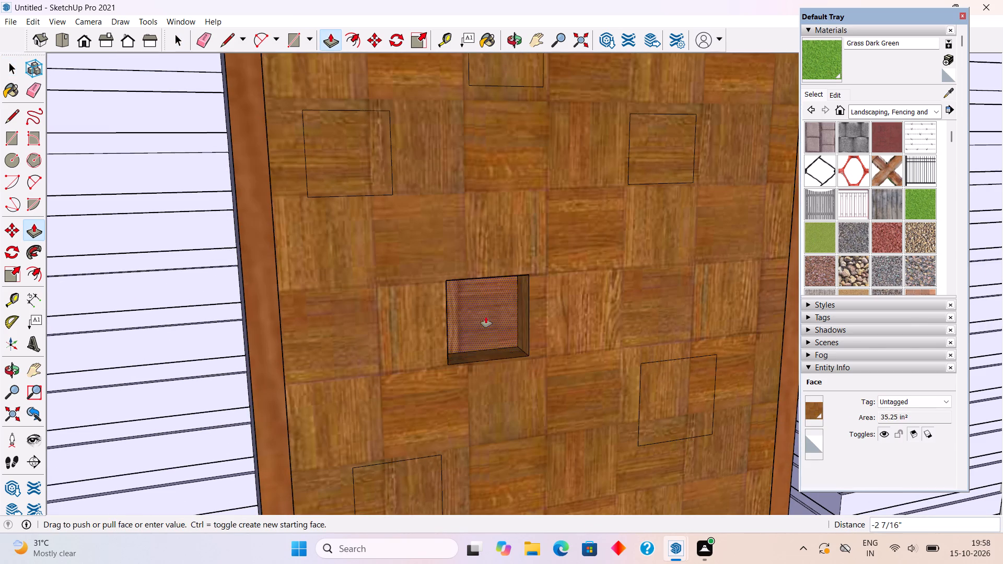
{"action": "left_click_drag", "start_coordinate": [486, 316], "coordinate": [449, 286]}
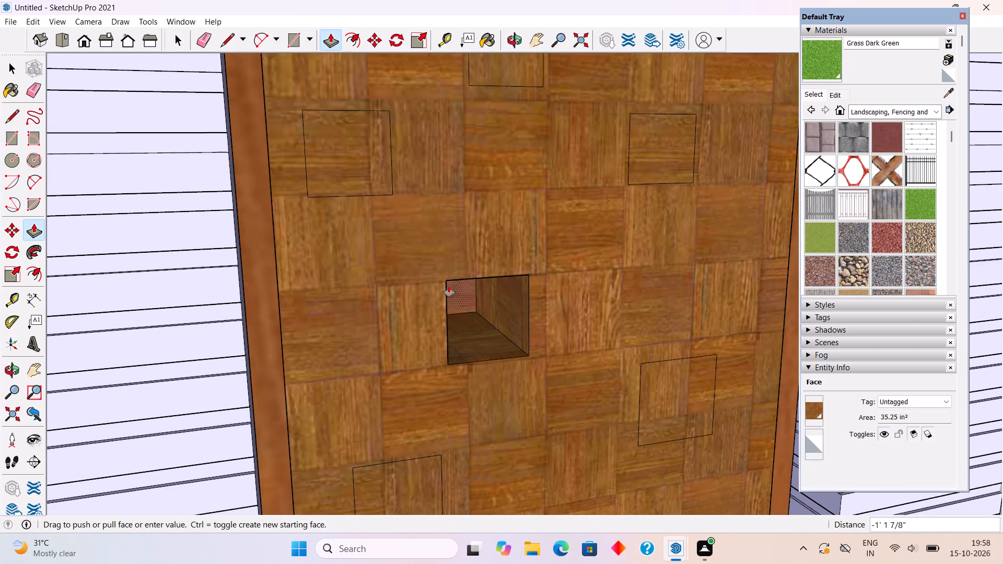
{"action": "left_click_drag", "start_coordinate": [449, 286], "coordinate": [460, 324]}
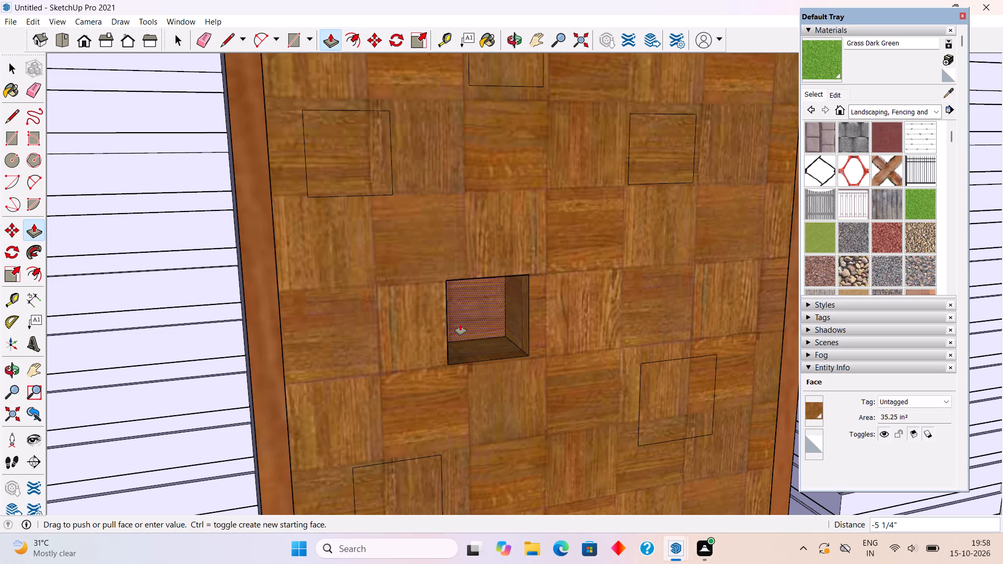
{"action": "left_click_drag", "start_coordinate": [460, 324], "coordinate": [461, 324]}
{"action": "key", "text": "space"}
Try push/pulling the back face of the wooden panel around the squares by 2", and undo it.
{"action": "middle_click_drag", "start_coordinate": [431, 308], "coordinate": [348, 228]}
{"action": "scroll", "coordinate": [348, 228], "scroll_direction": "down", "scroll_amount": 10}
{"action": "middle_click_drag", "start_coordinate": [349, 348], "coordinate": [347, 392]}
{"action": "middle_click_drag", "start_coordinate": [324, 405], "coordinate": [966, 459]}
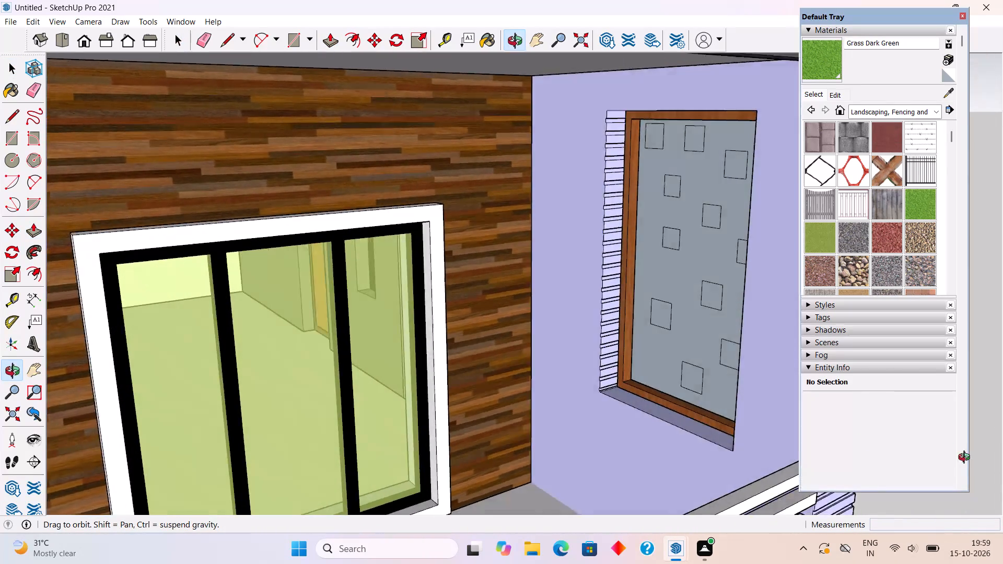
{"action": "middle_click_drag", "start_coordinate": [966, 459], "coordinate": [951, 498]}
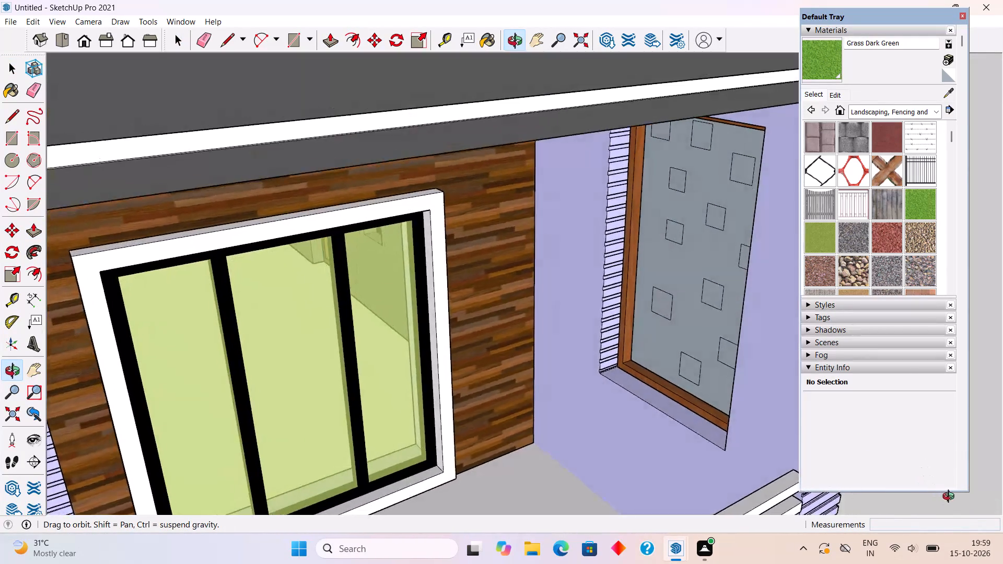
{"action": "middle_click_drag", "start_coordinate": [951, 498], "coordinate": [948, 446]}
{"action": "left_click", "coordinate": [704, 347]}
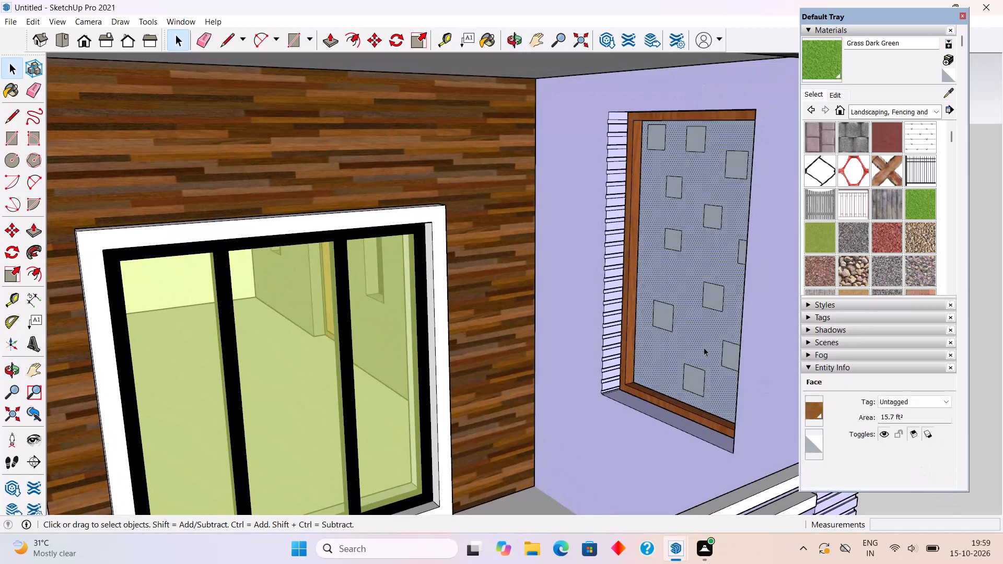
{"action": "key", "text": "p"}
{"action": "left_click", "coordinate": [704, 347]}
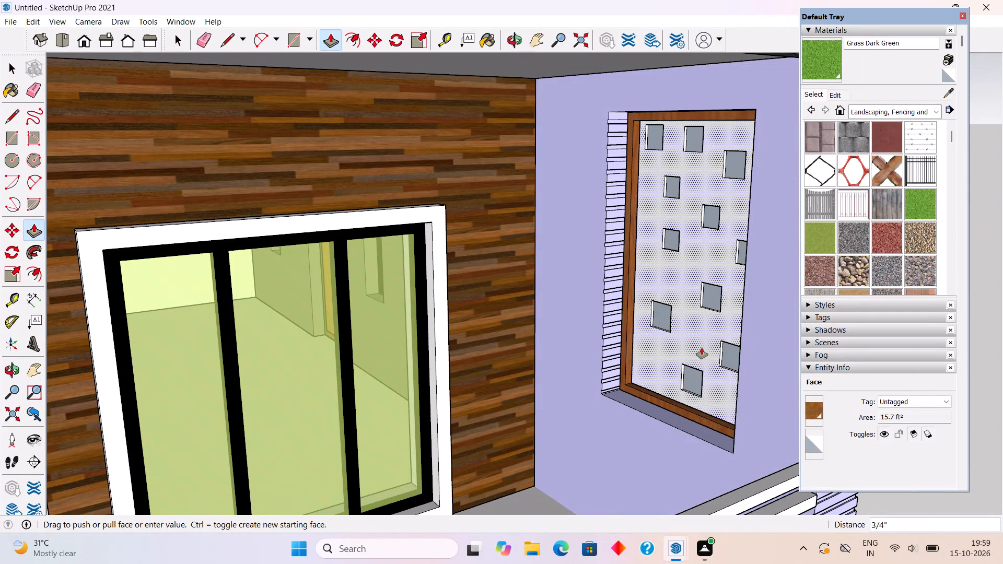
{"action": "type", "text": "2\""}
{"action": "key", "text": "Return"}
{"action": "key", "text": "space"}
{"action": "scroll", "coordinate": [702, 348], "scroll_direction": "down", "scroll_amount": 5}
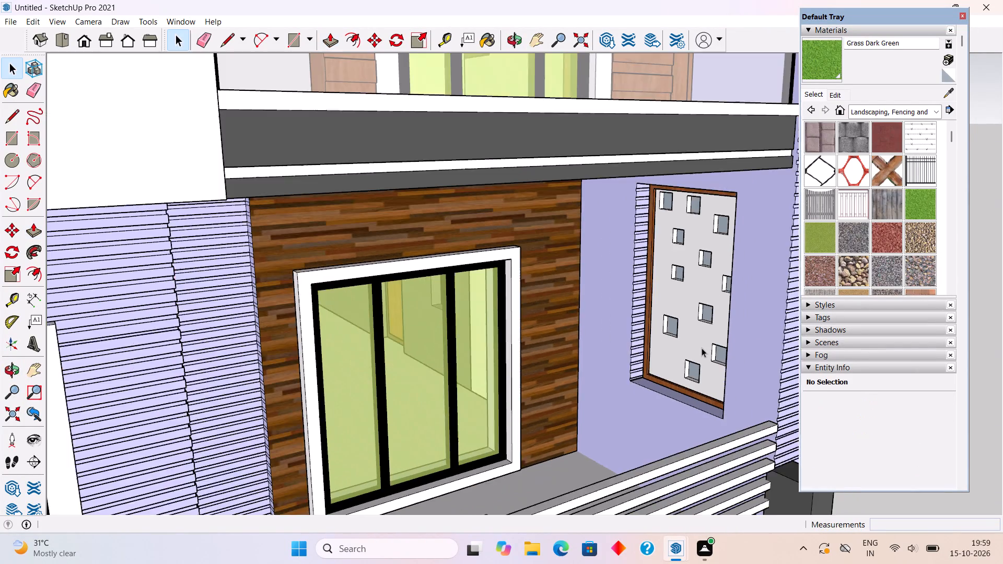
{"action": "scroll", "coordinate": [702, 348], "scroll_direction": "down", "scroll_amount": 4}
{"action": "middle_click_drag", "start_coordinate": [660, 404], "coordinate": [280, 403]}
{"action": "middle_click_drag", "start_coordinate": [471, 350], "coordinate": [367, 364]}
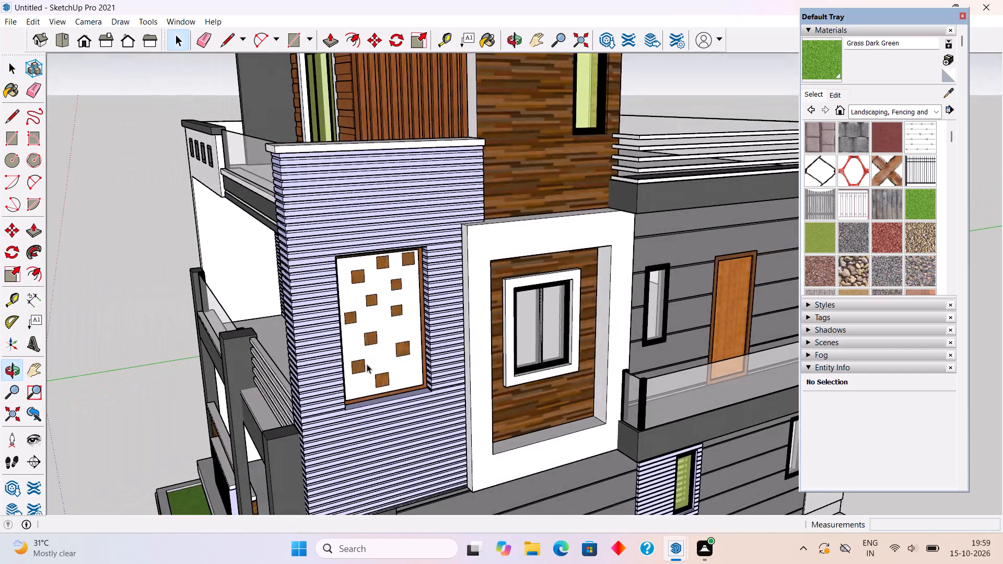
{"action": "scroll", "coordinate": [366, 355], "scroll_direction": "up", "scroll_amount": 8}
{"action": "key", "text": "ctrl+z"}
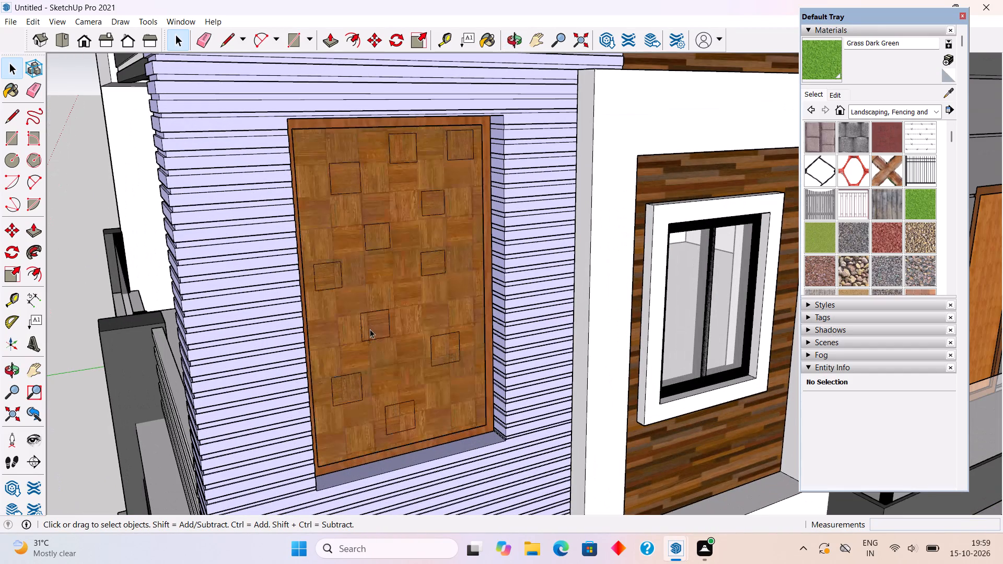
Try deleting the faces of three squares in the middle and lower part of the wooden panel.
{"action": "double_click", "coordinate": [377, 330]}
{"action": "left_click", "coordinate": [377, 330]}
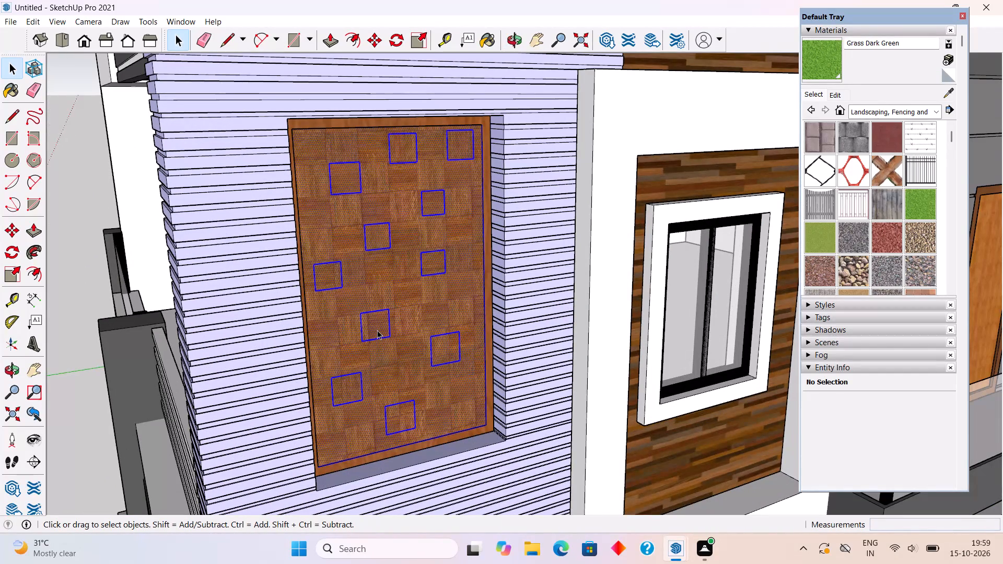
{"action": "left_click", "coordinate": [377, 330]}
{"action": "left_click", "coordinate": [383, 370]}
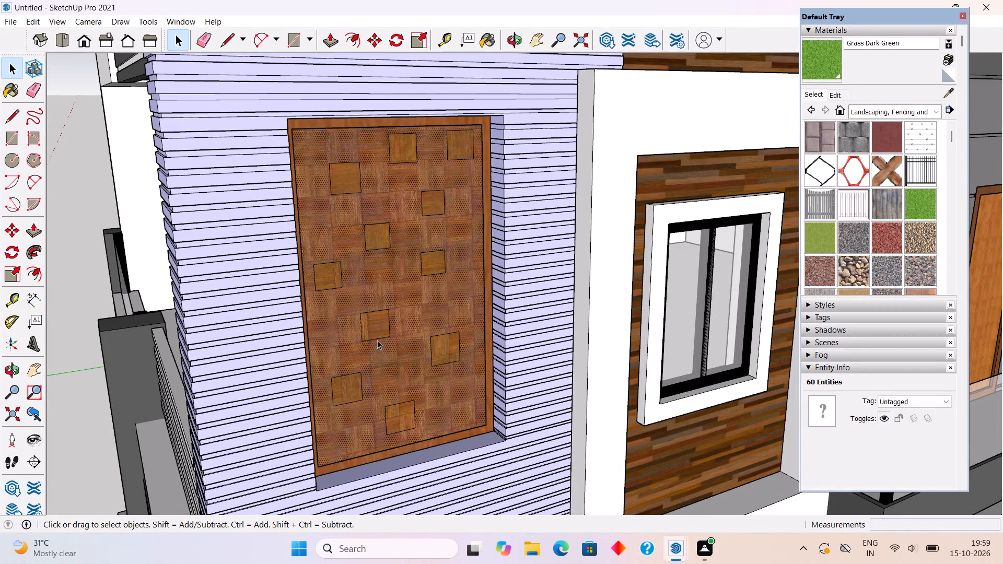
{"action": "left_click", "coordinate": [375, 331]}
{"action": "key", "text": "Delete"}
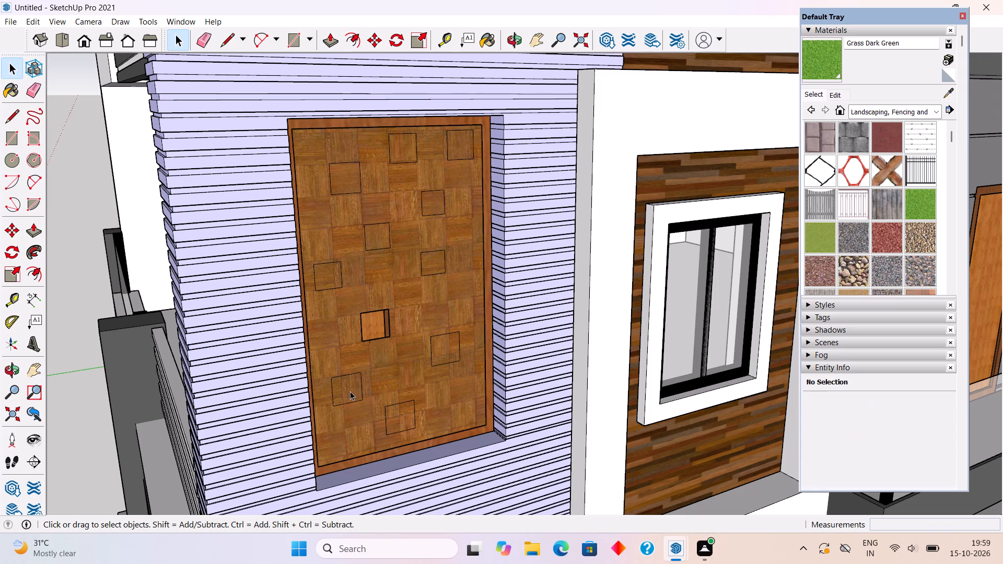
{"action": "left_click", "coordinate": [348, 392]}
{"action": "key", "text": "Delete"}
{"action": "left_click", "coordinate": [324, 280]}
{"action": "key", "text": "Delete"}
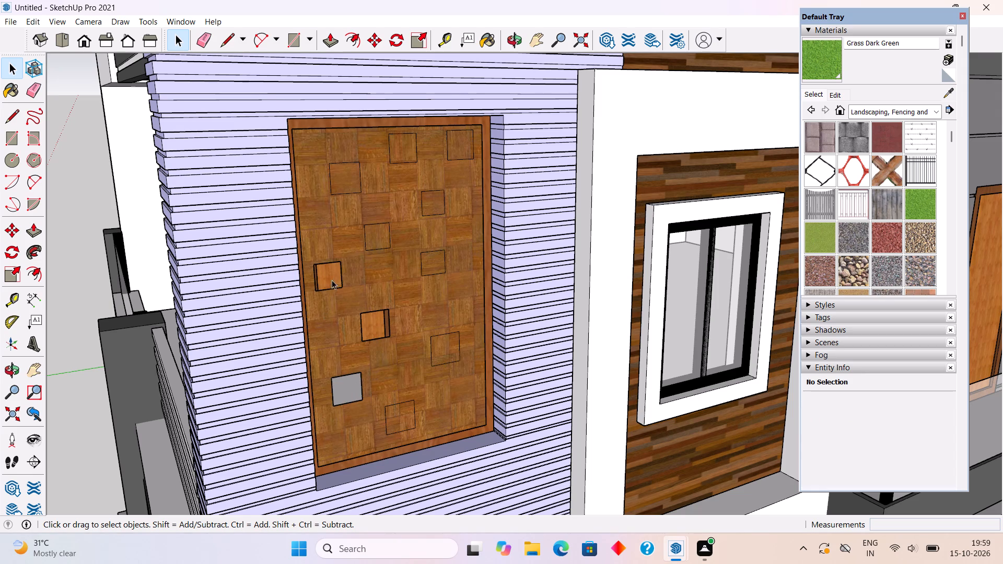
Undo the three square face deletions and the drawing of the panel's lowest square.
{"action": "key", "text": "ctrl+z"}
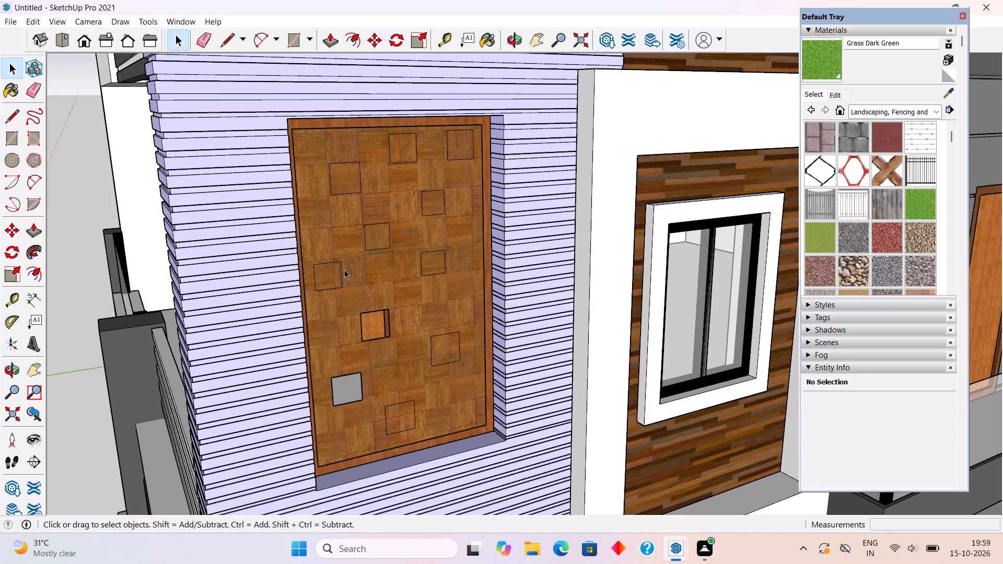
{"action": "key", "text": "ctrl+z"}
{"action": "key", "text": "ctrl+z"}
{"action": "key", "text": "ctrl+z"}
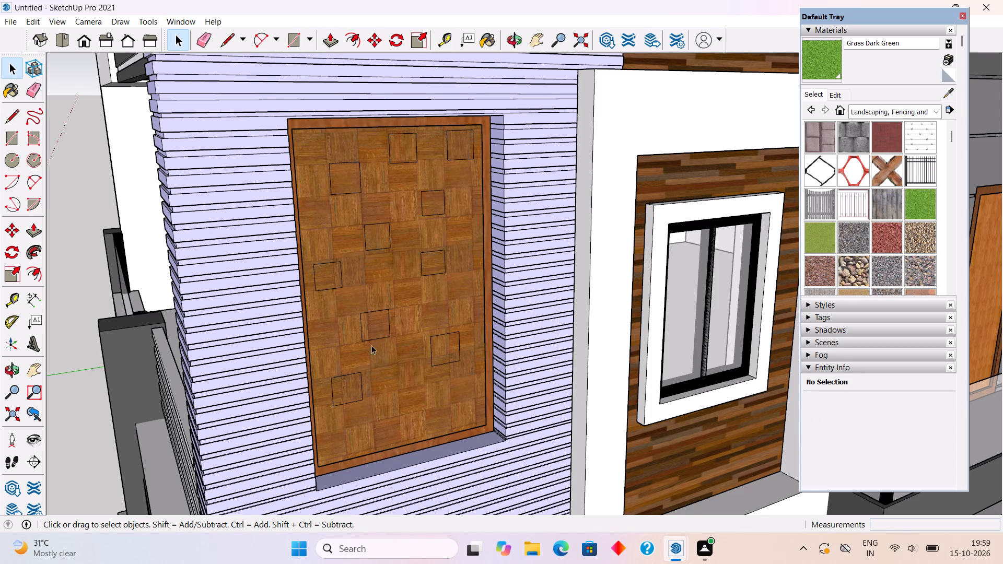
Draw a near-square rectangle of about 6 9/16" by 5 7/16" near the bottom of the wooden panel.
{"action": "middle_click_drag", "start_coordinate": [379, 368], "coordinate": [440, 360]}
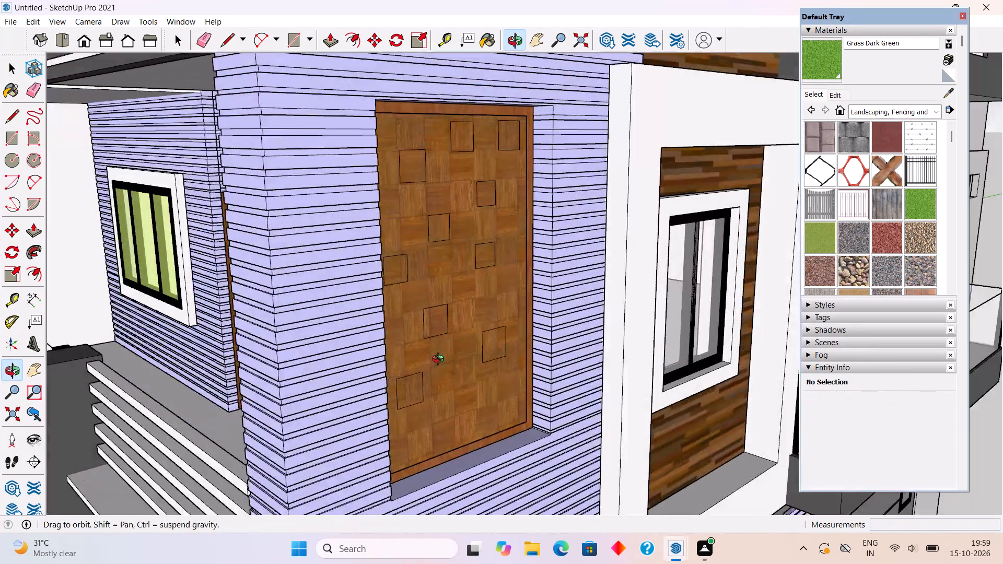
{"action": "middle_click_drag", "start_coordinate": [440, 360], "coordinate": [354, 359]}
{"action": "scroll", "coordinate": [376, 390], "scroll_direction": "up", "scroll_amount": 2}
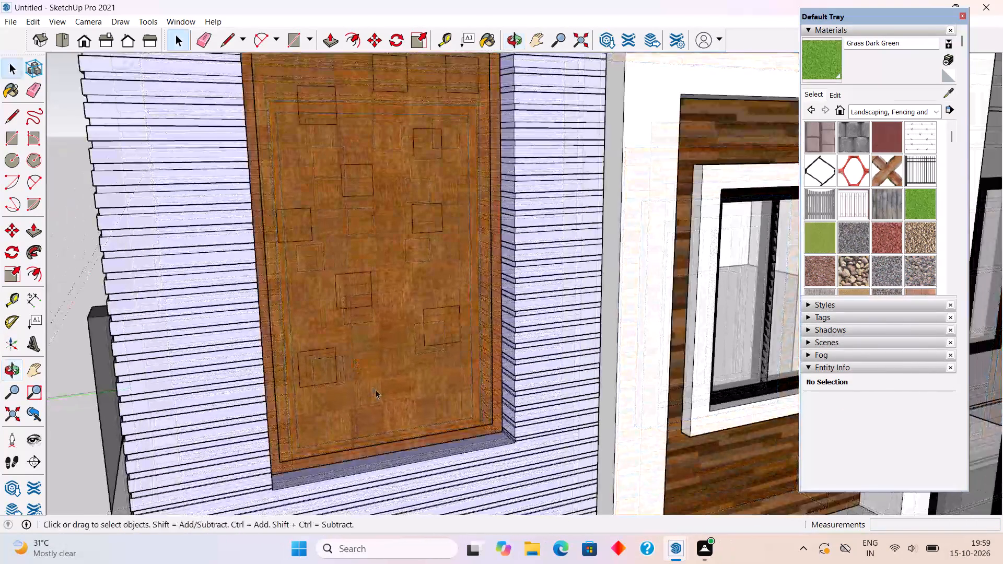
{"action": "key", "text": "r"}
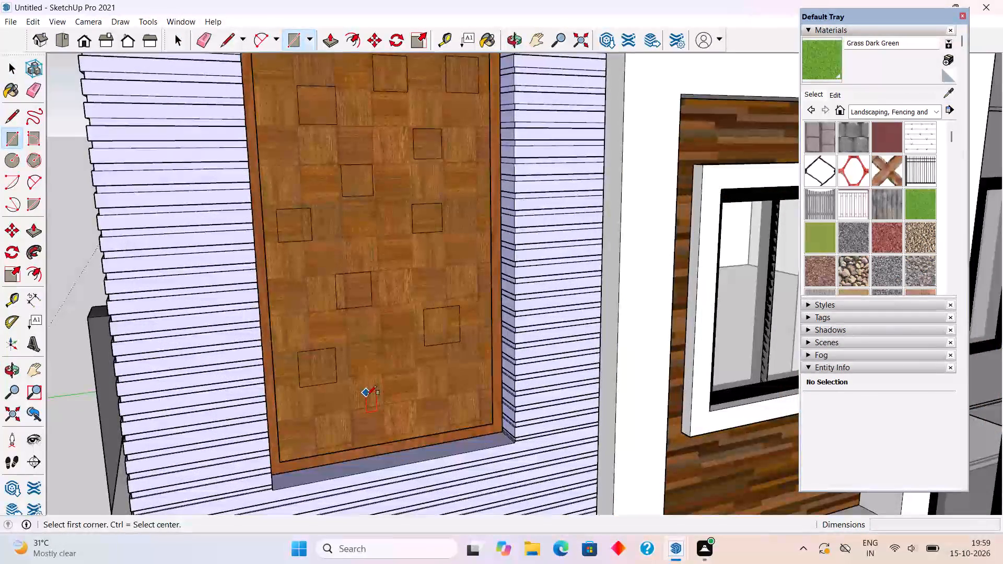
{"action": "left_click", "coordinate": [367, 395]}
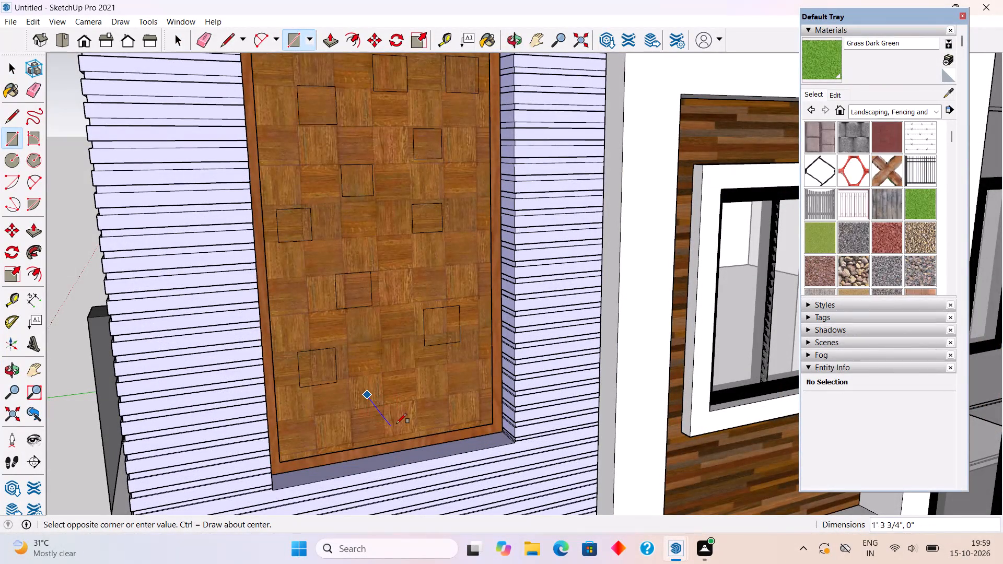
{"action": "left_click", "coordinate": [404, 419]}
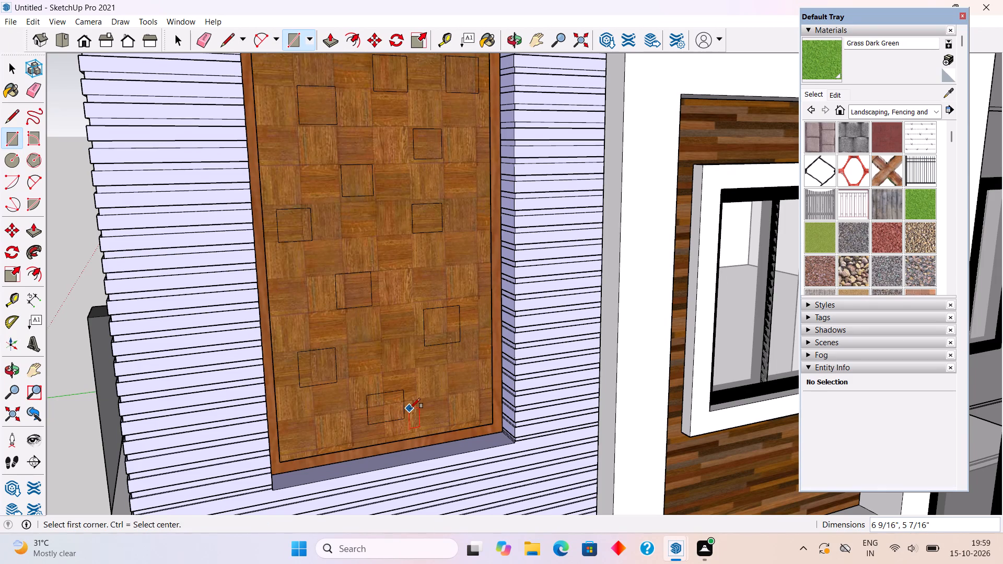
{"action": "key", "text": "space"}
Delete the faces of the five lowest squares on the wooden panel to cut openings through it.
{"action": "left_click", "coordinate": [399, 407]}
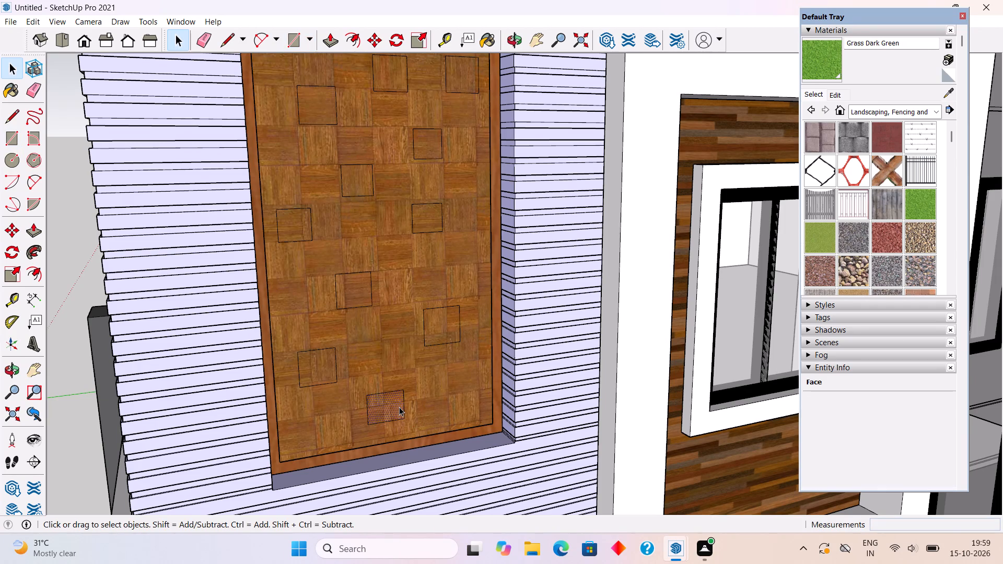
{"action": "key", "text": "Delete"}
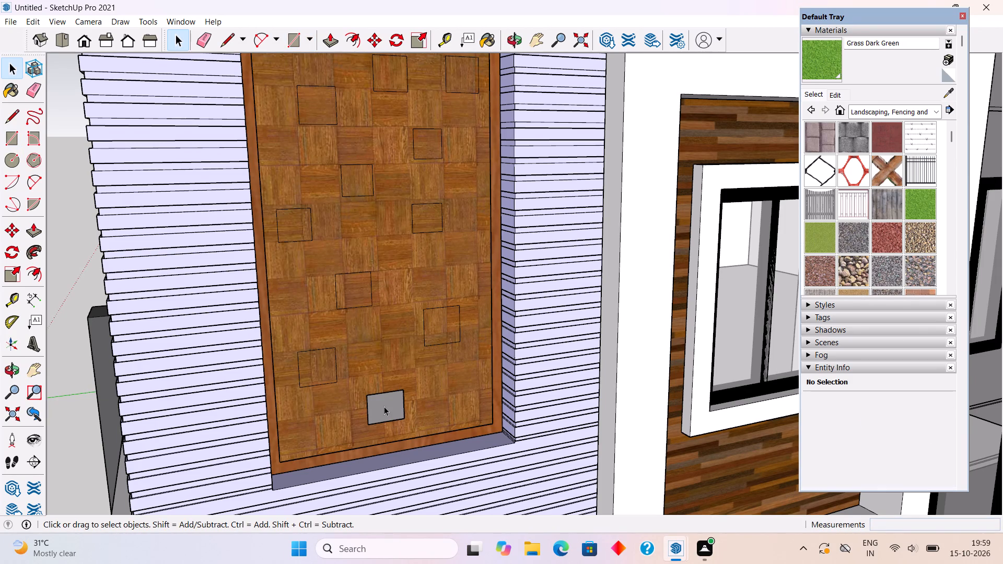
{"action": "left_click", "coordinate": [384, 406]}
{"action": "left_click", "coordinate": [384, 406]}
{"action": "middle_click_drag", "start_coordinate": [384, 406], "coordinate": [307, 337]}
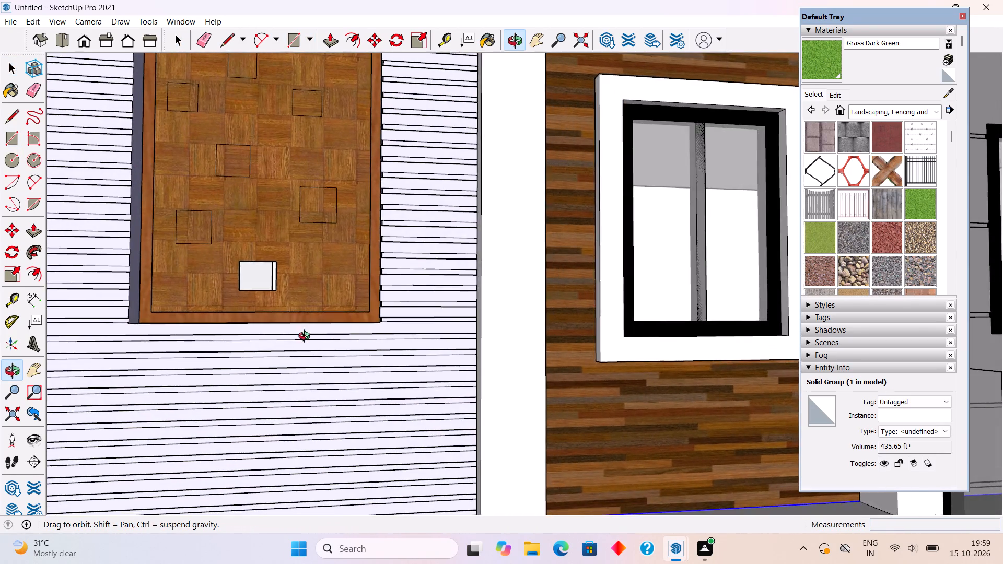
{"action": "middle_click_drag", "start_coordinate": [307, 337], "coordinate": [324, 371]}
{"action": "left_click", "coordinate": [336, 262]}
{"action": "key", "text": "Delete"}
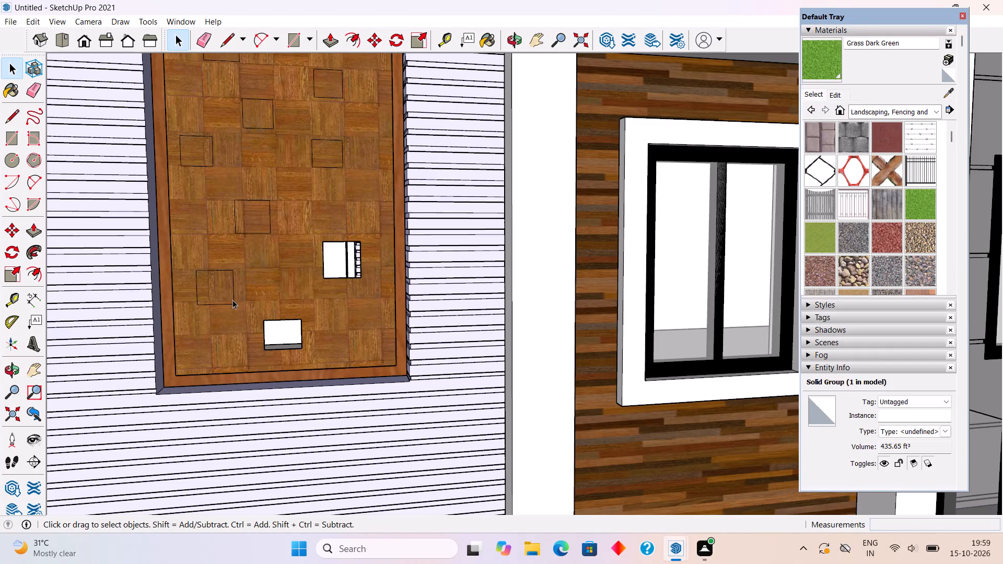
{"action": "left_click", "coordinate": [217, 289]}
{"action": "key", "text": "Delete"}
{"action": "left_click", "coordinate": [247, 220]}
{"action": "key", "text": "Delete"}
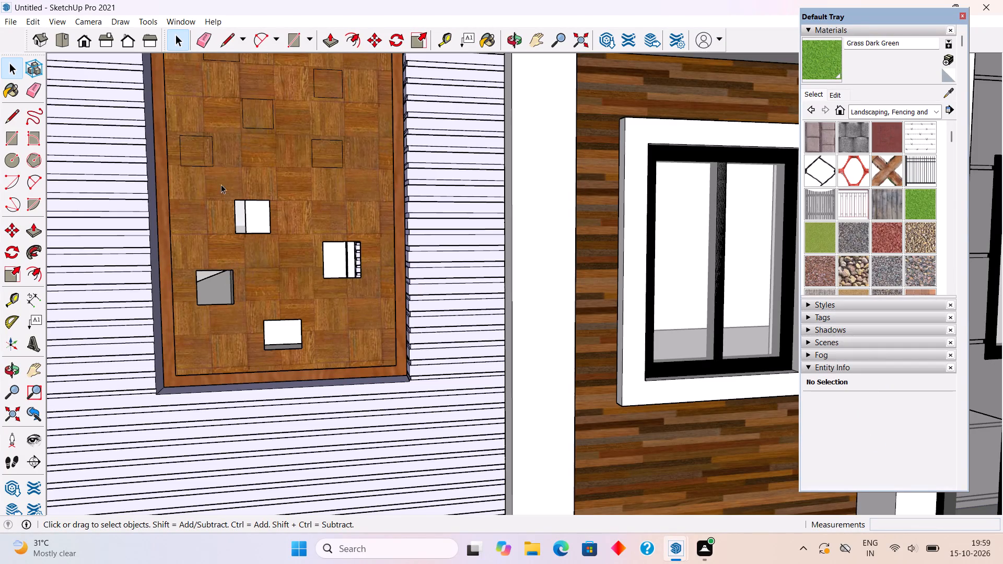
{"action": "left_click", "coordinate": [203, 159]}
{"action": "key", "text": "Delete"}
Delete the faces of the remaining six squares in the upper half of the wooden panel to open them up.
{"action": "scroll", "coordinate": [203, 159], "scroll_direction": "down", "scroll_amount": 6}
{"action": "scroll", "coordinate": [236, 60], "scroll_direction": "up", "scroll_amount": 6}
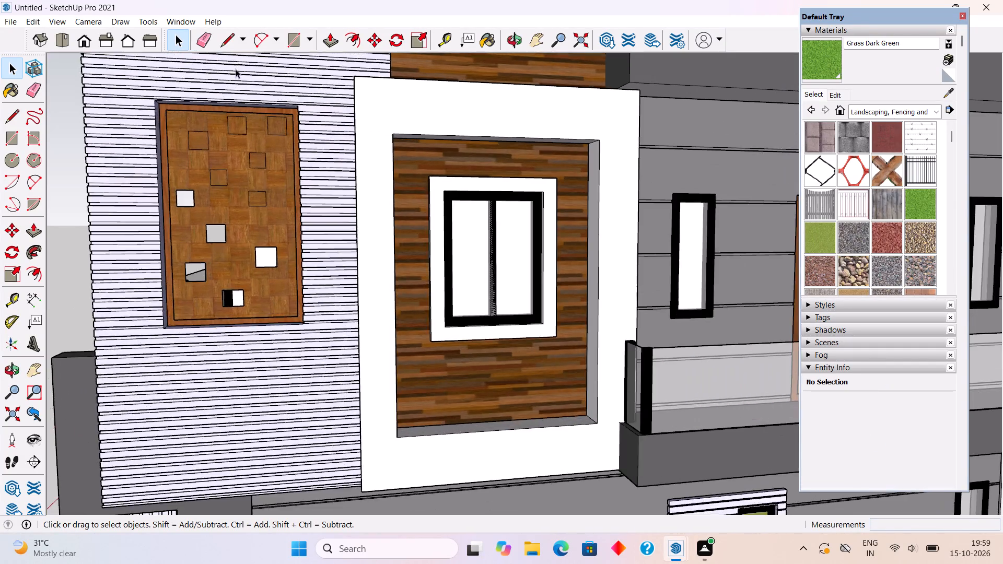
{"action": "scroll", "coordinate": [236, 69], "scroll_direction": "up", "scroll_amount": 2}
{"action": "left_click", "coordinate": [183, 173]}
{"action": "key", "text": "Delete"}
{"action": "left_click", "coordinate": [232, 156]}
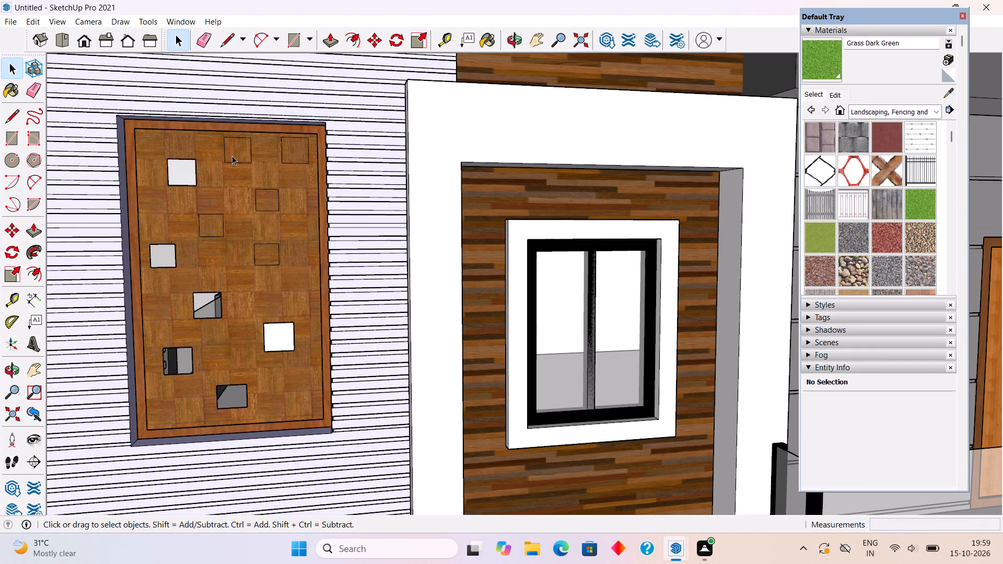
{"action": "key", "text": "Delete"}
{"action": "left_click", "coordinate": [291, 150]}
{"action": "key", "text": "Delete"}
{"action": "left_click", "coordinate": [265, 198]}
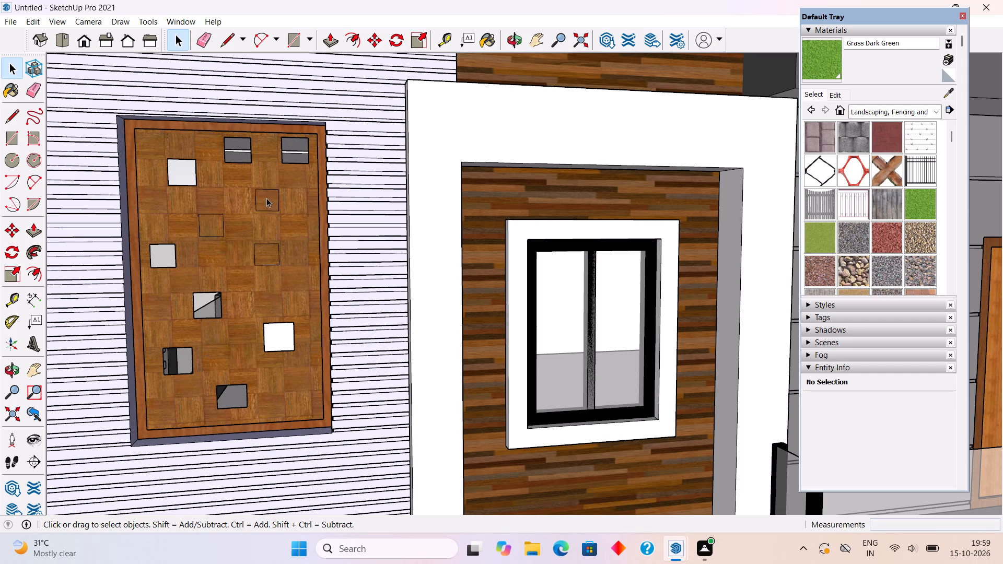
{"action": "key", "text": "Delete"}
{"action": "left_click", "coordinate": [208, 228]}
{"action": "key", "text": "Delete"}
{"action": "left_click", "coordinate": [266, 254]}
{"action": "key", "text": "Delete"}
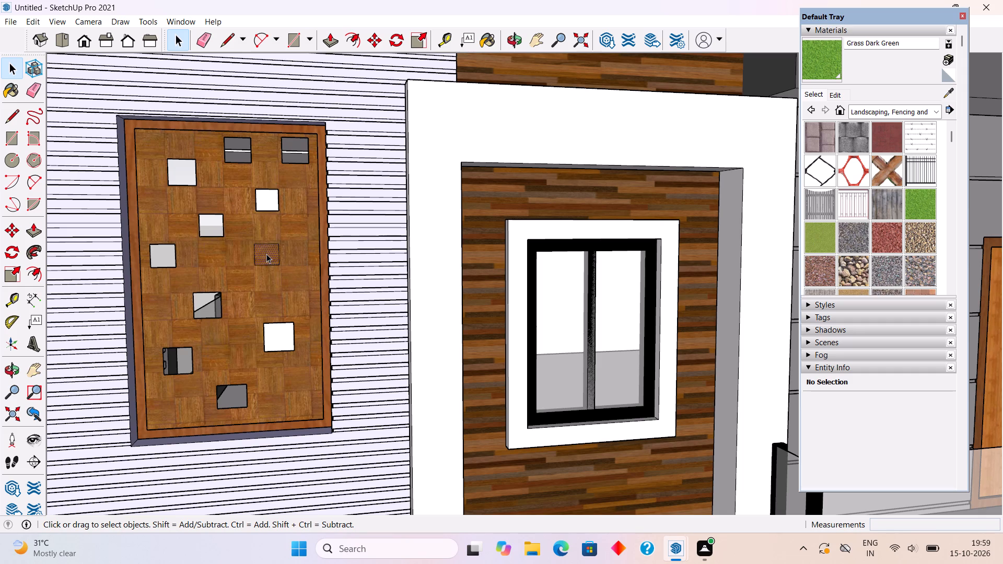
{"action": "middle_click_drag", "start_coordinate": [299, 307], "coordinate": [404, 368]}
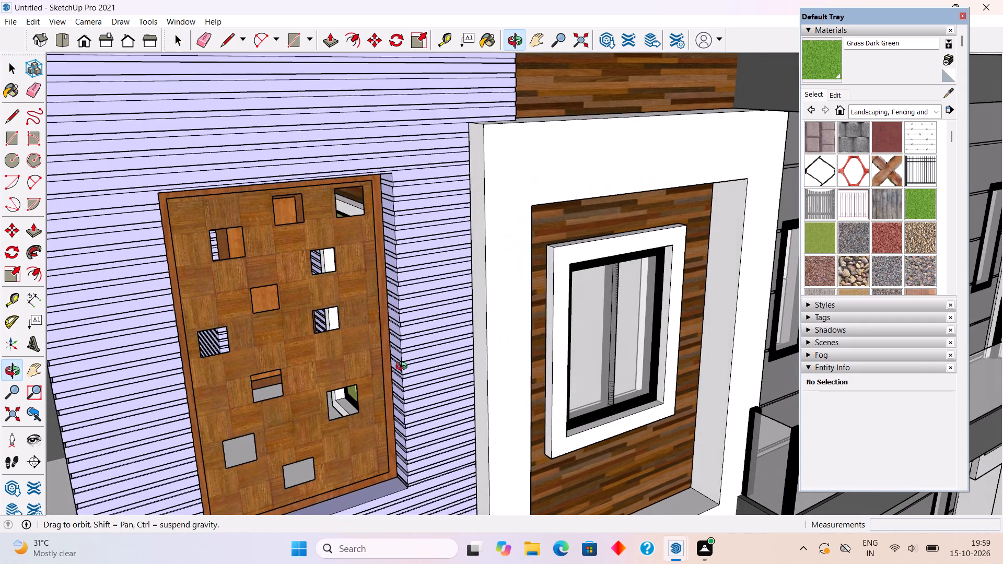
Examine the wooden screen panel within the whole house from the side and corner views.
{"action": "middle_click_drag", "start_coordinate": [404, 368], "coordinate": [407, 370]}
{"action": "scroll", "coordinate": [407, 370], "scroll_direction": "down", "scroll_amount": 2}
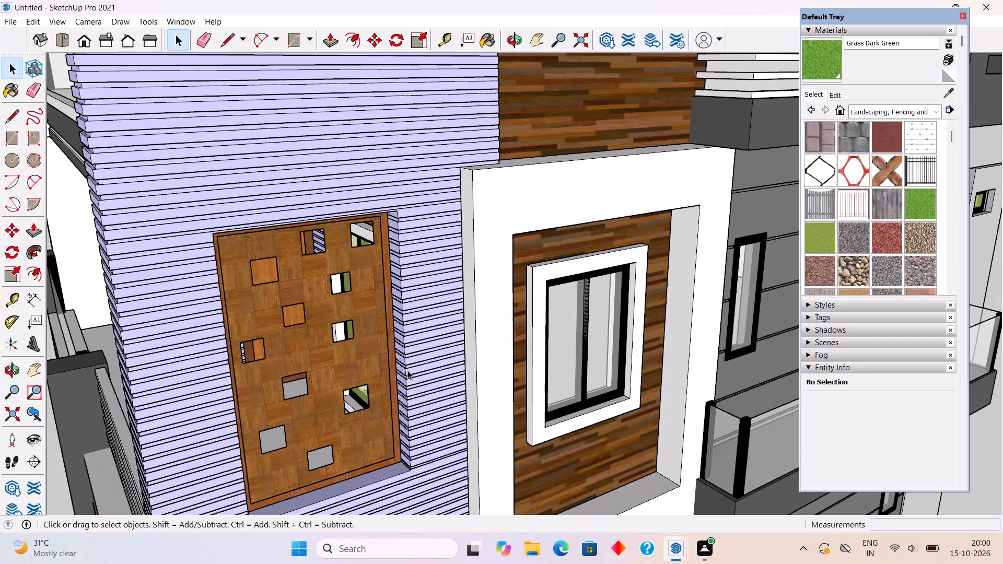
{"action": "scroll", "coordinate": [407, 370], "scroll_direction": "down", "scroll_amount": 4}
{"action": "scroll", "coordinate": [418, 495], "scroll_direction": "down", "scroll_amount": 1}
{"action": "scroll", "coordinate": [341, 298], "scroll_direction": "down", "scroll_amount": 15}
{"action": "middle_click_drag", "start_coordinate": [325, 368], "coordinate": [248, 303]}
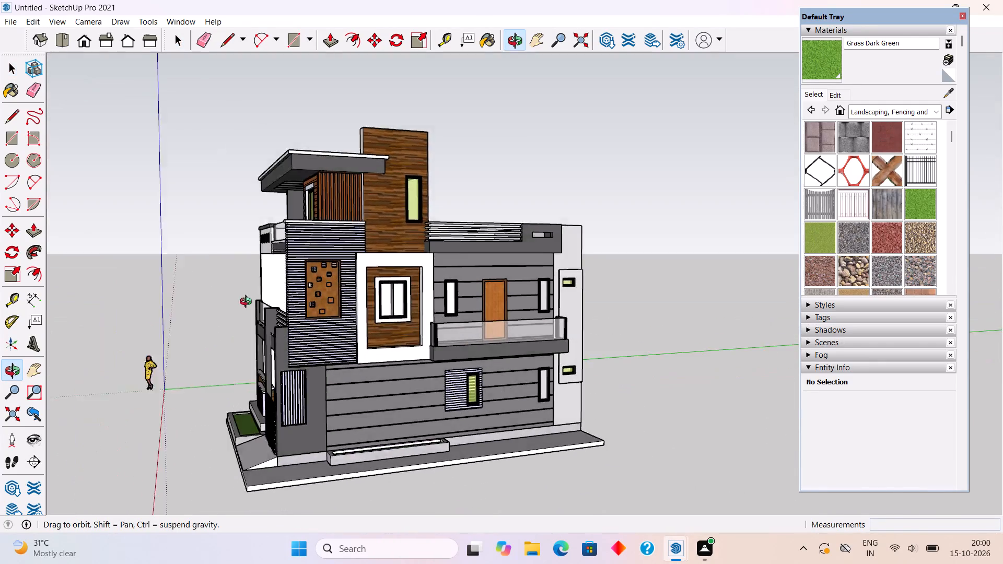
{"action": "middle_click_drag", "start_coordinate": [248, 303], "coordinate": [300, 293]}
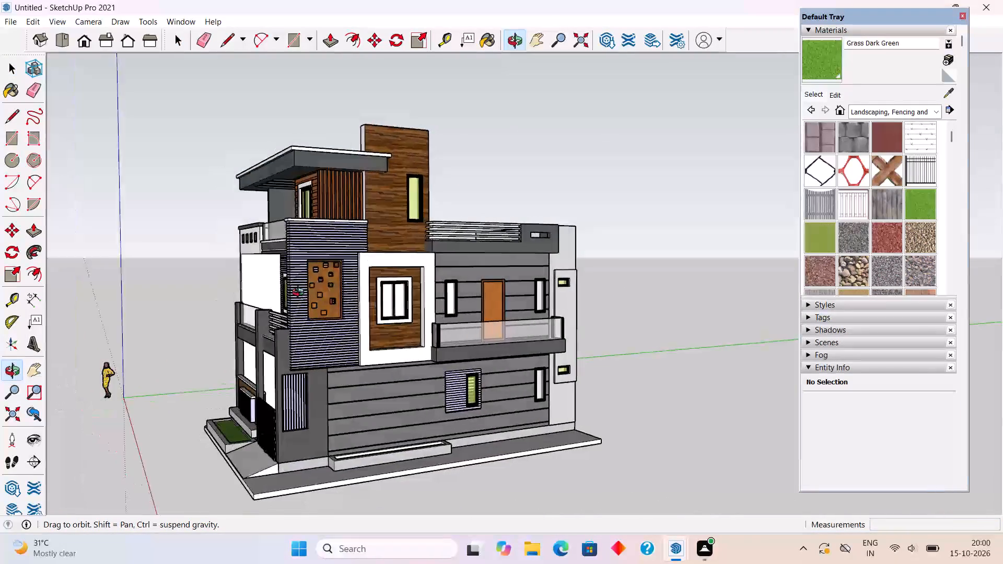
{"action": "middle_click_drag", "start_coordinate": [300, 293], "coordinate": [286, 302]}
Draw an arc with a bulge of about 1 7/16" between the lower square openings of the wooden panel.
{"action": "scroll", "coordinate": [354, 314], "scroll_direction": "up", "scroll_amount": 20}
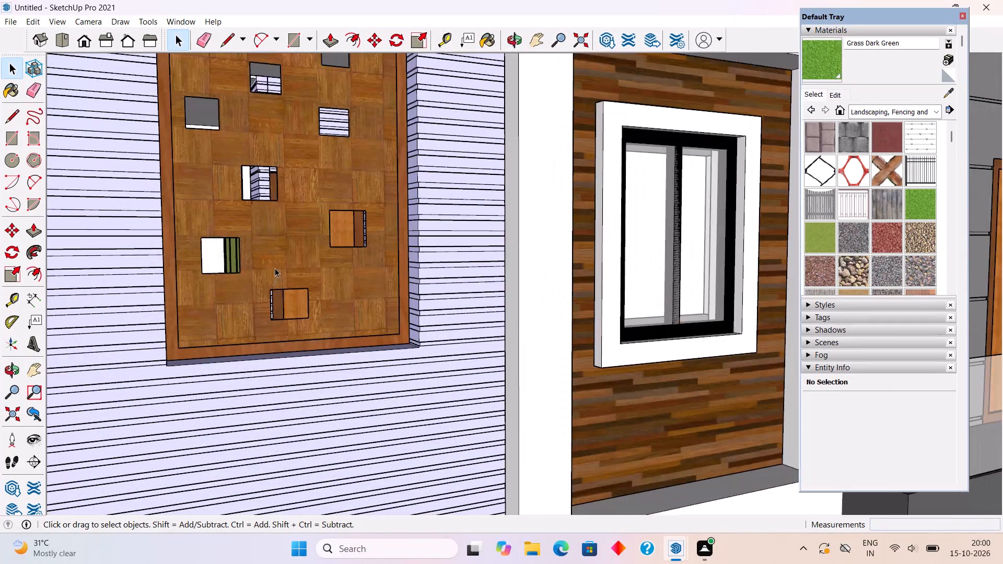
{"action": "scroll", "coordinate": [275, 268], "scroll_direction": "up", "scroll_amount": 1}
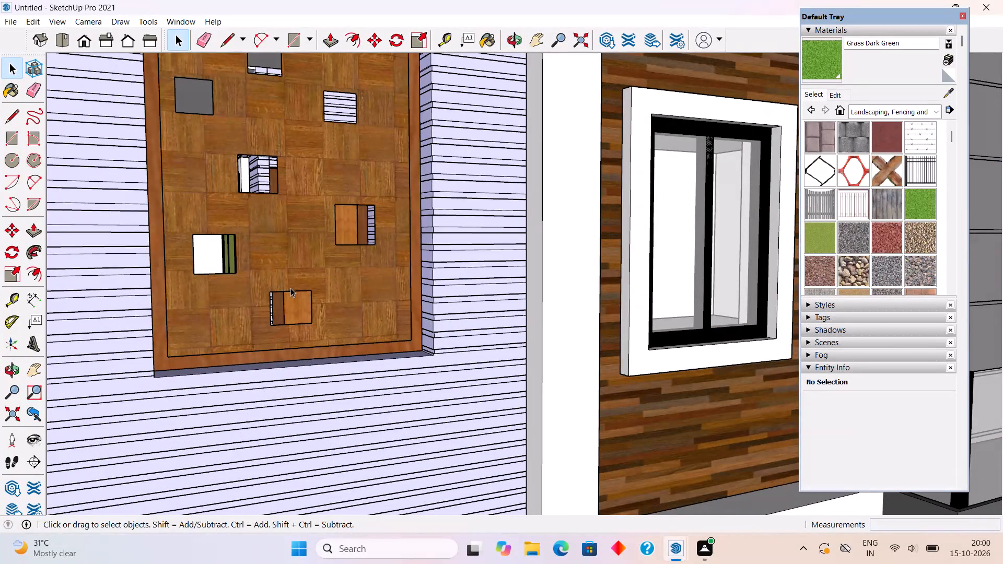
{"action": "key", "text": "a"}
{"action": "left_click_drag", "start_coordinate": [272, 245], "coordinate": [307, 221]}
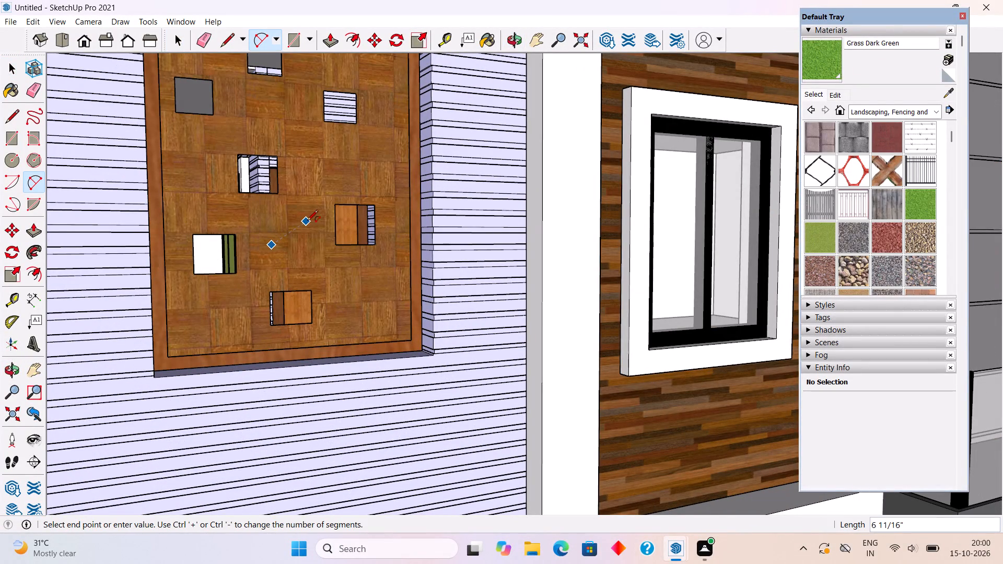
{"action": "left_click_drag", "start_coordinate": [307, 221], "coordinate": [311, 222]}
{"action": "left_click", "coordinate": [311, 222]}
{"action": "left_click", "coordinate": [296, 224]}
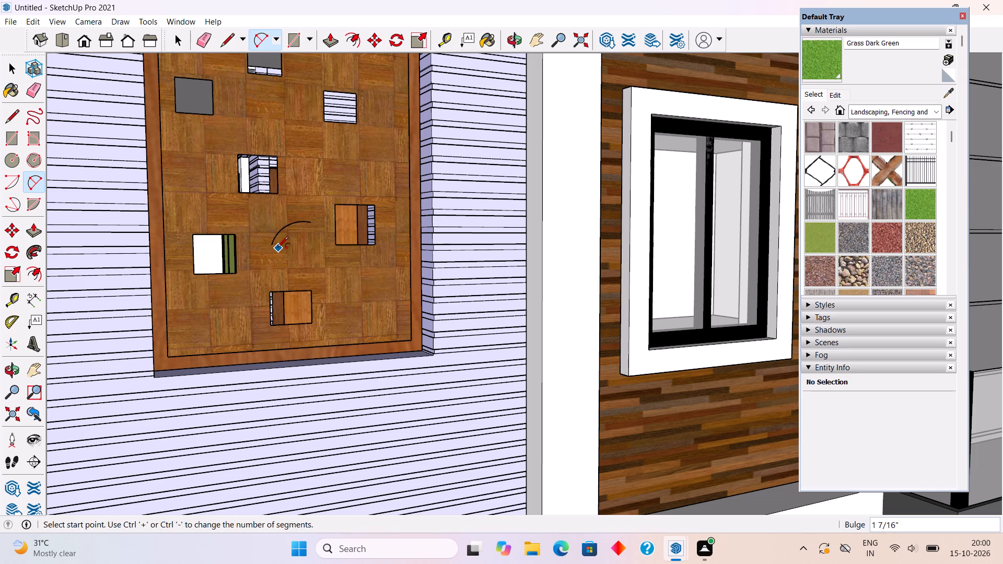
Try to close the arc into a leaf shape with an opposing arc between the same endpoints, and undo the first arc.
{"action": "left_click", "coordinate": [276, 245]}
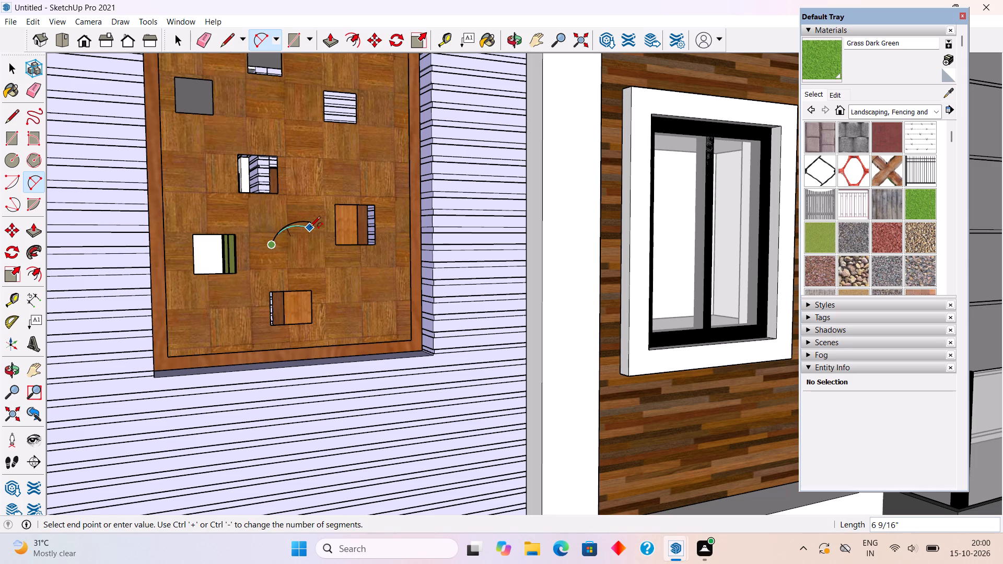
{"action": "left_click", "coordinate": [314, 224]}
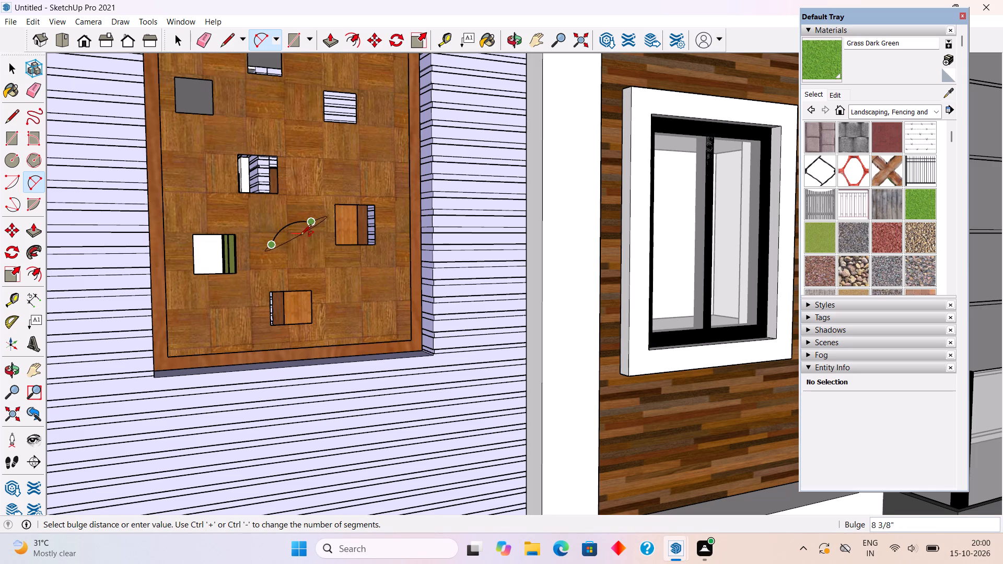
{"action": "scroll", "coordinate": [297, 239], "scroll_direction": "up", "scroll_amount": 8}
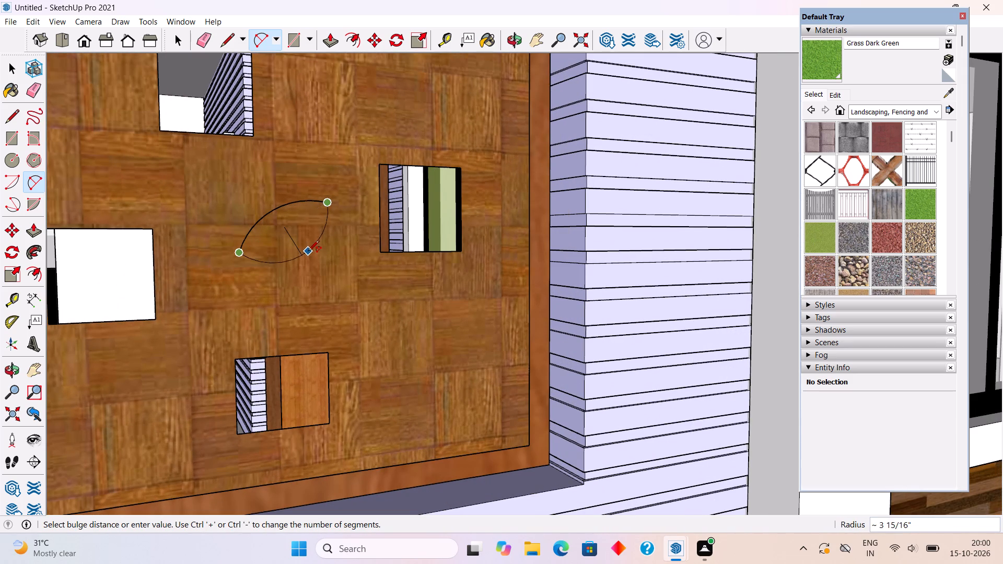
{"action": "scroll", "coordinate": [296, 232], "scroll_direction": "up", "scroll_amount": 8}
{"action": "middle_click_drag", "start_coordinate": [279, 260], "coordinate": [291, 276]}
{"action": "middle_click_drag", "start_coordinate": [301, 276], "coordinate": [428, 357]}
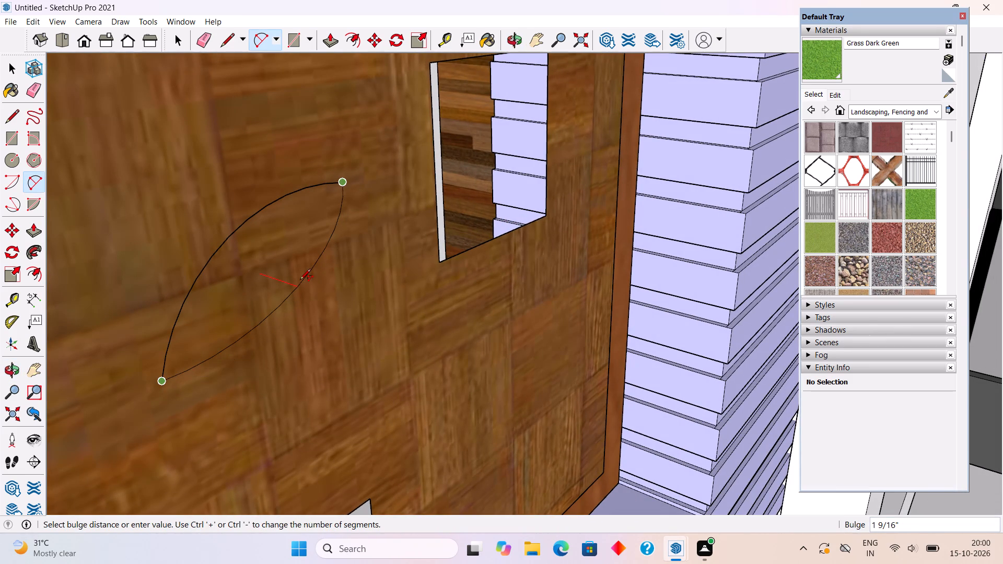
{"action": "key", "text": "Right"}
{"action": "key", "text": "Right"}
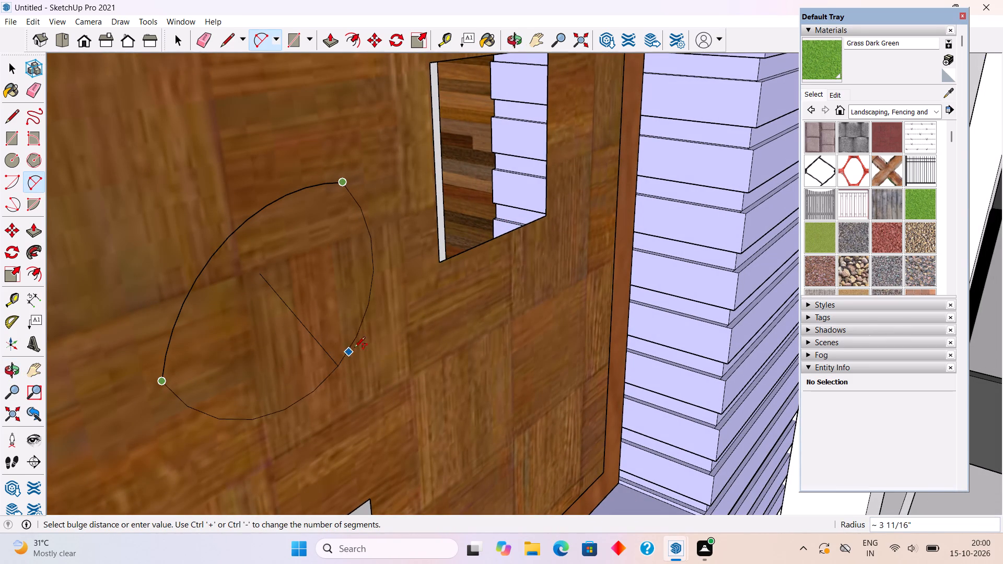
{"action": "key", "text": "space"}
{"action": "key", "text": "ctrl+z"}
Examine the house exterior from the side and front, including the perforated wooden panel at the first-floor corner.
{"action": "scroll", "coordinate": [371, 324], "scroll_direction": "down", "scroll_amount": 5}
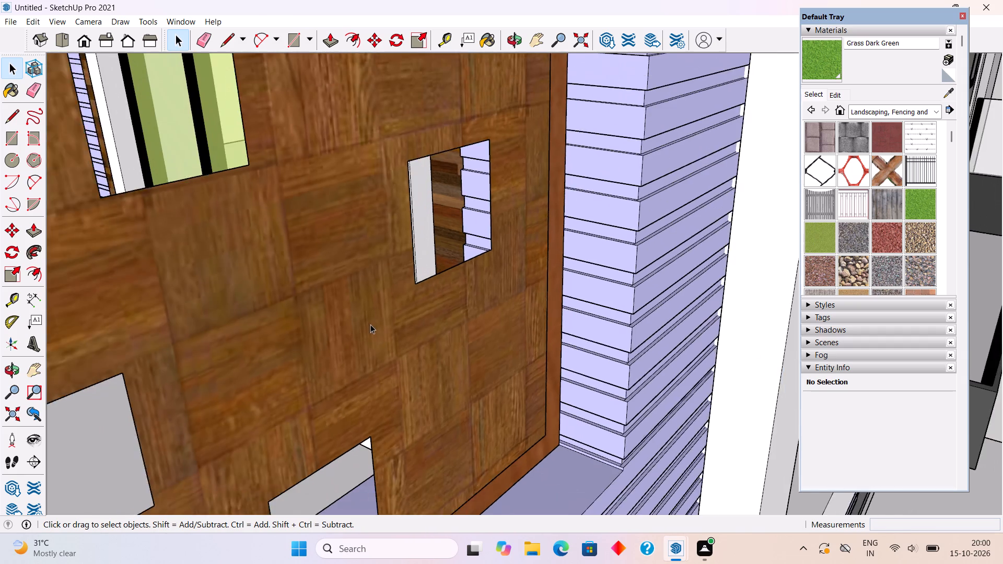
{"action": "scroll", "coordinate": [370, 324], "scroll_direction": "down", "scroll_amount": 13}
{"action": "middle_click_drag", "start_coordinate": [334, 361], "coordinate": [137, 309]}
{"action": "scroll", "coordinate": [138, 310], "scroll_direction": "down", "scroll_amount": 4}
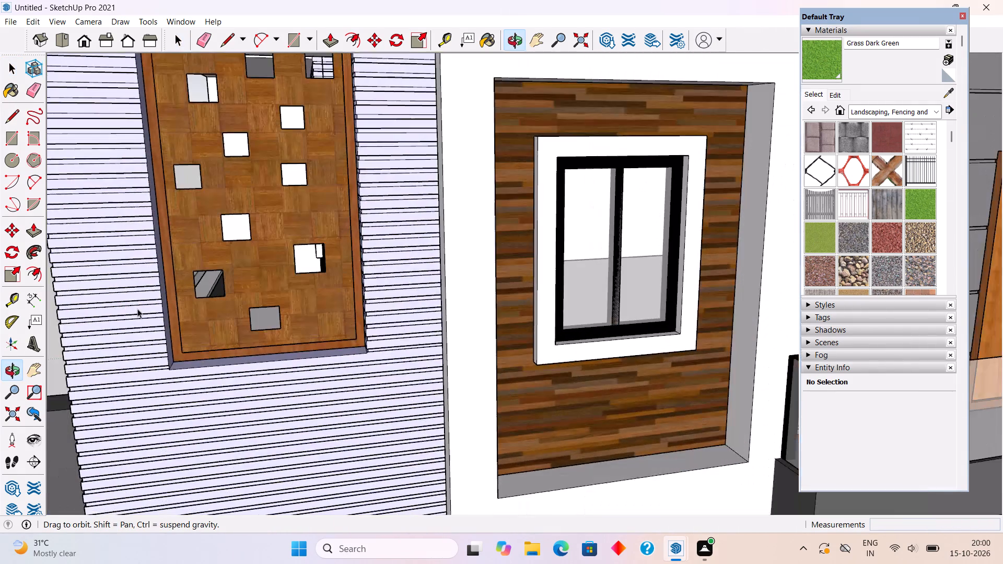
{"action": "scroll", "coordinate": [243, 271], "scroll_direction": "down", "scroll_amount": 7}
{"action": "middle_click_drag", "start_coordinate": [243, 271], "coordinate": [307, 274]}
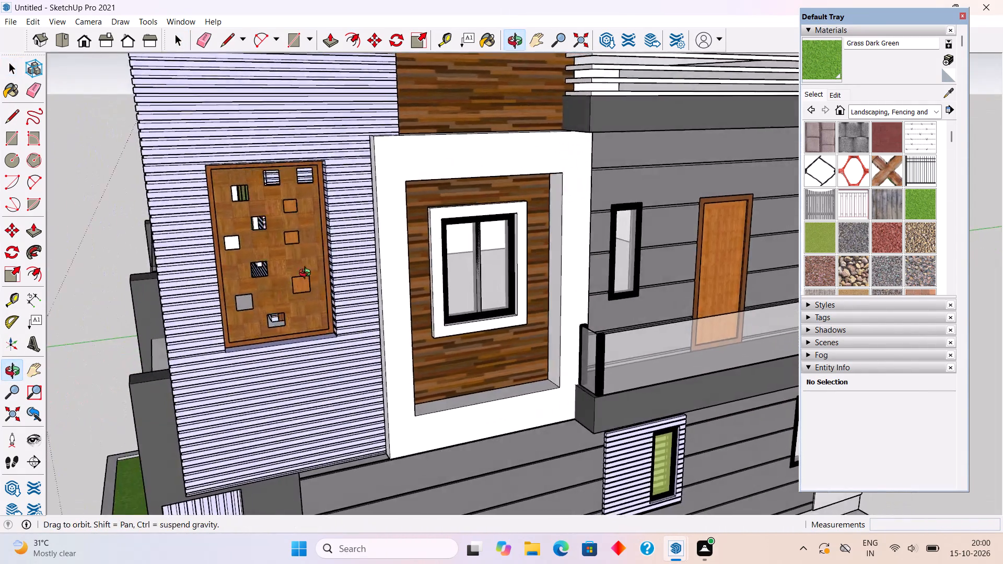
{"action": "middle_click_drag", "start_coordinate": [307, 274], "coordinate": [354, 240]}
{"action": "scroll", "coordinate": [354, 240], "scroll_direction": "down", "scroll_amount": 8}
{"action": "scroll", "coordinate": [338, 258], "scroll_direction": "up", "scroll_amount": 2}
{"action": "middle_click_drag", "start_coordinate": [335, 279], "coordinate": [326, 299]}
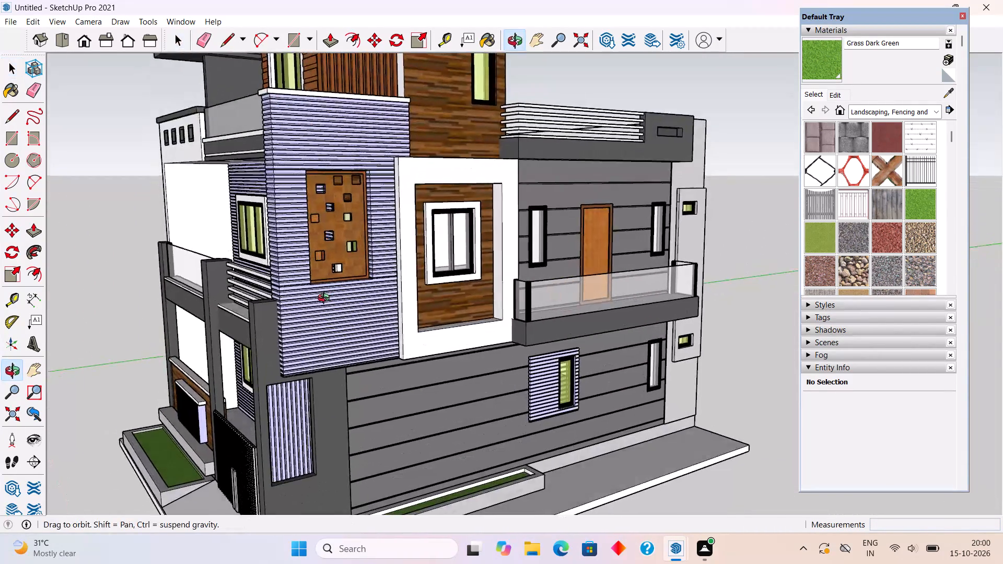
{"action": "middle_click_drag", "start_coordinate": [326, 299], "coordinate": [289, 311]}
{"action": "scroll", "coordinate": [290, 311], "scroll_direction": "down", "scroll_amount": 8}
{"action": "middle_click_drag", "start_coordinate": [273, 332], "coordinate": [481, 274]}
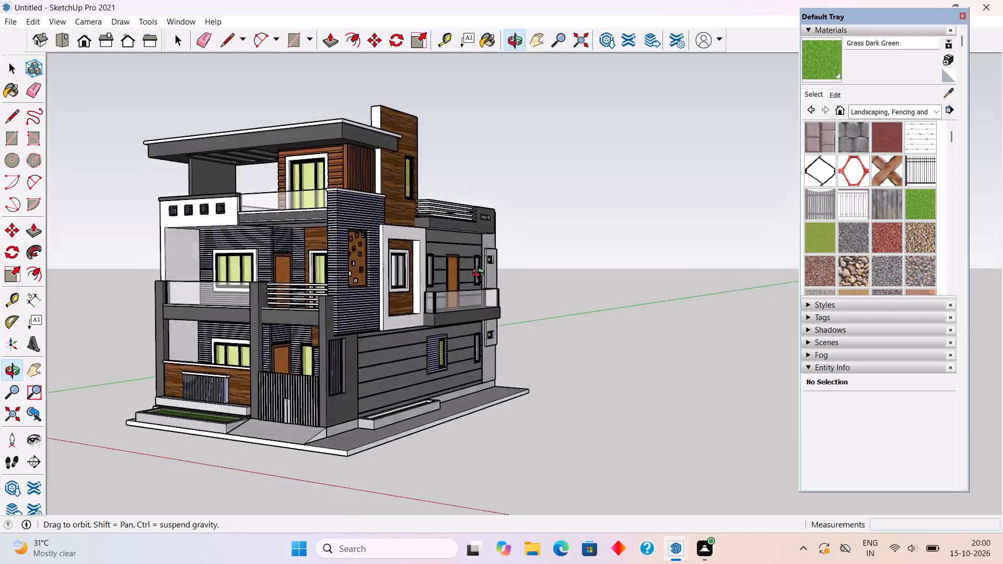
{"action": "middle_click_drag", "start_coordinate": [481, 274], "coordinate": [765, 318]}
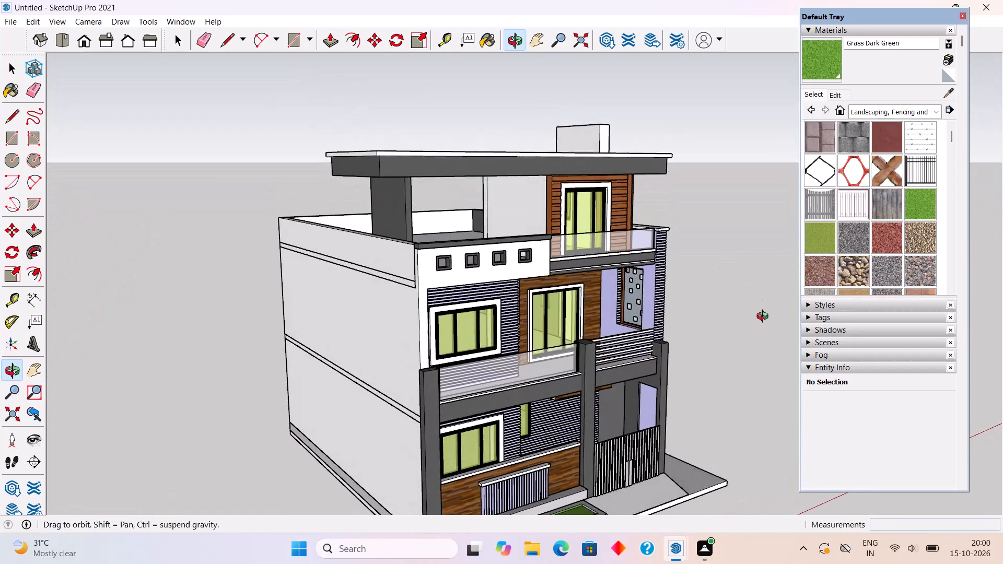
{"action": "middle_click_drag", "start_coordinate": [765, 318], "coordinate": [743, 329]}
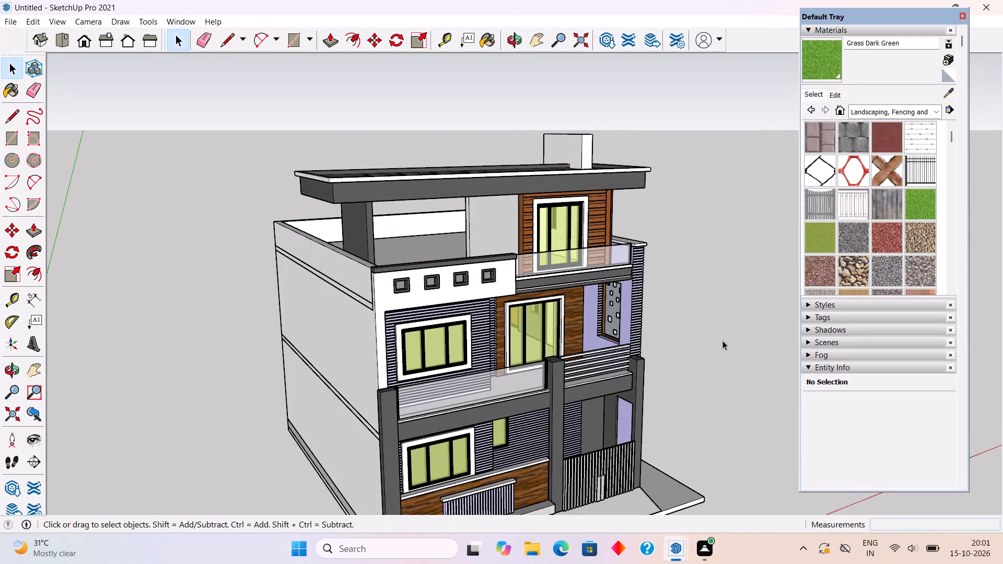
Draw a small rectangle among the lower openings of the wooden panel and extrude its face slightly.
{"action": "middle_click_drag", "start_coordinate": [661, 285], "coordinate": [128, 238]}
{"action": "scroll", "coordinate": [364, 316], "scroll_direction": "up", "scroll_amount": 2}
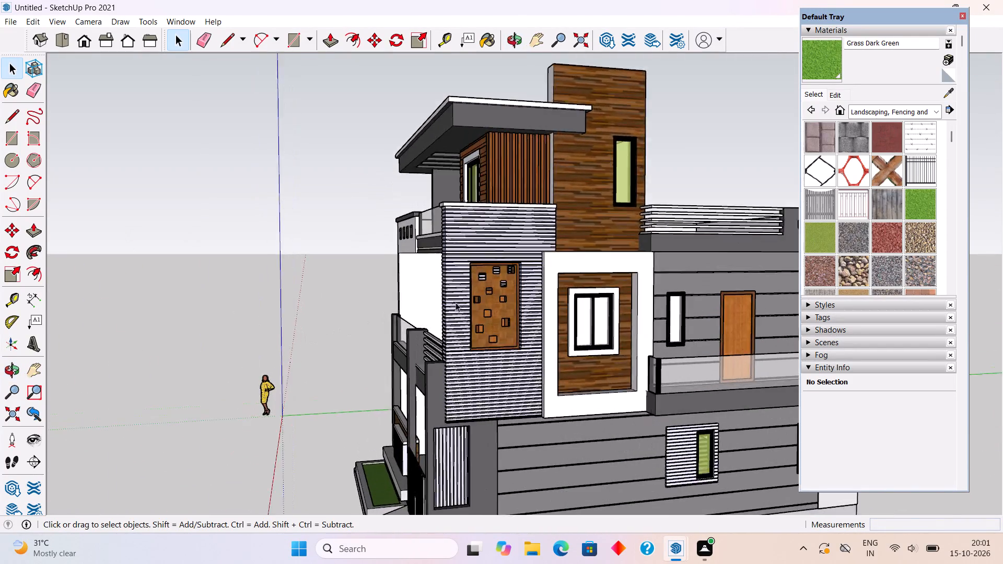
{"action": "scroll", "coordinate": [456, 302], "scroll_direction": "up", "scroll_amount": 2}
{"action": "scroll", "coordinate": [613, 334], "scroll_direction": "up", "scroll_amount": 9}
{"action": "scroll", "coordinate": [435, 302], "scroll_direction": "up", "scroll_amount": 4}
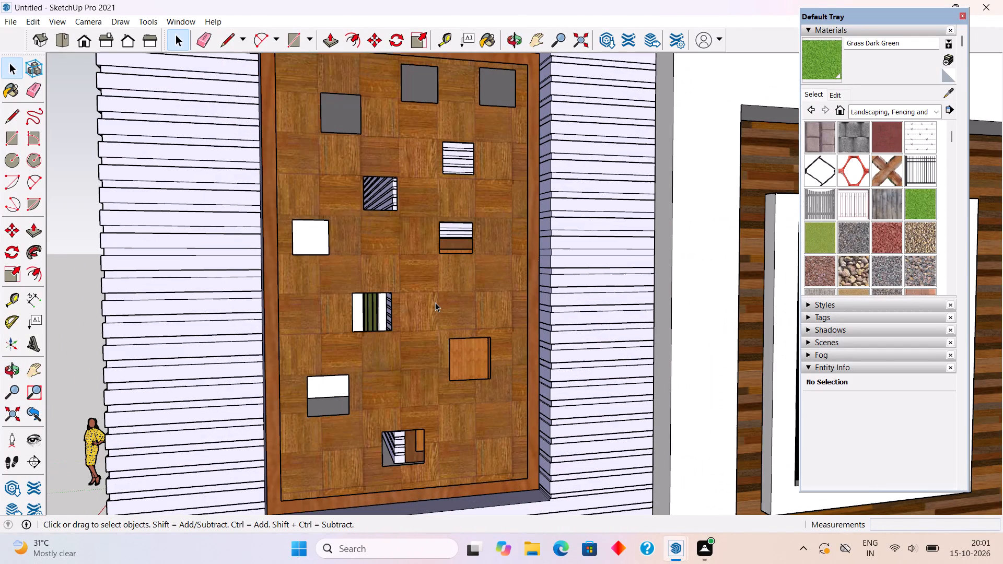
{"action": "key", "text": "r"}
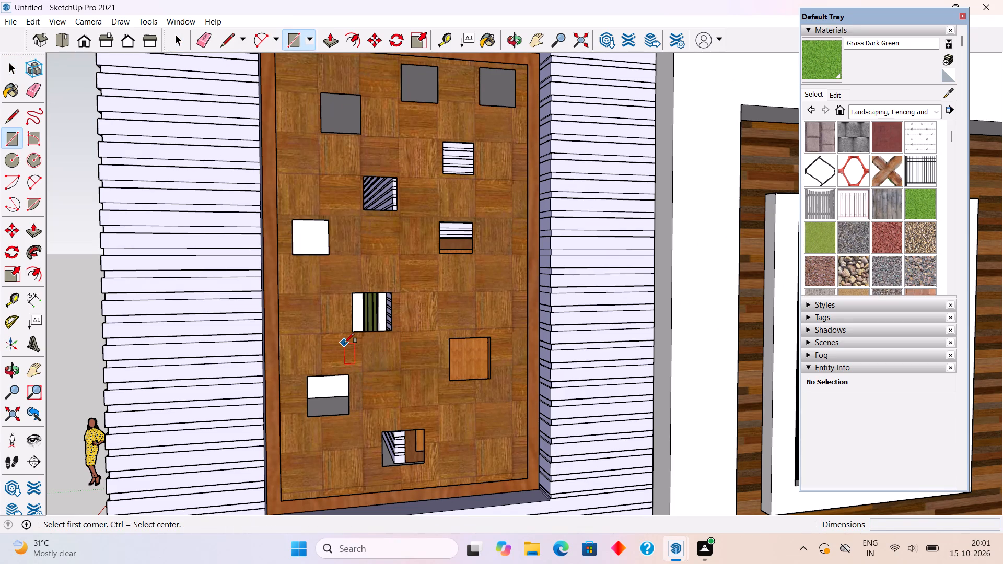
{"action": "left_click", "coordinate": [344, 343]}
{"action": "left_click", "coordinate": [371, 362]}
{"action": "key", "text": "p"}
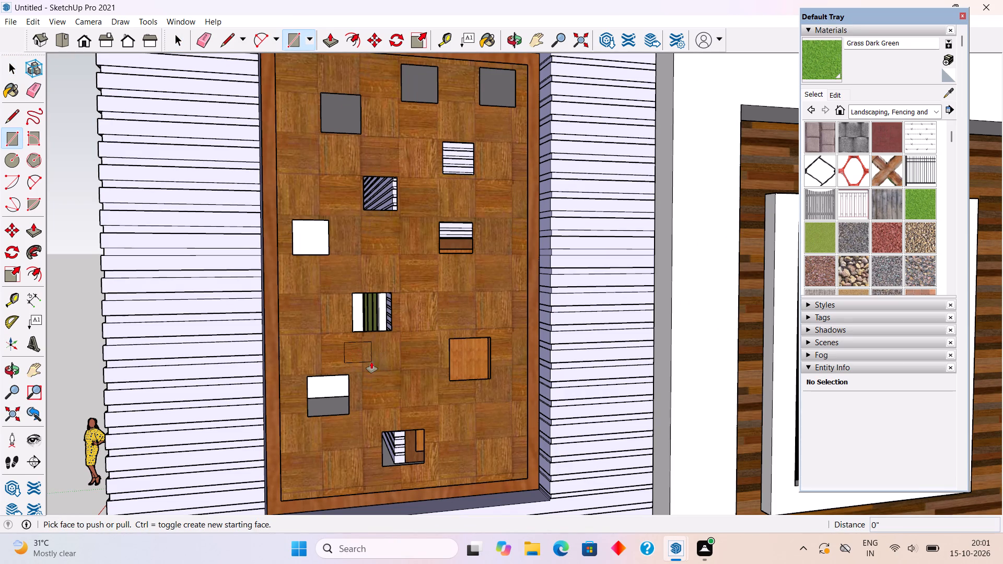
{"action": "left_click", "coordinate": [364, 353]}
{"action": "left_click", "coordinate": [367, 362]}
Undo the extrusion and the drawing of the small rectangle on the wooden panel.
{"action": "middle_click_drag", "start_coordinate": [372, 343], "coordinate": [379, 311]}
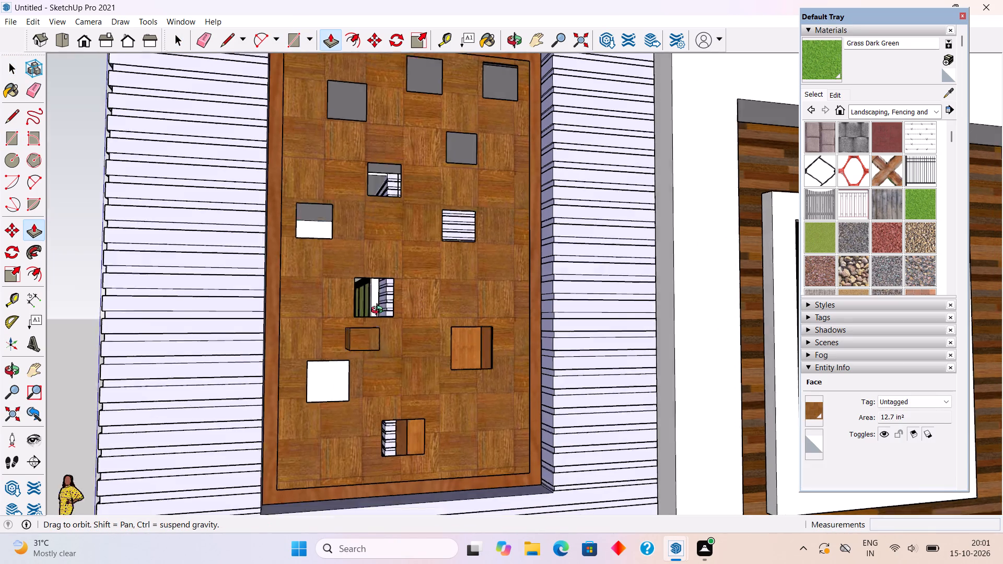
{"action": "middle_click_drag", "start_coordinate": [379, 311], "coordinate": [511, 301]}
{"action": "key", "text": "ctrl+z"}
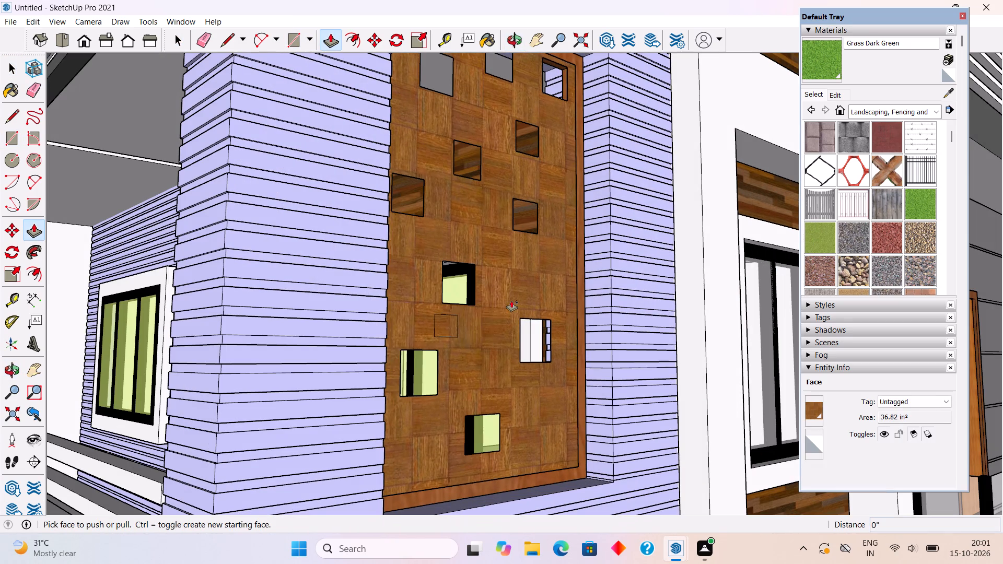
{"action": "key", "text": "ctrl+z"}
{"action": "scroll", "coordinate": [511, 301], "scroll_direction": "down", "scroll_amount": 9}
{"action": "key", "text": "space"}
Draw a circle of about 1 7/8" radius near the opening edge of the first-floor side balcony door for a knob.
{"action": "scroll", "coordinate": [511, 301], "scroll_direction": "down", "scroll_amount": 9}
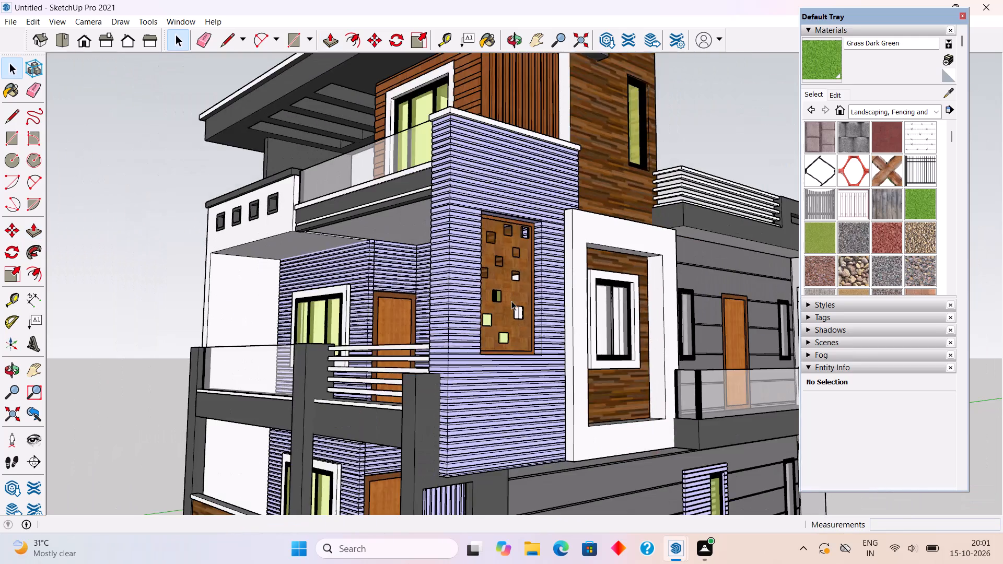
{"action": "scroll", "coordinate": [511, 301], "scroll_direction": "down", "scroll_amount": 3}
{"action": "left_click", "coordinate": [629, 170]}
{"action": "middle_click_drag", "start_coordinate": [590, 239], "coordinate": [445, 421]}
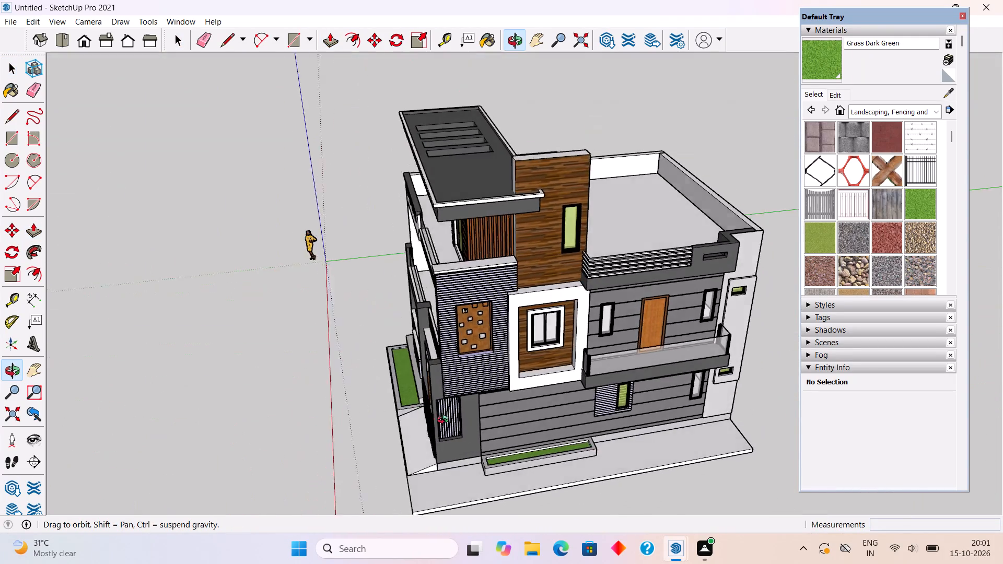
{"action": "middle_click_drag", "start_coordinate": [445, 421], "coordinate": [209, 293]}
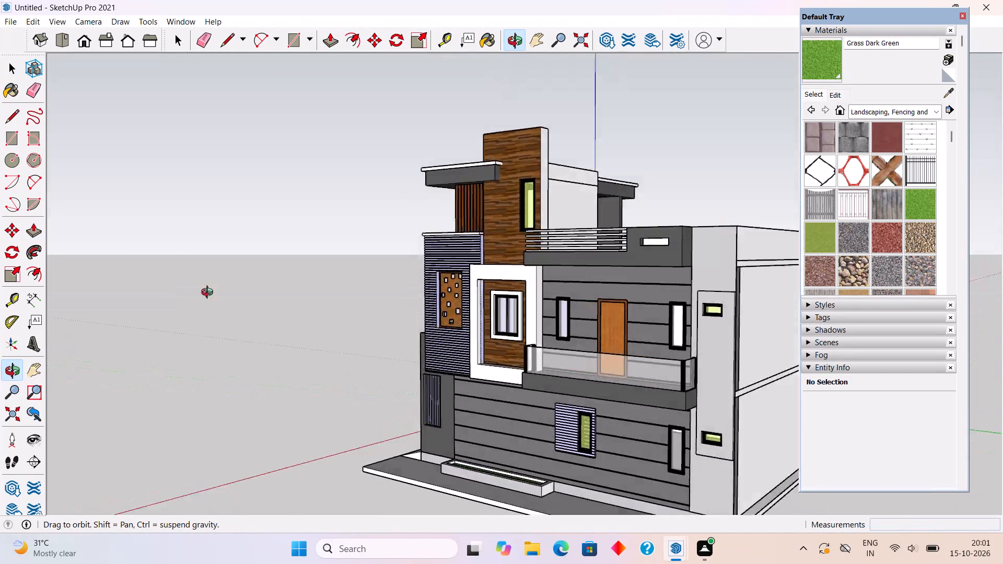
{"action": "middle_click_drag", "start_coordinate": [209, 293], "coordinate": [400, 332]}
{"action": "scroll", "coordinate": [581, 327], "scroll_direction": "up", "scroll_amount": 12}
{"action": "middle_click_drag", "start_coordinate": [694, 318], "coordinate": [641, 313]}
{"action": "scroll", "coordinate": [684, 368], "scroll_direction": "up", "scroll_amount": 5}
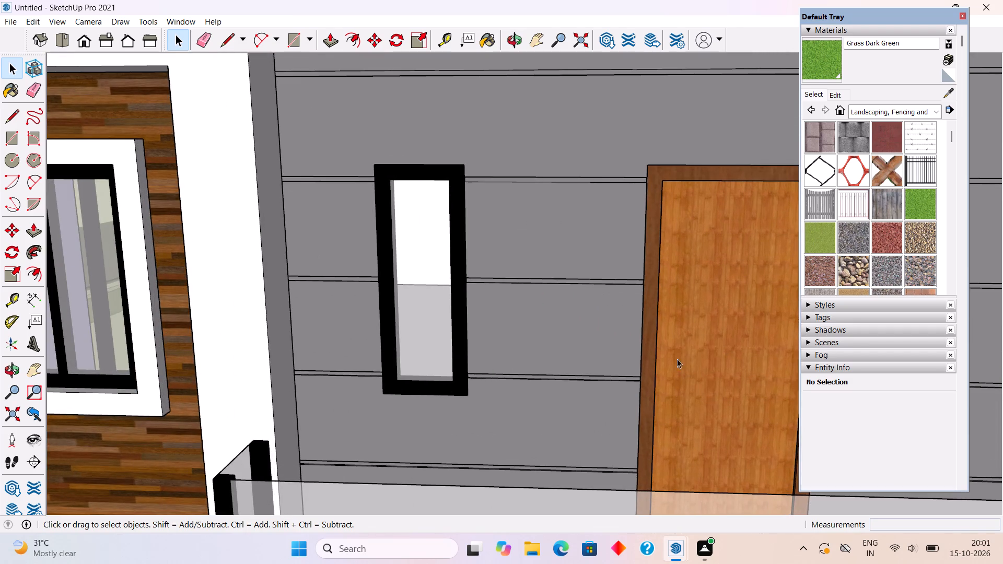
{"action": "scroll", "coordinate": [650, 350], "scroll_direction": "down", "scroll_amount": 8}
{"action": "scroll", "coordinate": [704, 348], "scroll_direction": "up", "scroll_amount": 8}
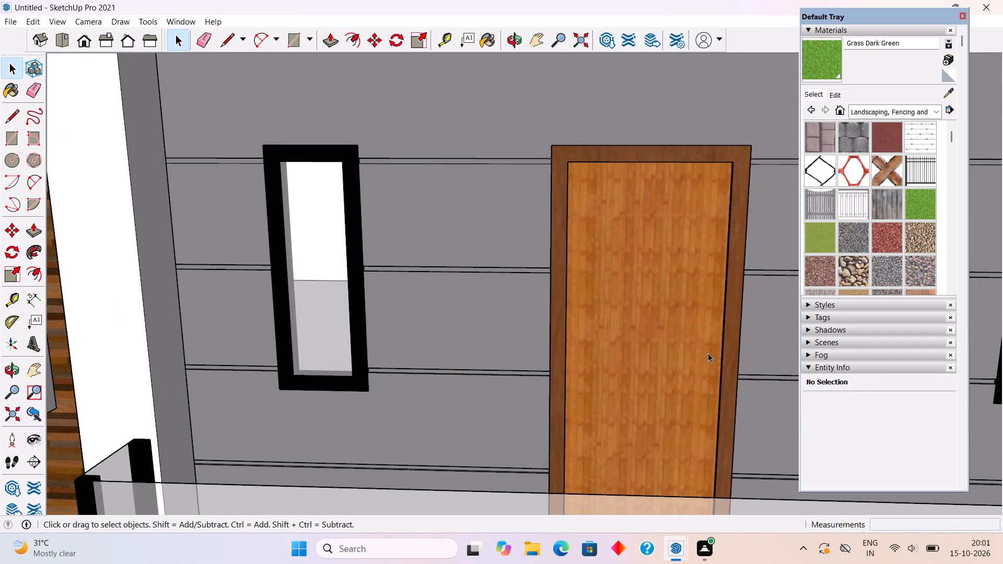
{"action": "key", "text": "c"}
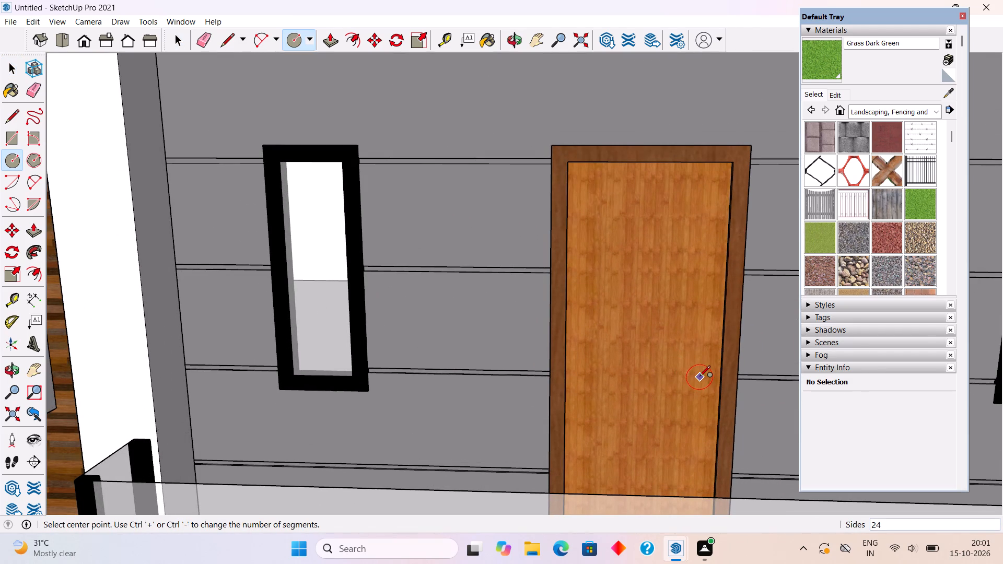
{"action": "left_click", "coordinate": [700, 377]}
{"action": "left_click", "coordinate": [703, 386]}
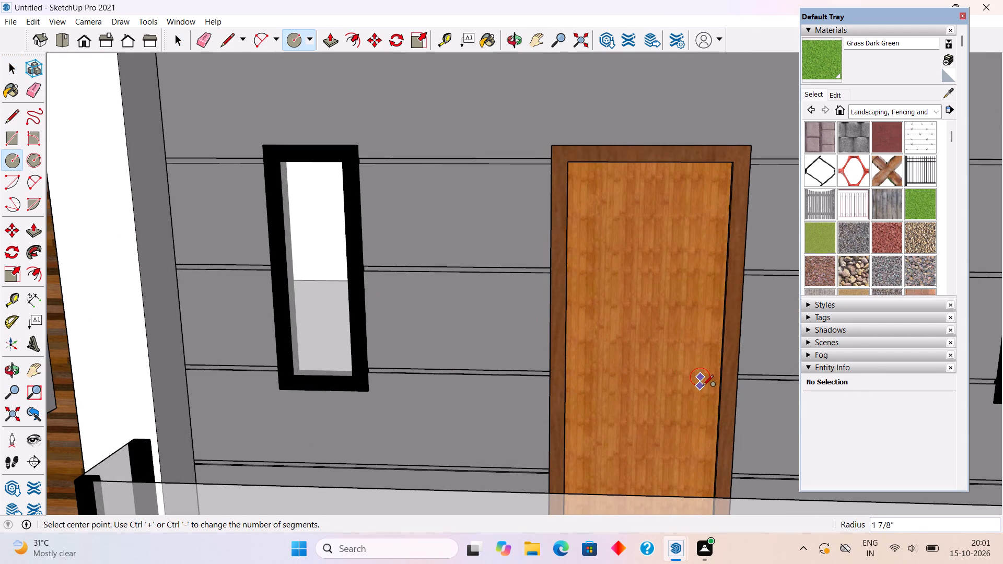
Extrude the knob circle on the first-floor side balcony door outward by about 5/8".
{"action": "key", "text": "p"}
{"action": "left_click", "coordinate": [703, 372]}
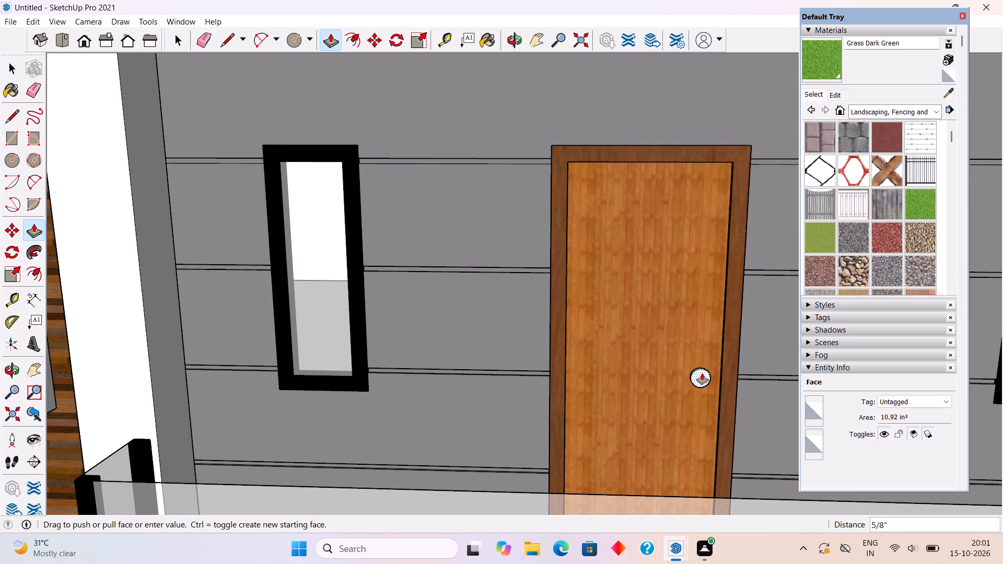
{"action": "left_click", "coordinate": [702, 373]}
{"action": "key", "text": "space"}
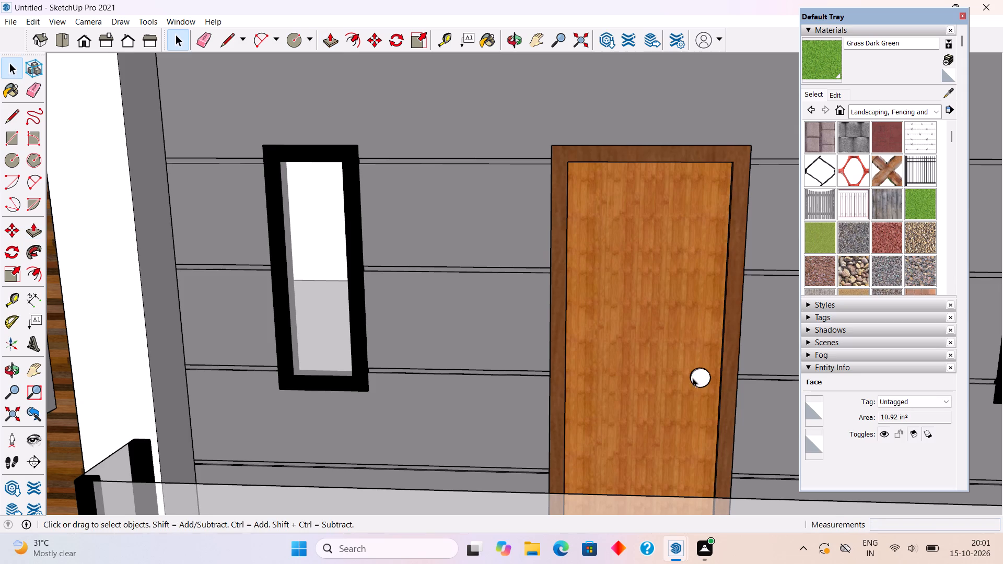
Select the whole extruded knob on the side balcony door and make it a group.
{"action": "middle_click_drag", "start_coordinate": [691, 391], "coordinate": [795, 473]}
{"action": "scroll", "coordinate": [735, 389], "scroll_direction": "up", "scroll_amount": 4}
{"action": "triple_click", "coordinate": [679, 343]}
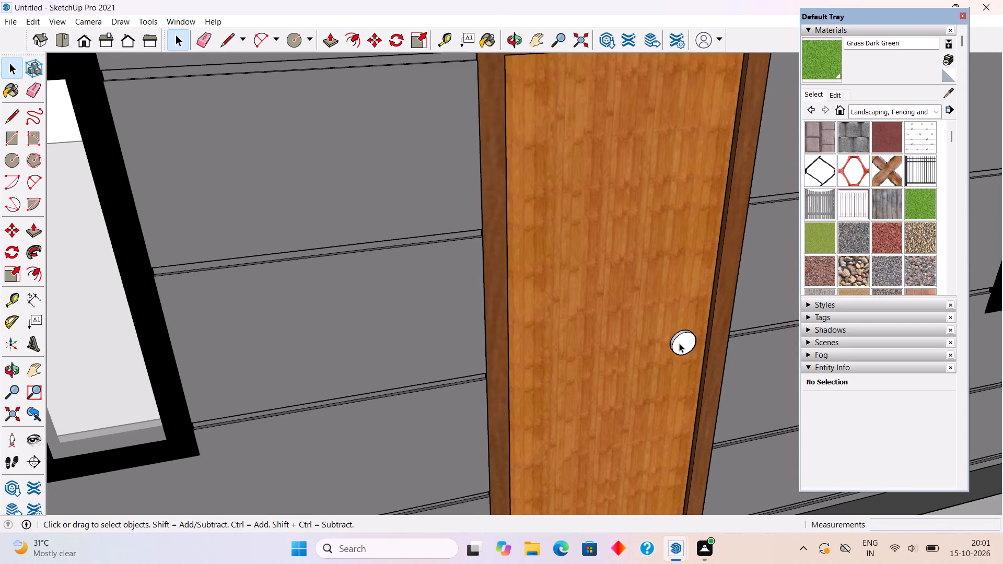
{"action": "right_click", "coordinate": [679, 343]}
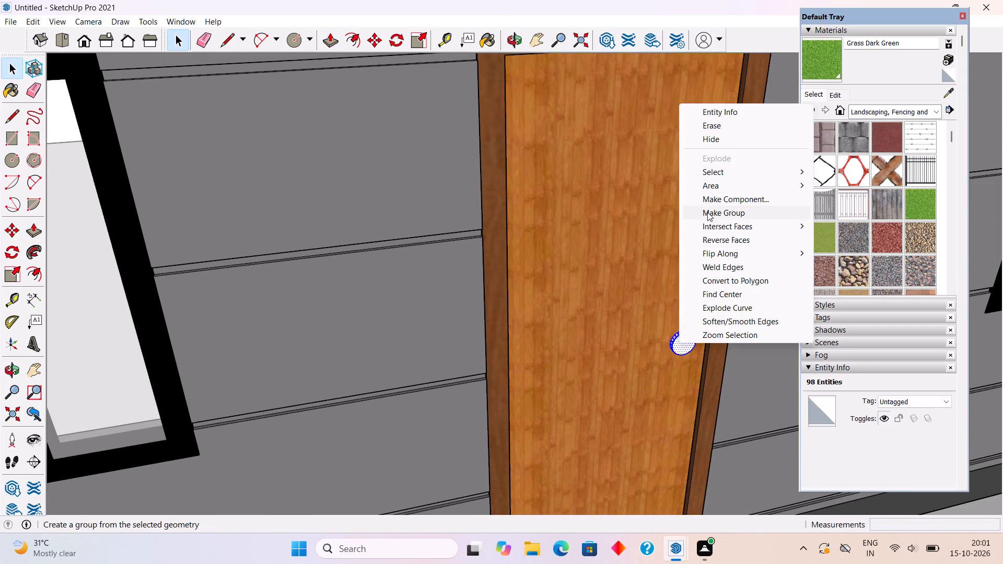
{"action": "left_click", "coordinate": [707, 212]}
{"action": "scroll", "coordinate": [707, 212], "scroll_direction": "down", "scroll_amount": 20}
{"action": "scroll", "coordinate": [707, 212], "scroll_direction": "down", "scroll_amount": 2}
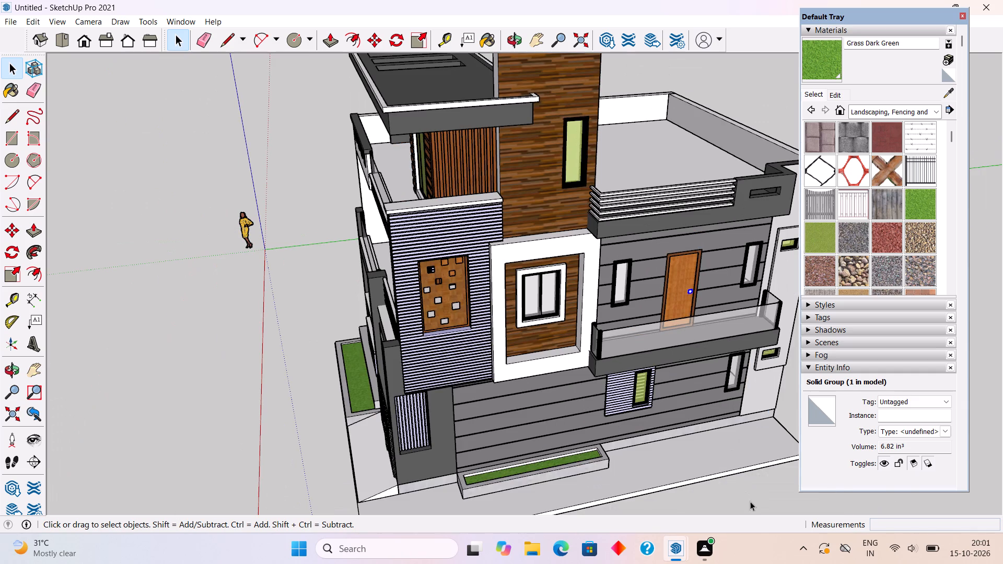
{"action": "left_click", "coordinate": [750, 501]}
Examine the house exterior from the side round to the front, closing in on the ground-floor entrance door.
{"action": "scroll", "coordinate": [678, 368], "scroll_direction": "up", "scroll_amount": 5}
{"action": "scroll", "coordinate": [528, 331], "scroll_direction": "down", "scroll_amount": 6}
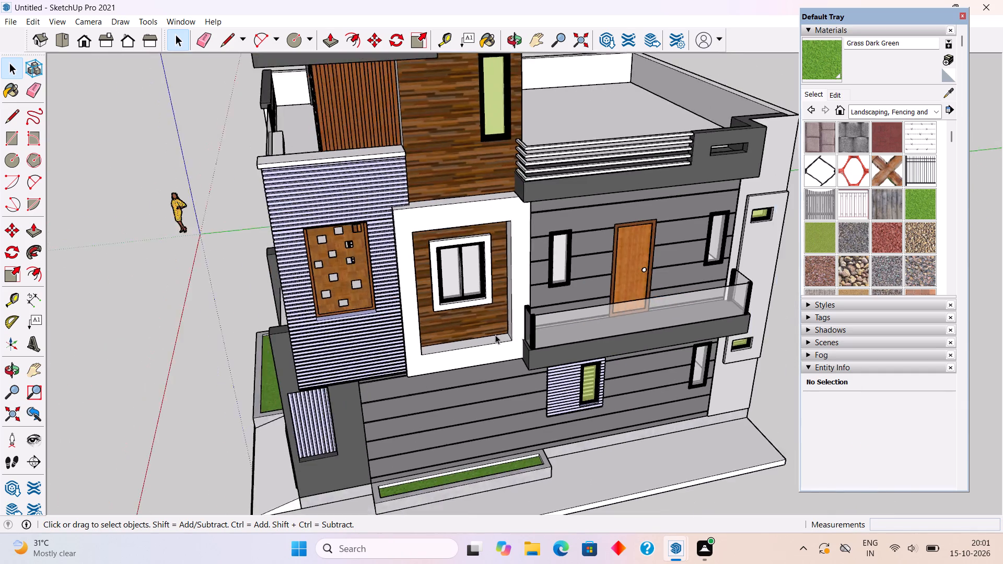
{"action": "scroll", "coordinate": [495, 335], "scroll_direction": "down", "scroll_amount": 2}
{"action": "middle_click_drag", "start_coordinate": [407, 325], "coordinate": [842, 271]}
{"action": "middle_click_drag", "start_coordinate": [363, 319], "coordinate": [328, 262]}
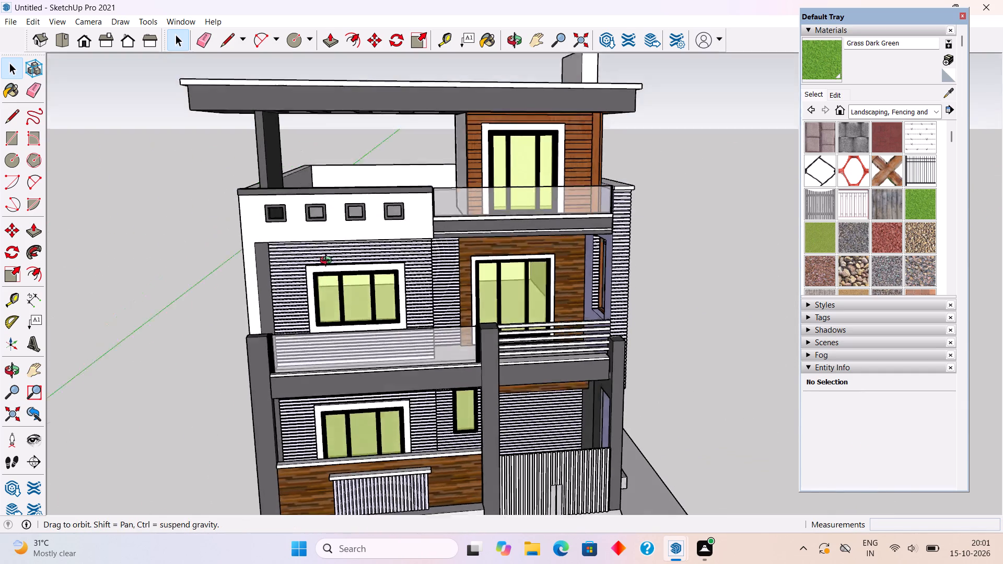
{"action": "middle_click_drag", "start_coordinate": [328, 262], "coordinate": [188, 274]}
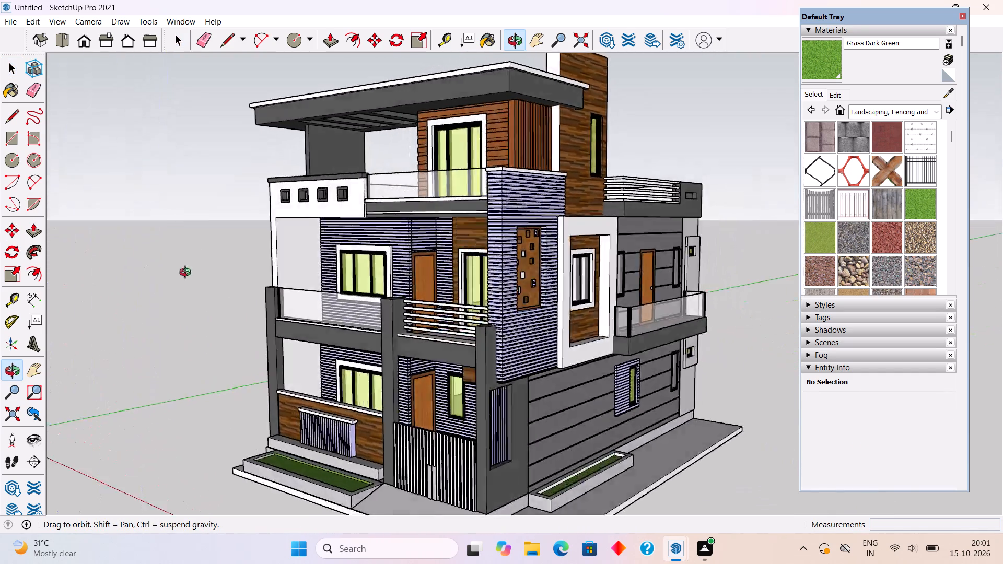
{"action": "middle_click_drag", "start_coordinate": [188, 274], "coordinate": [162, 272]}
{"action": "scroll", "coordinate": [446, 407], "scroll_direction": "up", "scroll_amount": 9}
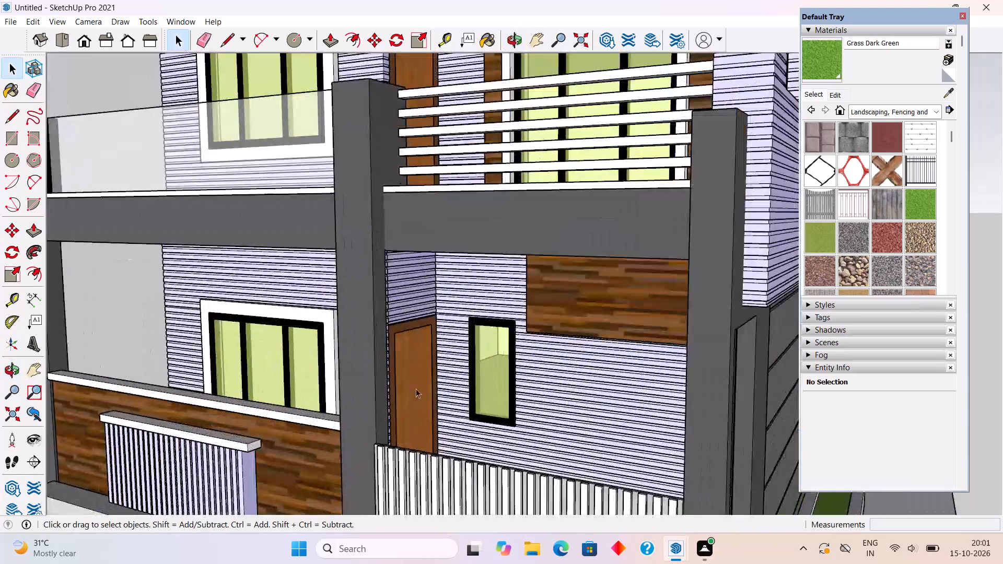
{"action": "scroll", "coordinate": [416, 389], "scroll_direction": "up", "scroll_amount": 8}
{"action": "middle_click_drag", "start_coordinate": [400, 420], "coordinate": [348, 425]}
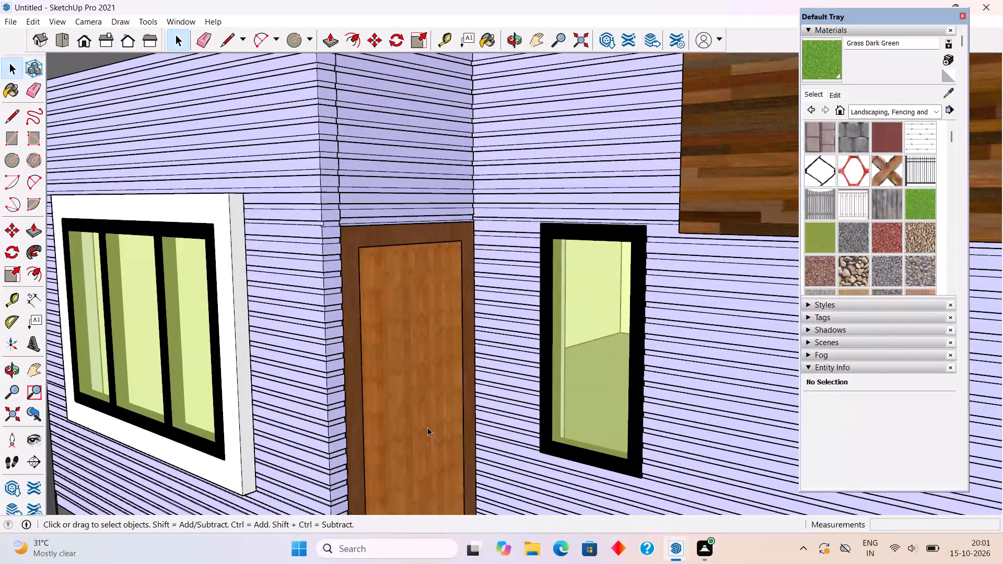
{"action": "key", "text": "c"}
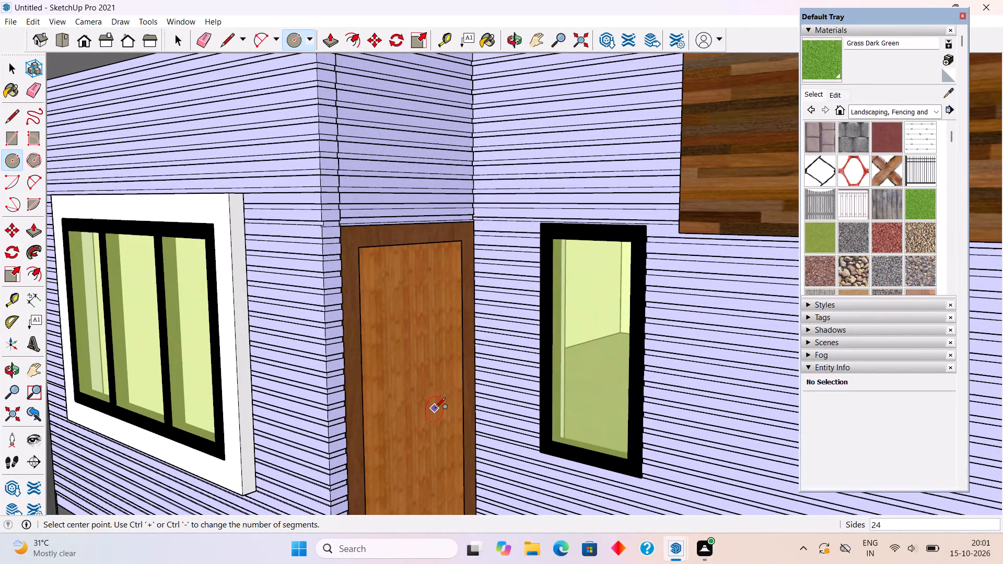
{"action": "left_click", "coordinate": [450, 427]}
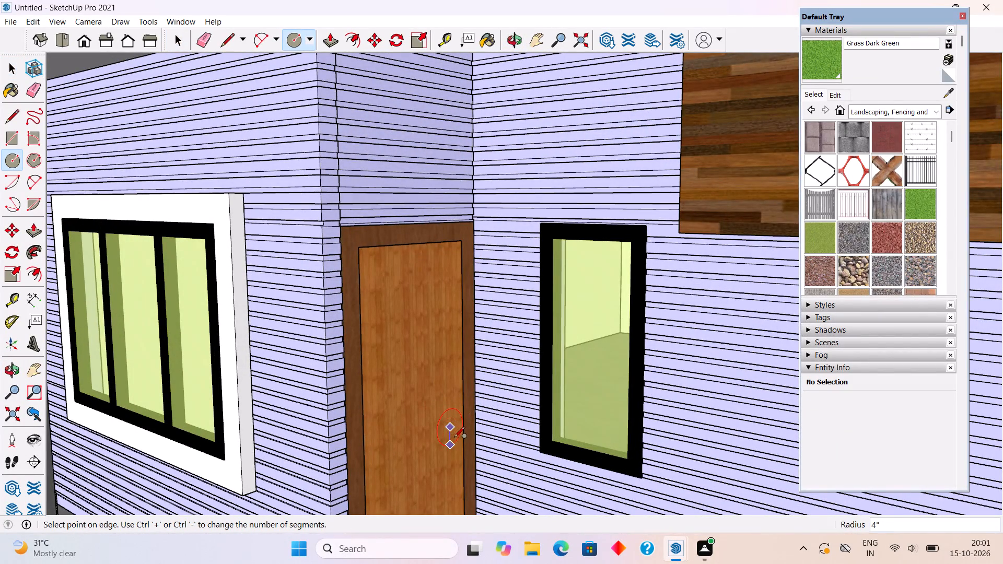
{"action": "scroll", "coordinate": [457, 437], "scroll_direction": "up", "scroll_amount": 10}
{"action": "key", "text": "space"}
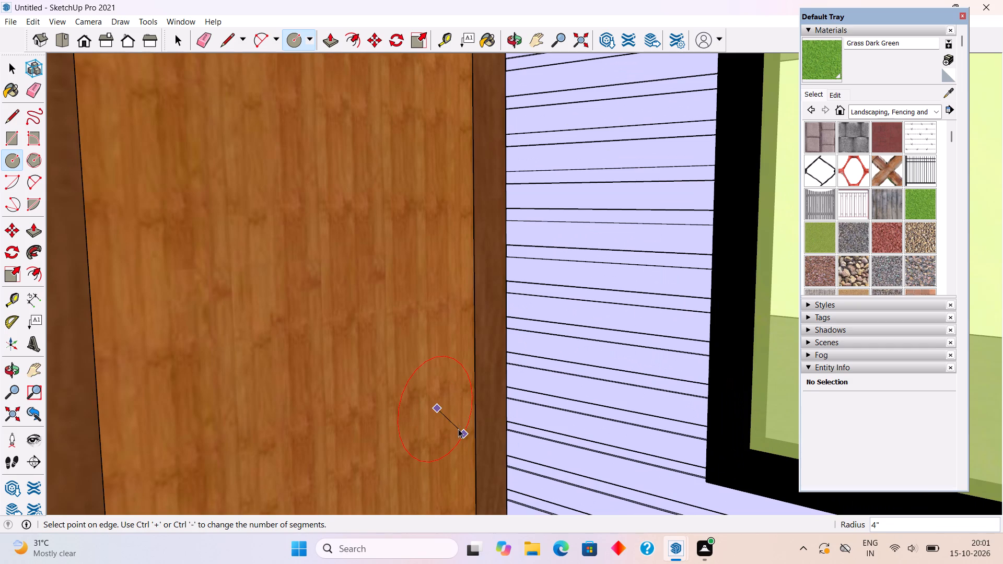
Draw a small circle near the opening edge of the ground-floor entrance door and extrude it outward as a knob.
{"action": "type", "text": "c"}
{"action": "left_click", "coordinate": [451, 398]}
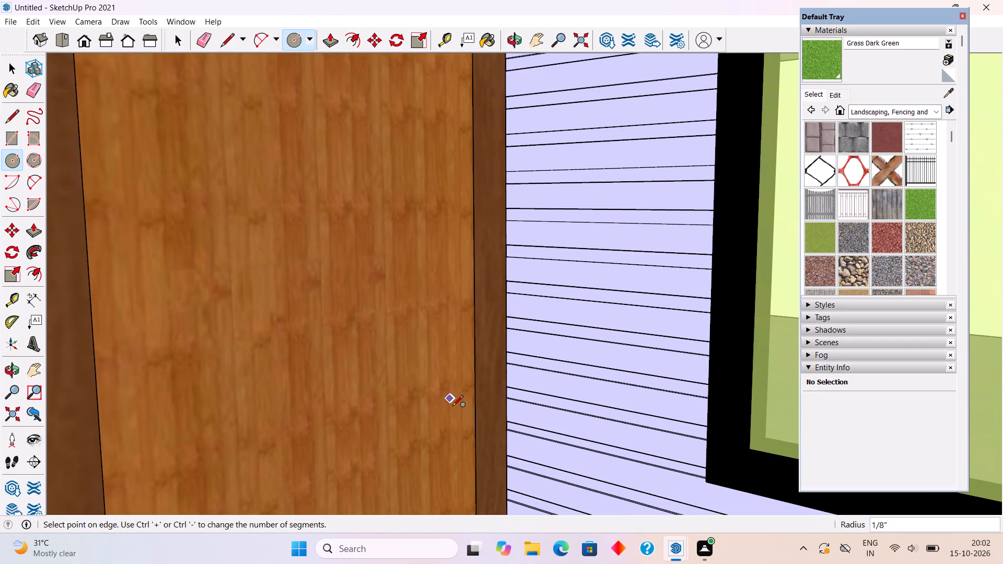
{"action": "left_click", "coordinate": [456, 419]}
{"action": "key", "text": "p"}
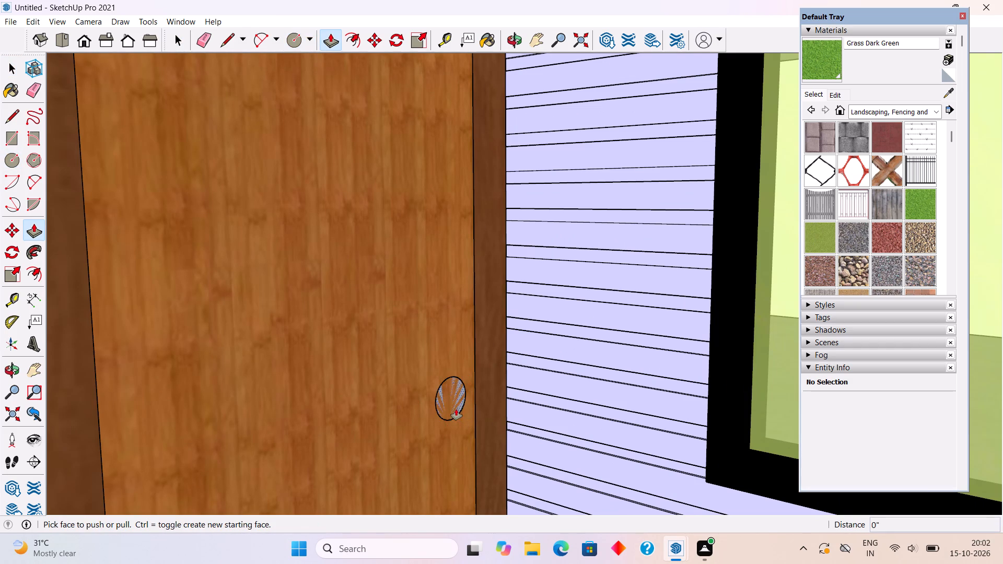
{"action": "left_click", "coordinate": [455, 408]}
{"action": "left_click", "coordinate": [468, 412]}
{"action": "key", "text": "space"}
Select the whole knob on the ground-floor entrance door and make it a group.
{"action": "double_click", "coordinate": [460, 409]}
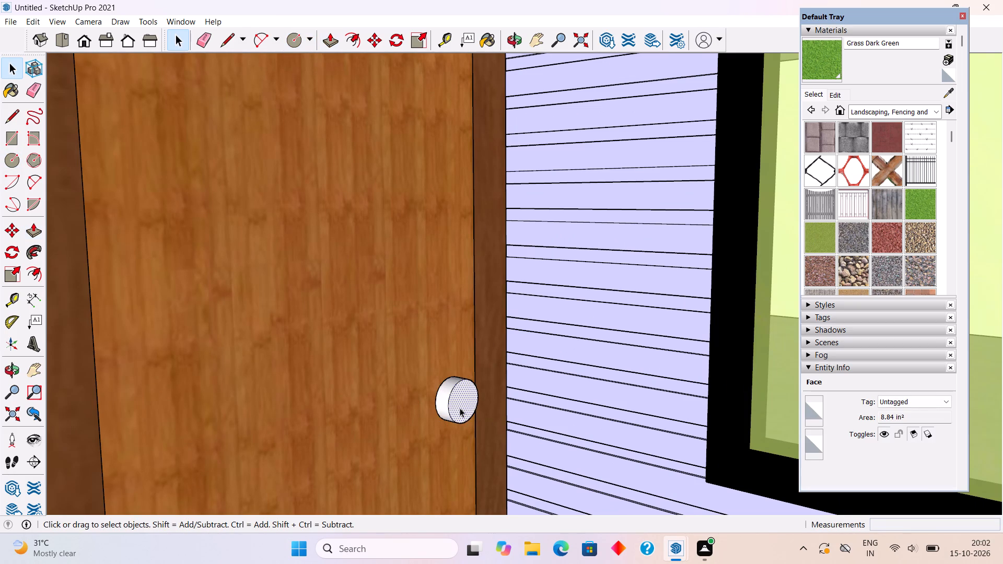
{"action": "left_click", "coordinate": [460, 406]}
{"action": "triple_click", "coordinate": [449, 398]}
{"action": "right_click", "coordinate": [449, 398]}
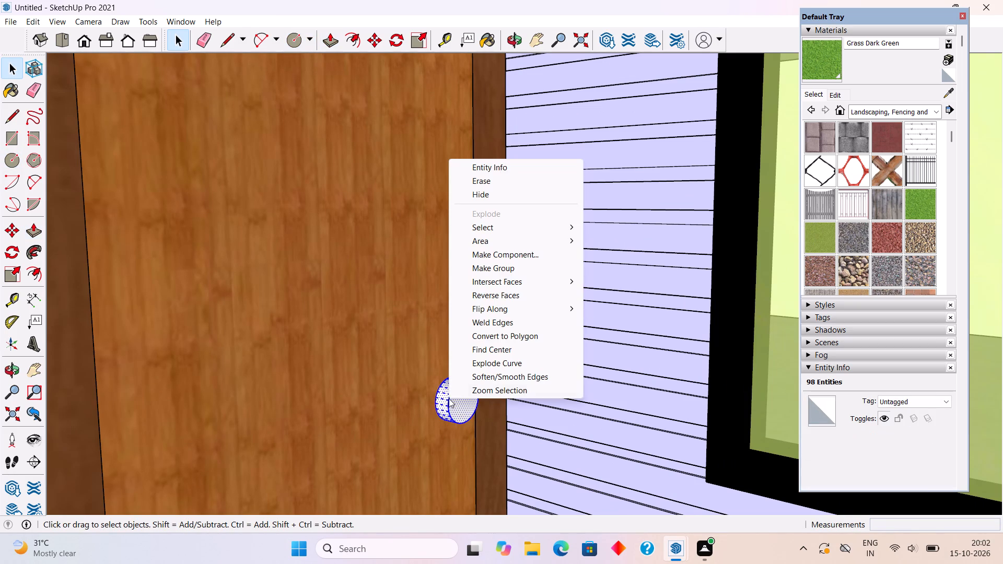
{"action": "left_click", "coordinate": [490, 268]}
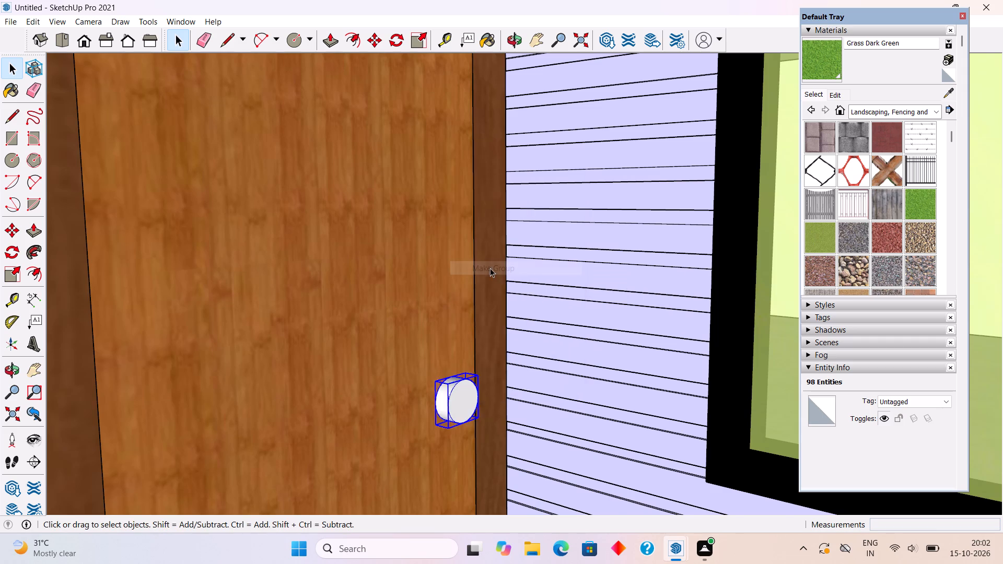
{"action": "scroll", "coordinate": [490, 268], "scroll_direction": "down", "scroll_amount": 20}
{"action": "scroll", "coordinate": [490, 268], "scroll_direction": "down", "scroll_amount": 10}
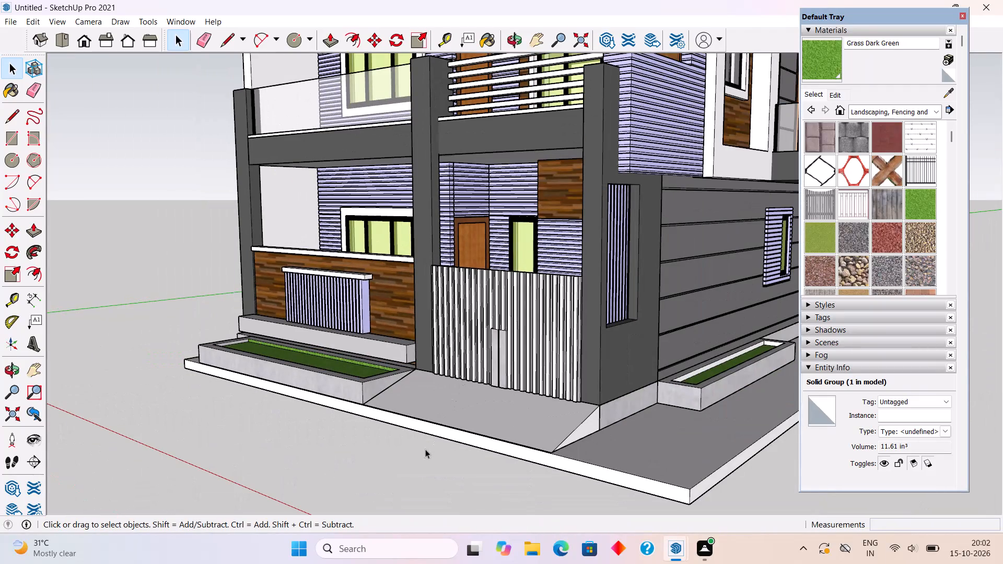
{"action": "left_click", "coordinate": [425, 449]}
Draw a circle of about 1 3/4" radius near the opening edge of the front first-floor balcony door and extrude it outward as a knob.
{"action": "middle_click_drag", "start_coordinate": [521, 276], "coordinate": [492, 407]}
{"action": "scroll", "coordinate": [492, 407], "scroll_direction": "down", "scroll_amount": 1}
{"action": "scroll", "coordinate": [488, 209], "scroll_direction": "down", "scroll_amount": 4}
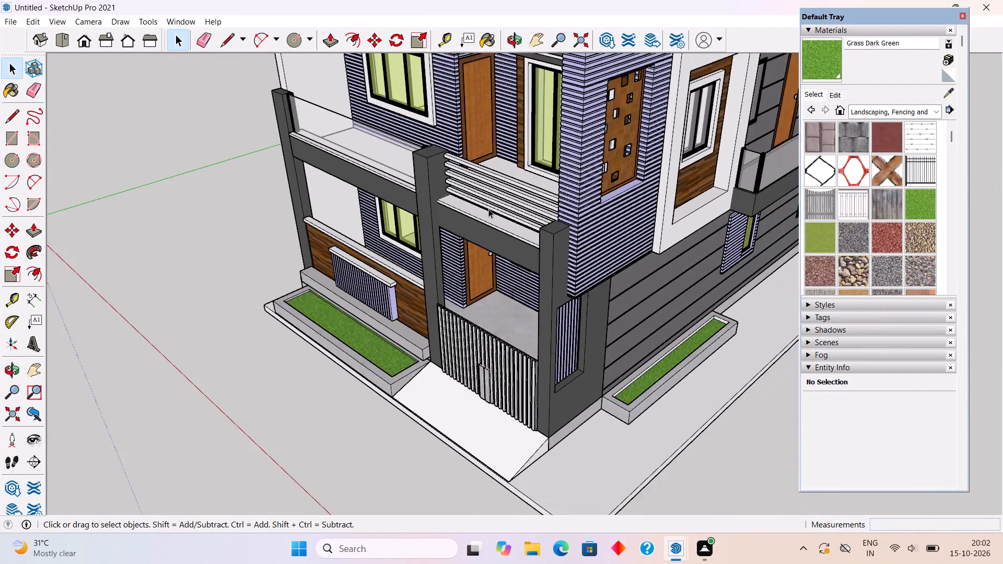
{"action": "scroll", "coordinate": [470, 24], "scroll_direction": "up", "scroll_amount": 15}
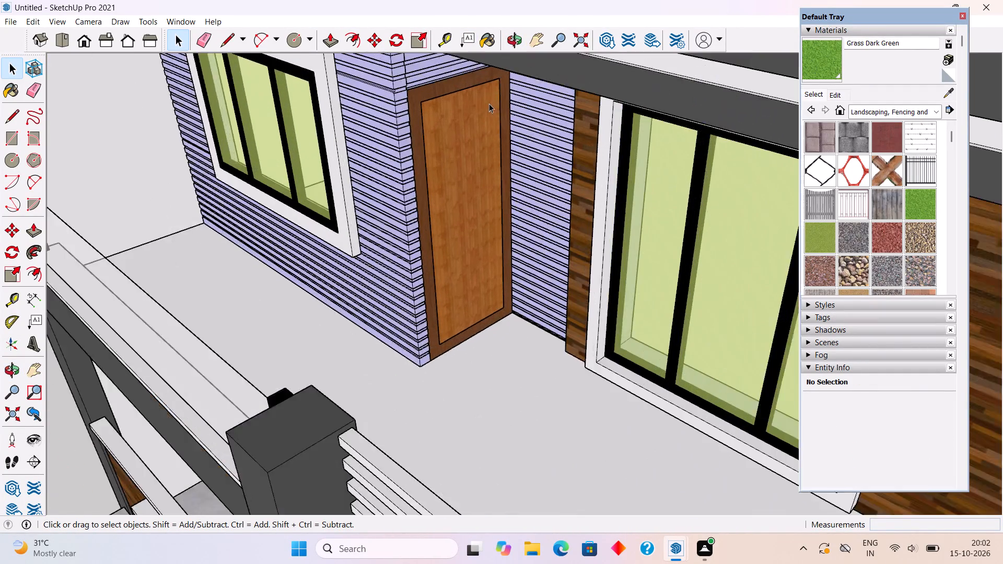
{"action": "scroll", "coordinate": [489, 103], "scroll_direction": "up", "scroll_amount": 9}
{"action": "key", "text": "c"}
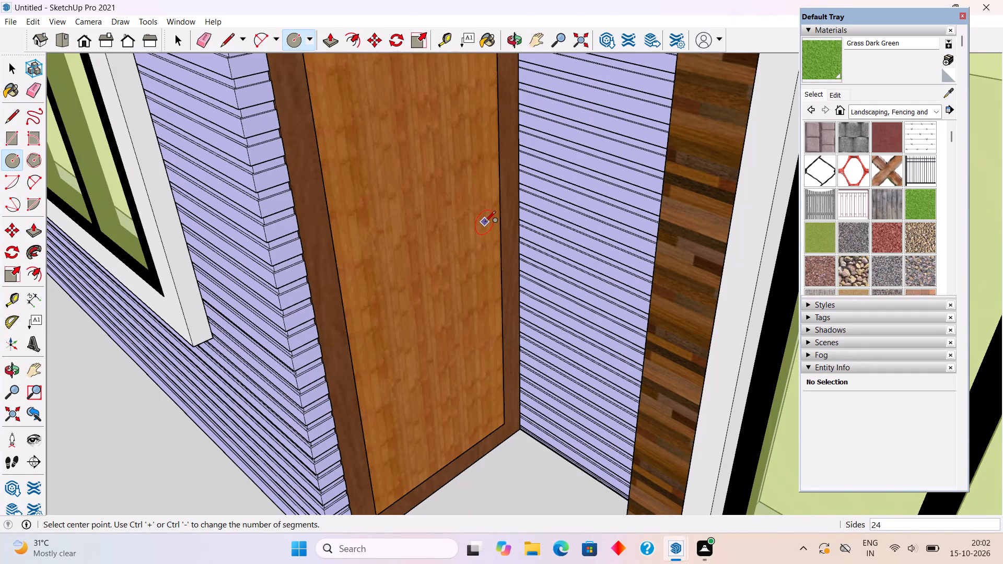
{"action": "left_click", "coordinate": [485, 222]}
{"action": "scroll", "coordinate": [487, 237], "scroll_direction": "up", "scroll_amount": 2}
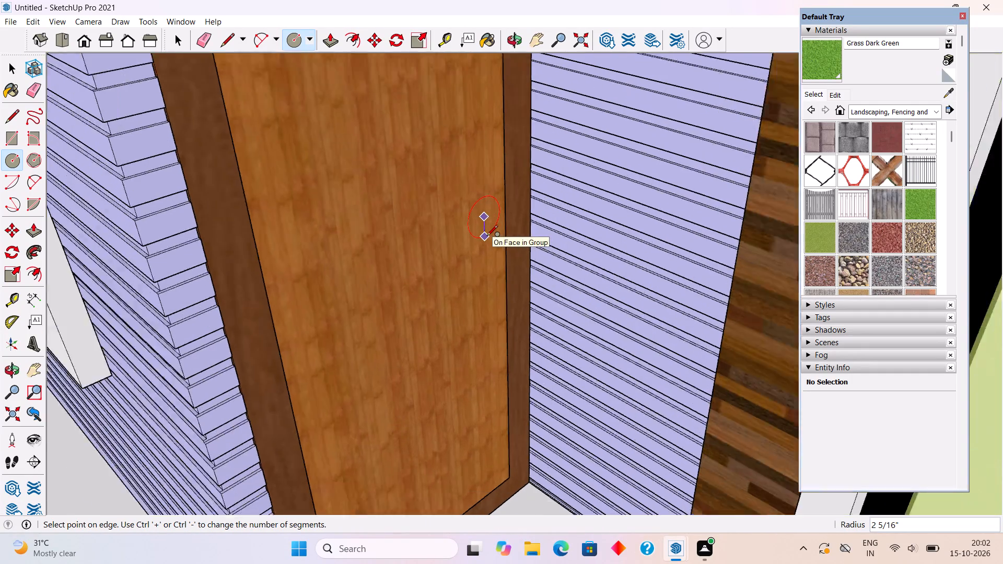
{"action": "scroll", "coordinate": [487, 237], "scroll_direction": "up", "scroll_amount": 8}
{"action": "left_click", "coordinate": [495, 216]}
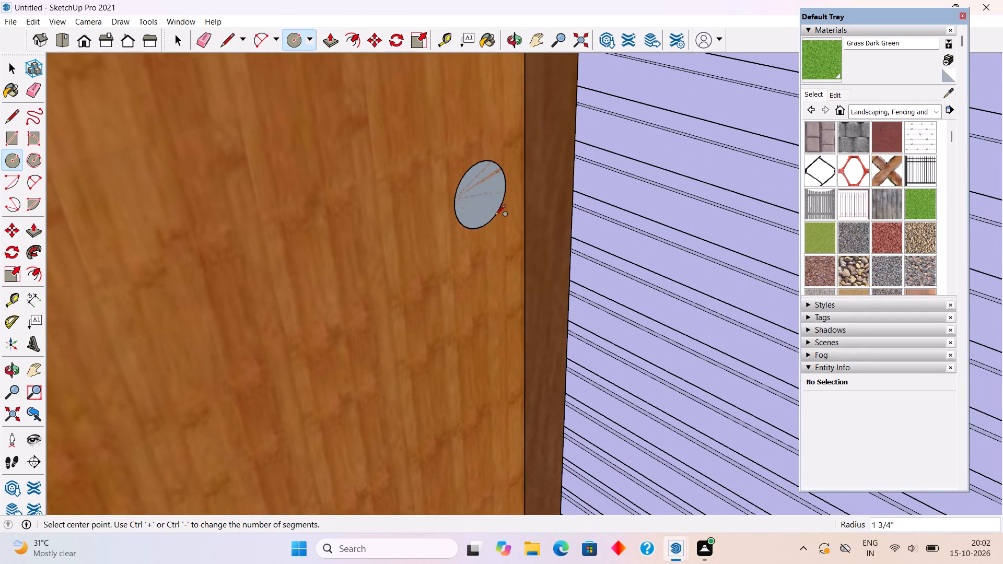
{"action": "key", "text": "p"}
{"action": "left_click", "coordinate": [484, 212]}
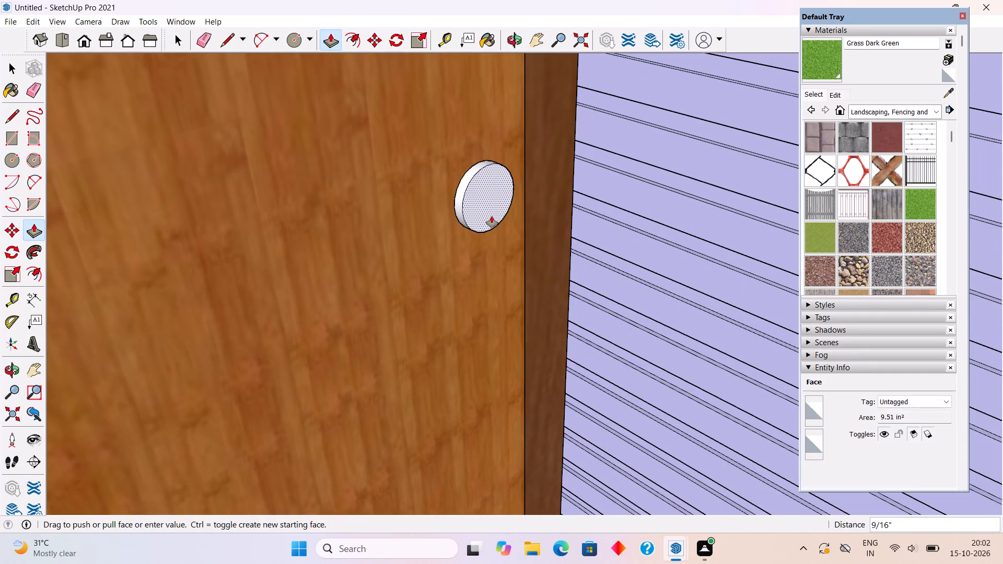
{"action": "left_click", "coordinate": [495, 220]}
{"action": "key", "text": "space"}
Select the whole knob on the front first-floor balcony door and make it a group.
{"action": "triple_click", "coordinate": [495, 219]}
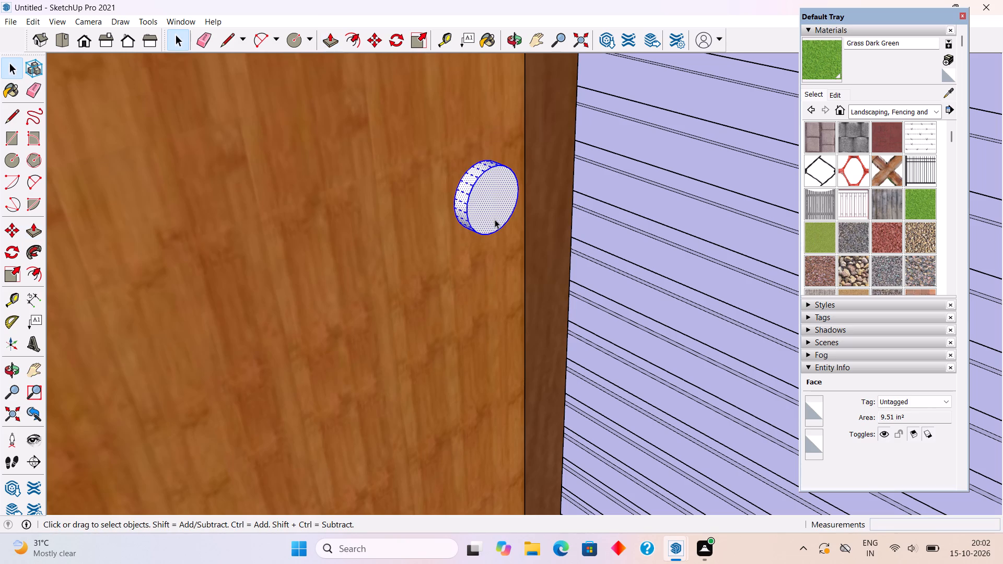
{"action": "right_click", "coordinate": [495, 219]}
{"action": "left_click", "coordinate": [527, 331]}
{"action": "scroll", "coordinate": [512, 268], "scroll_direction": "down", "scroll_amount": 2}
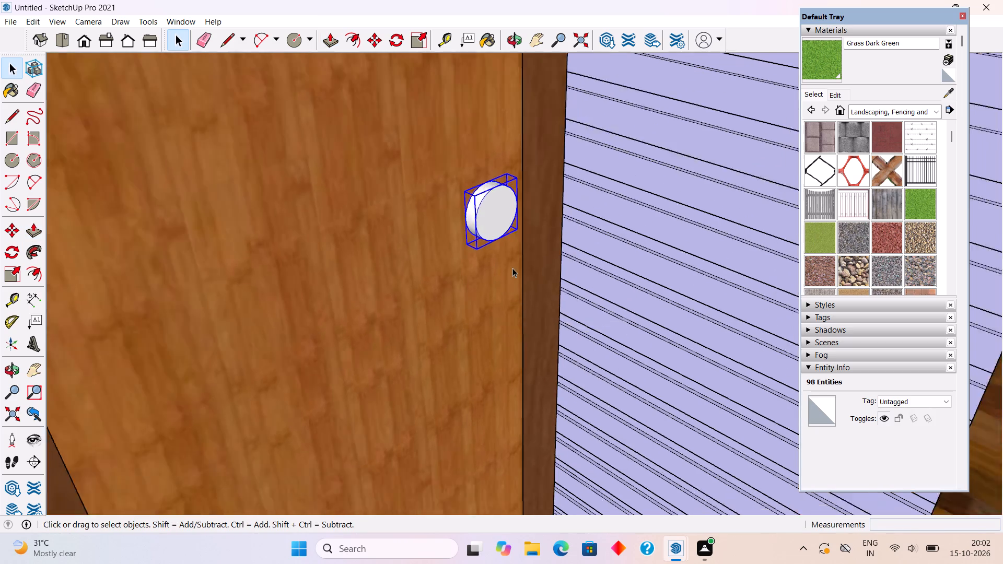
{"action": "scroll", "coordinate": [512, 268], "scroll_direction": "down", "scroll_amount": 20}
{"action": "scroll", "coordinate": [512, 268], "scroll_direction": "down", "scroll_amount": 16}
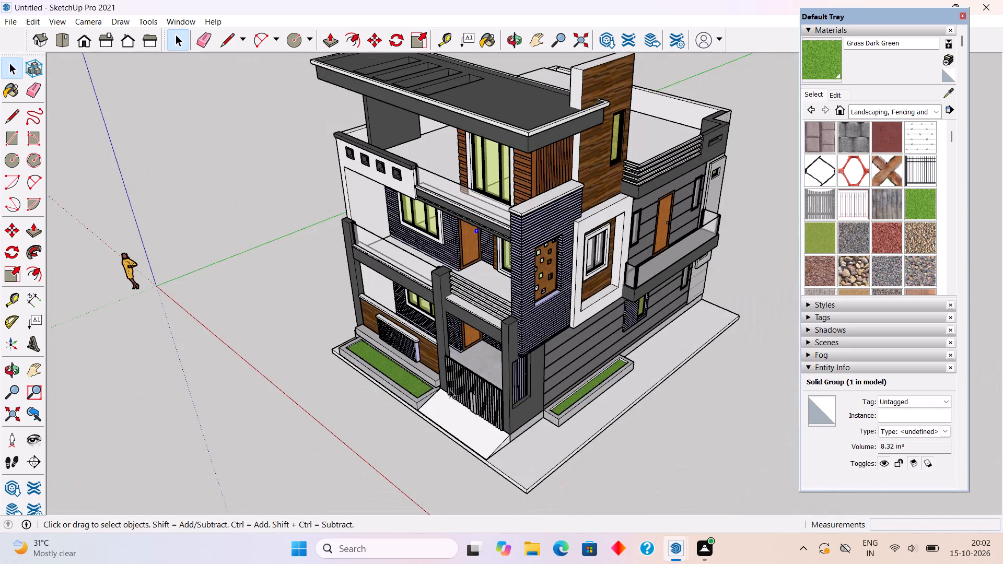
{"action": "scroll", "coordinate": [444, 399], "scroll_direction": "down", "scroll_amount": 1}
{"action": "left_click", "coordinate": [430, 416]}
{"action": "left_click", "coordinate": [405, 439]}
Draw a narrow upright rectangle about 1 3/4" by 1' 10 5/8" on the plate beside the front gate's centre seam.
{"action": "middle_click_drag", "start_coordinate": [492, 357], "coordinate": [531, 236]}
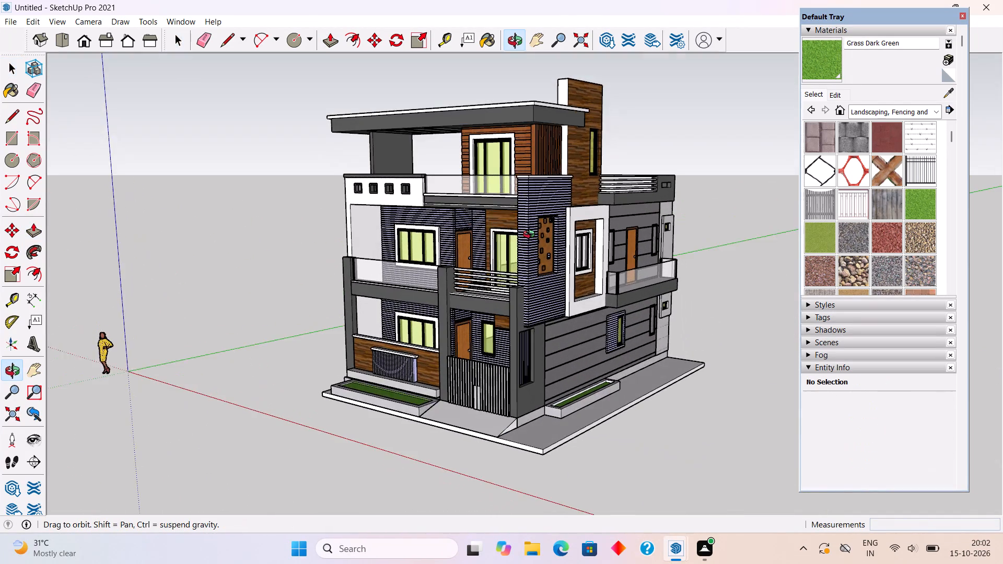
{"action": "middle_click_drag", "start_coordinate": [531, 236], "coordinate": [511, 260]}
{"action": "middle_click_drag", "start_coordinate": [558, 333], "coordinate": [584, 319]}
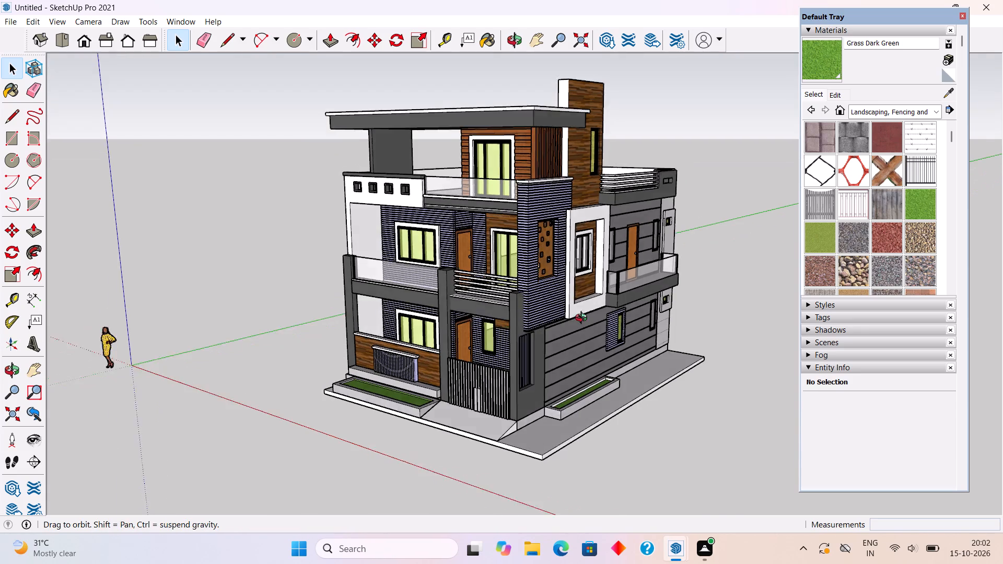
{"action": "middle_click_drag", "start_coordinate": [584, 319], "coordinate": [713, 284]}
{"action": "scroll", "coordinate": [473, 369], "scroll_direction": "up", "scroll_amount": 10}
{"action": "middle_click_drag", "start_coordinate": [552, 427], "coordinate": [657, 420]}
{"action": "scroll", "coordinate": [657, 420], "scroll_direction": "up", "scroll_amount": 3}
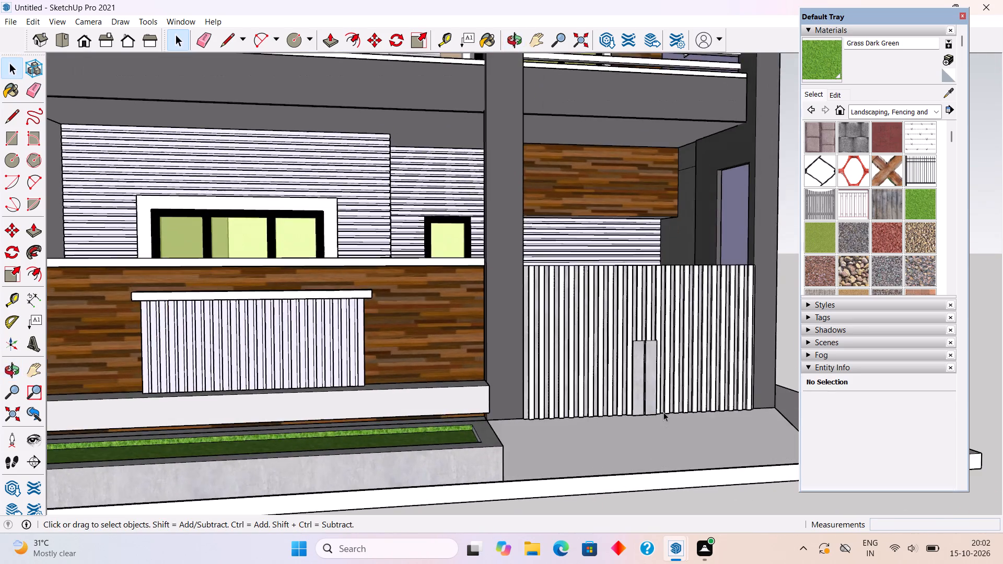
{"action": "scroll", "coordinate": [663, 412], "scroll_direction": "up", "scroll_amount": 9}
{"action": "scroll", "coordinate": [645, 352], "scroll_direction": "up", "scroll_amount": 2}
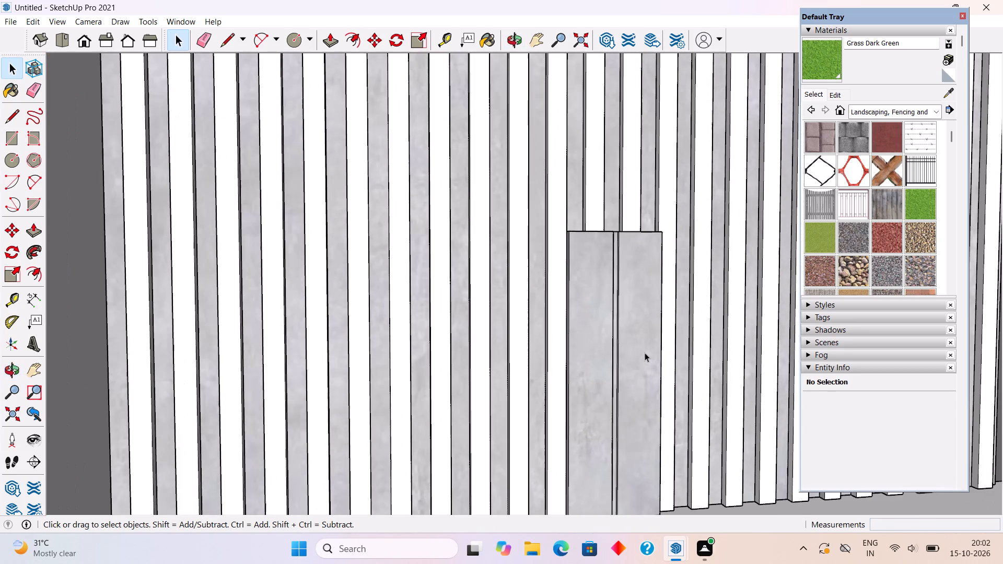
{"action": "scroll", "coordinate": [645, 352], "scroll_direction": "down", "scroll_amount": 2}
{"action": "key", "text": "r"}
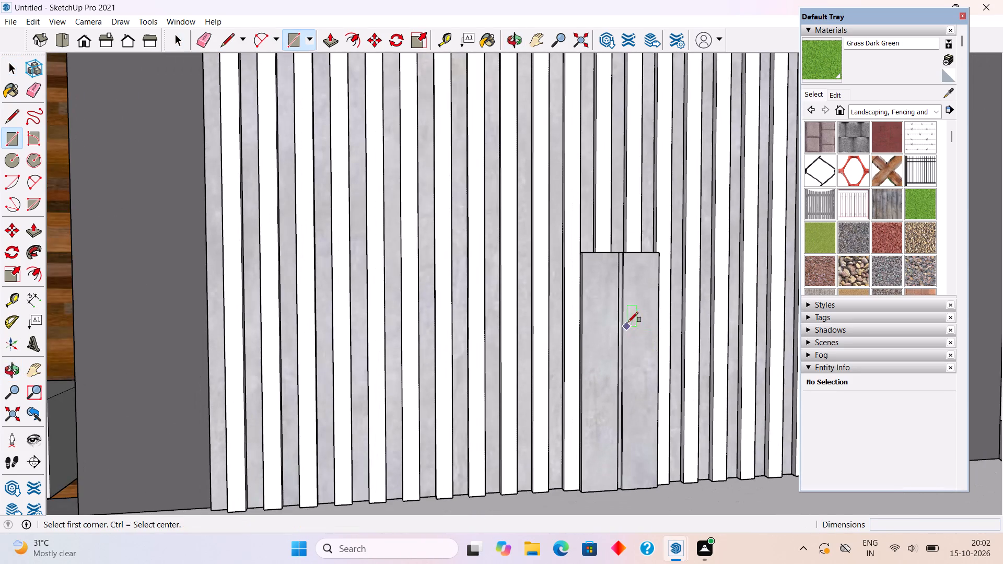
{"action": "left_click", "coordinate": [636, 297]}
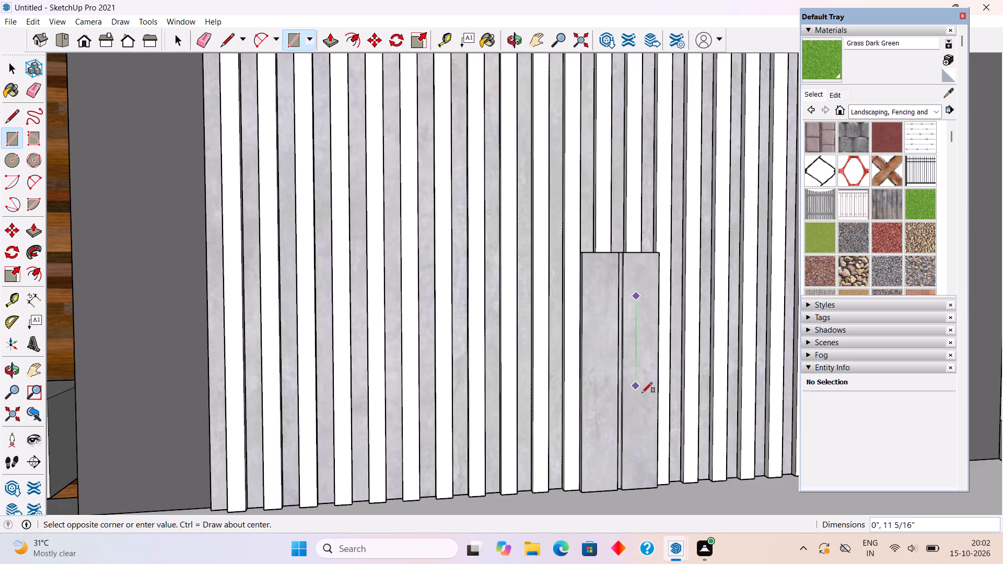
{"action": "scroll", "coordinate": [647, 478], "scroll_direction": "up", "scroll_amount": 3}
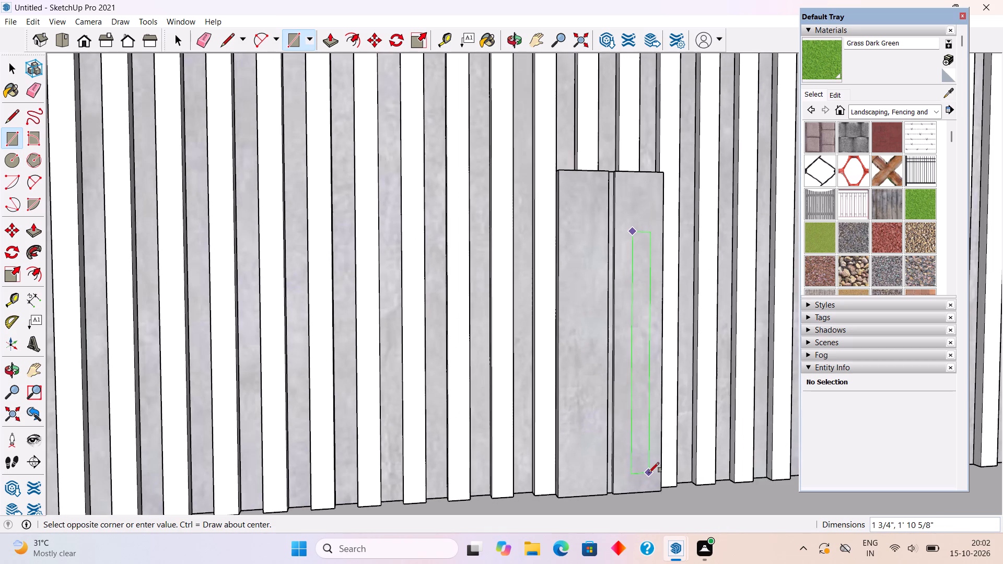
{"action": "left_click", "coordinate": [649, 473]}
Extrude the narrow rectangle outward about 2 1/16" from the gate plate as a handle bar.
{"action": "key", "text": "p"}
{"action": "left_click", "coordinate": [643, 450]}
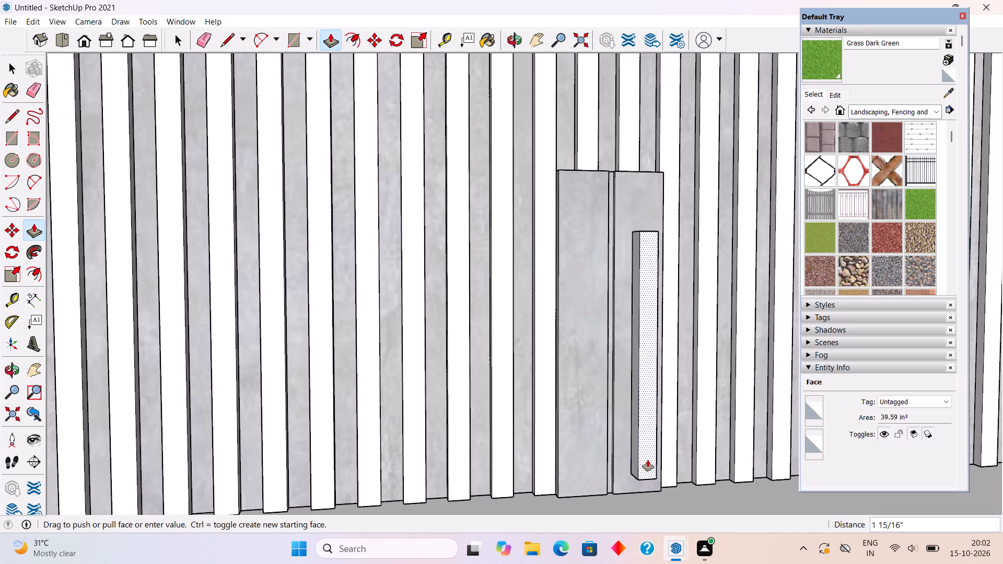
{"action": "left_click", "coordinate": [648, 460]}
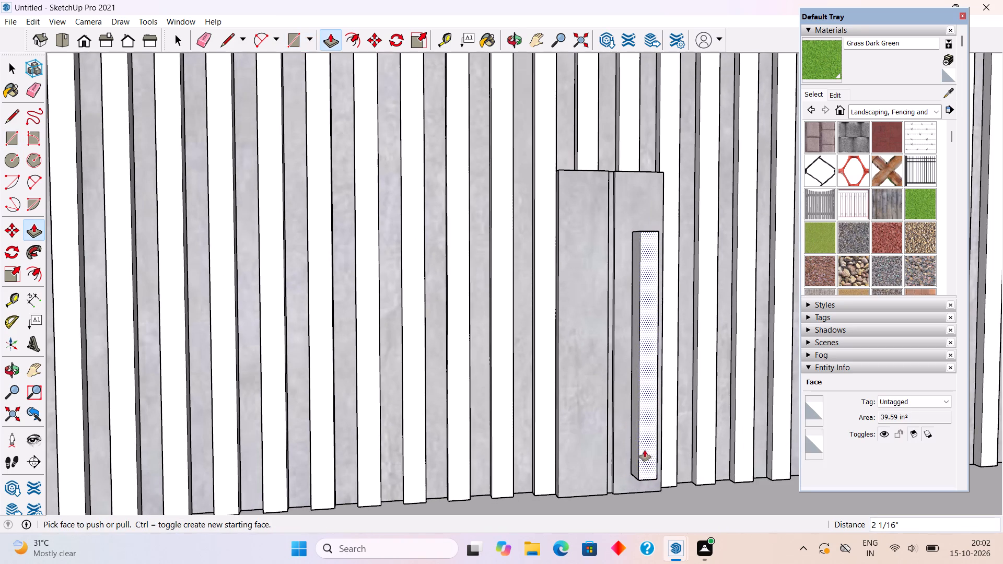
{"action": "middle_click_drag", "start_coordinate": [644, 450], "coordinate": [809, 503]}
{"action": "key", "text": "space"}
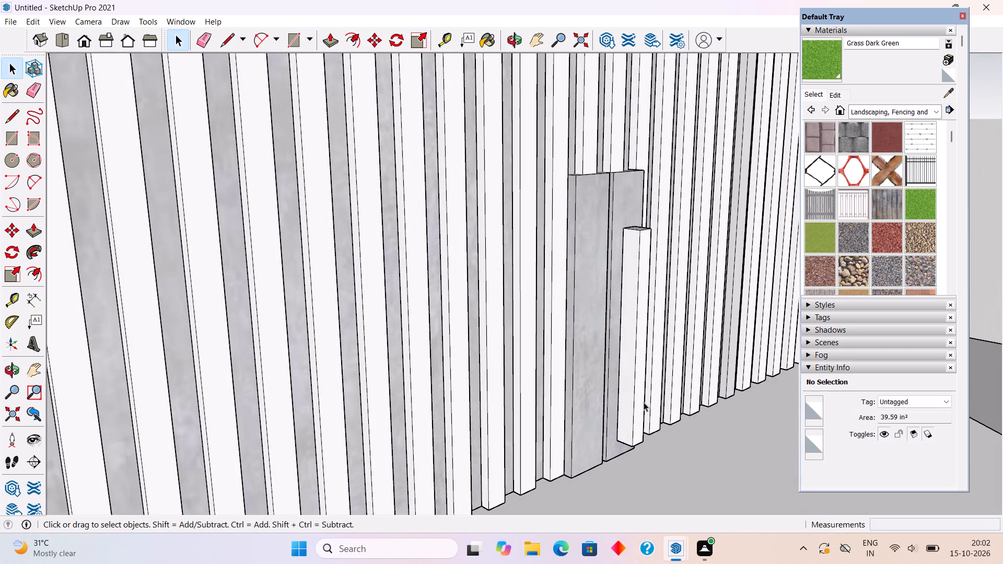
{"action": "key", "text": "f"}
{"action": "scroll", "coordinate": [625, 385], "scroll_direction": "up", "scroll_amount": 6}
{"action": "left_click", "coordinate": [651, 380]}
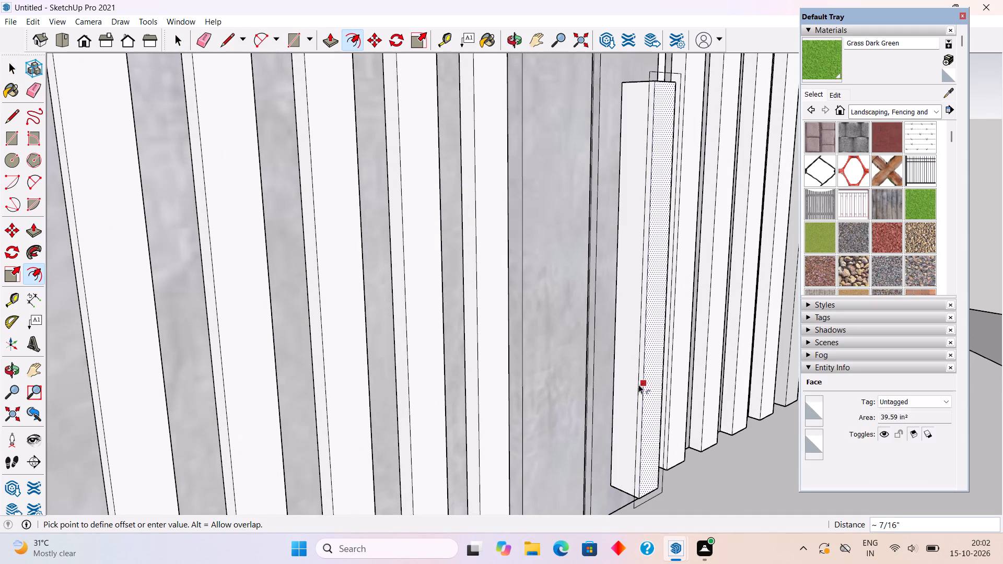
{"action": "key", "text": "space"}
Offset the outline of the handle bar's side face, on the gate-seam side, inward by about 3/4".
{"action": "middle_click_drag", "start_coordinate": [580, 396], "coordinate": [518, 392]}
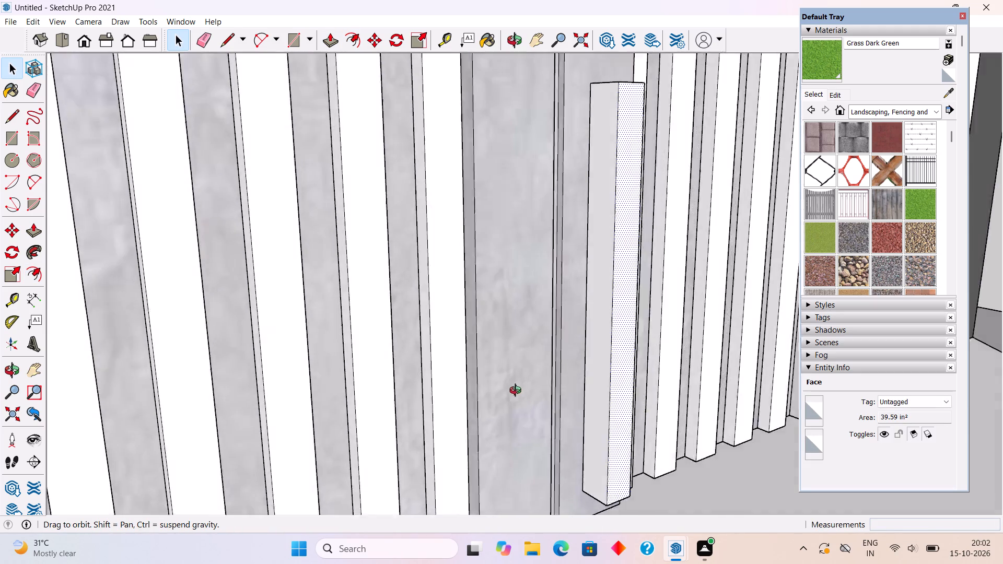
{"action": "middle_click_drag", "start_coordinate": [518, 392], "coordinate": [533, 384]}
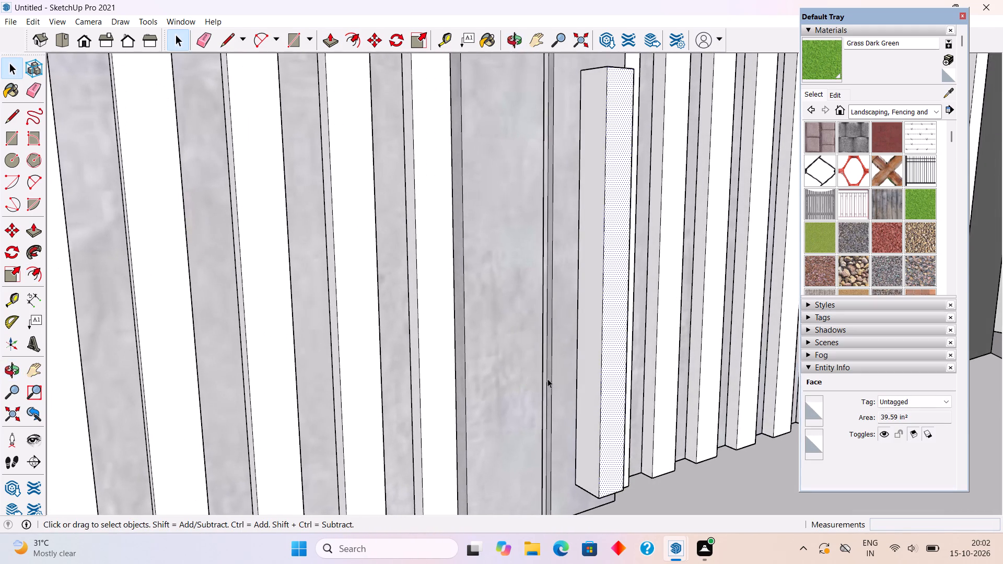
{"action": "scroll", "coordinate": [549, 378], "scroll_direction": "up", "scroll_amount": 5}
{"action": "left_click", "coordinate": [617, 357]}
{"action": "middle_click_drag", "start_coordinate": [631, 384], "coordinate": [668, 379]}
{"action": "scroll", "coordinate": [668, 379], "scroll_direction": "down", "scroll_amount": 1}
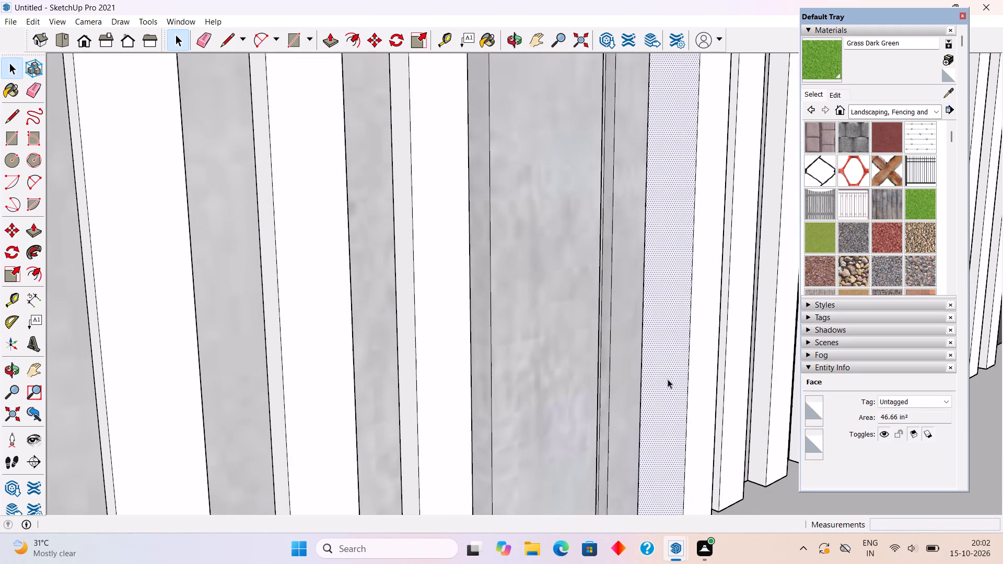
{"action": "key", "text": "f"}
{"action": "left_click", "coordinate": [690, 365]}
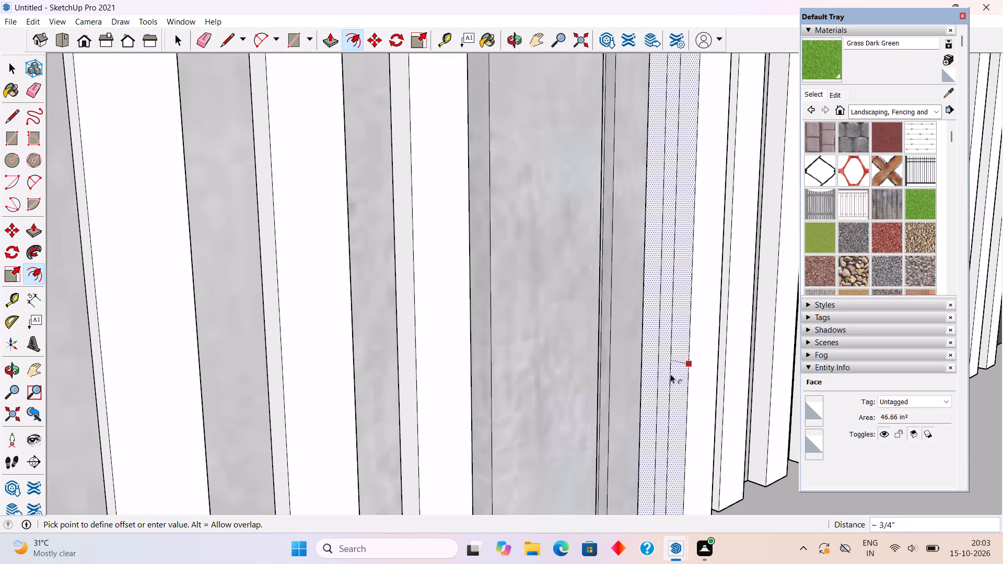
{"action": "left_click", "coordinate": [670, 374]}
{"action": "key", "text": "space"}
Draw a short line from the offset outline's lower inner corner to the bar's edge against the gate plate.
{"action": "scroll", "coordinate": [670, 364], "scroll_direction": "down", "scroll_amount": 6}
{"action": "scroll", "coordinate": [660, 461], "scroll_direction": "up", "scroll_amount": 5}
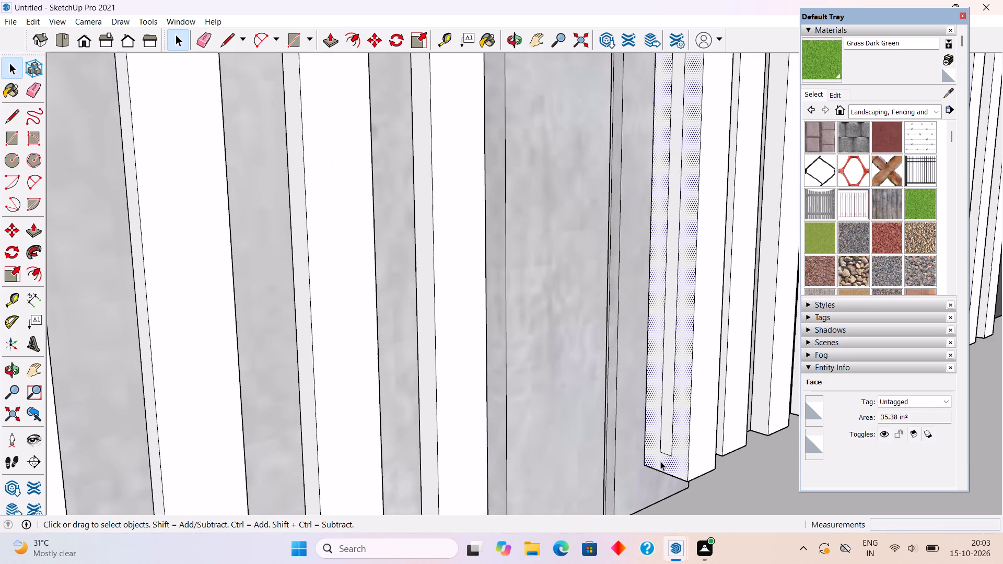
{"action": "key", "text": "l"}
{"action": "left_click", "coordinate": [660, 452]}
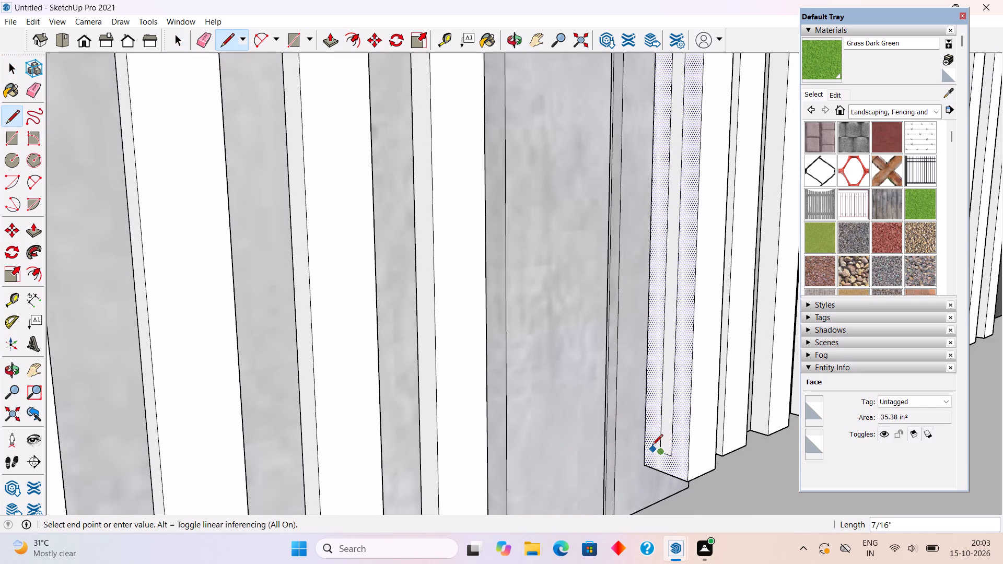
{"action": "left_click", "coordinate": [647, 446]}
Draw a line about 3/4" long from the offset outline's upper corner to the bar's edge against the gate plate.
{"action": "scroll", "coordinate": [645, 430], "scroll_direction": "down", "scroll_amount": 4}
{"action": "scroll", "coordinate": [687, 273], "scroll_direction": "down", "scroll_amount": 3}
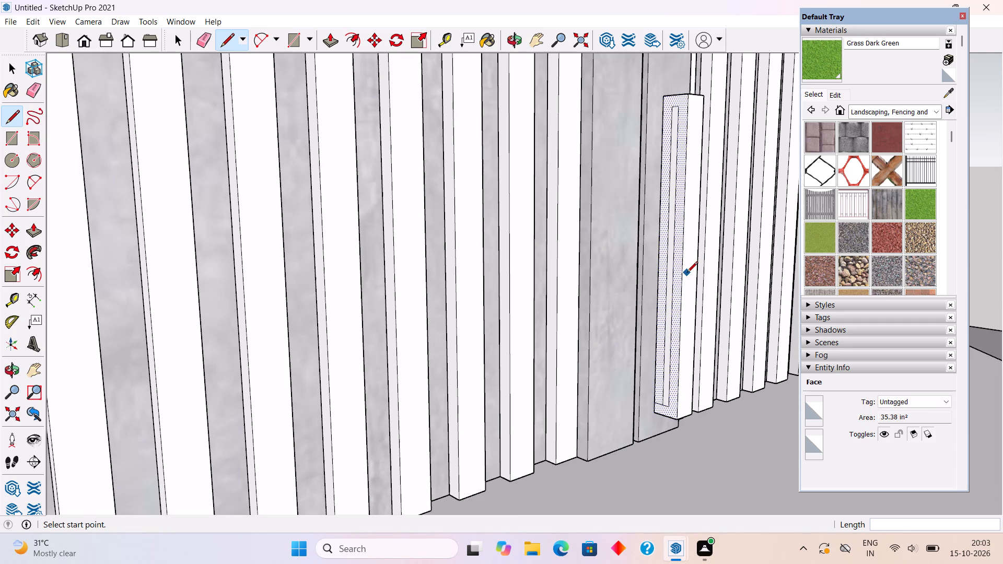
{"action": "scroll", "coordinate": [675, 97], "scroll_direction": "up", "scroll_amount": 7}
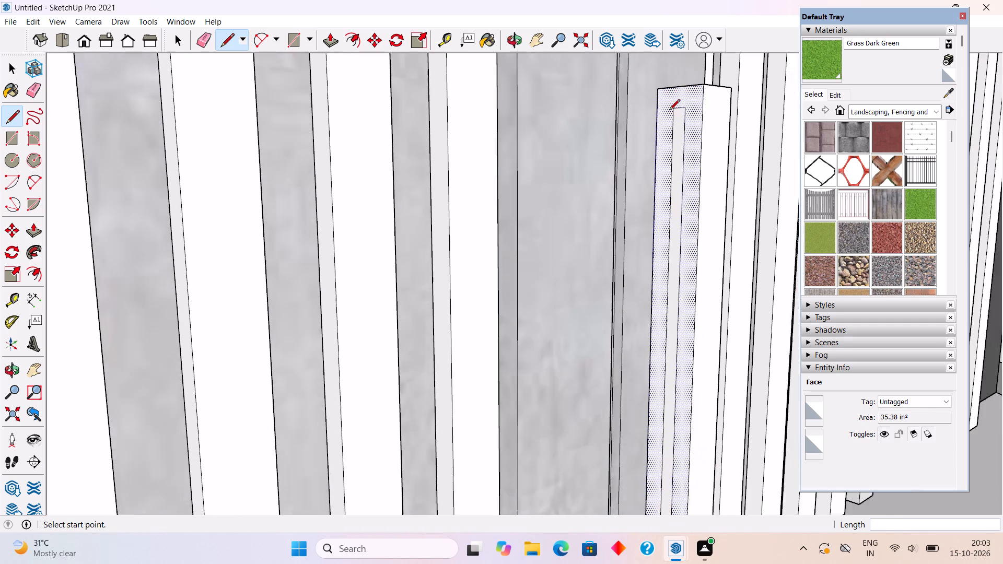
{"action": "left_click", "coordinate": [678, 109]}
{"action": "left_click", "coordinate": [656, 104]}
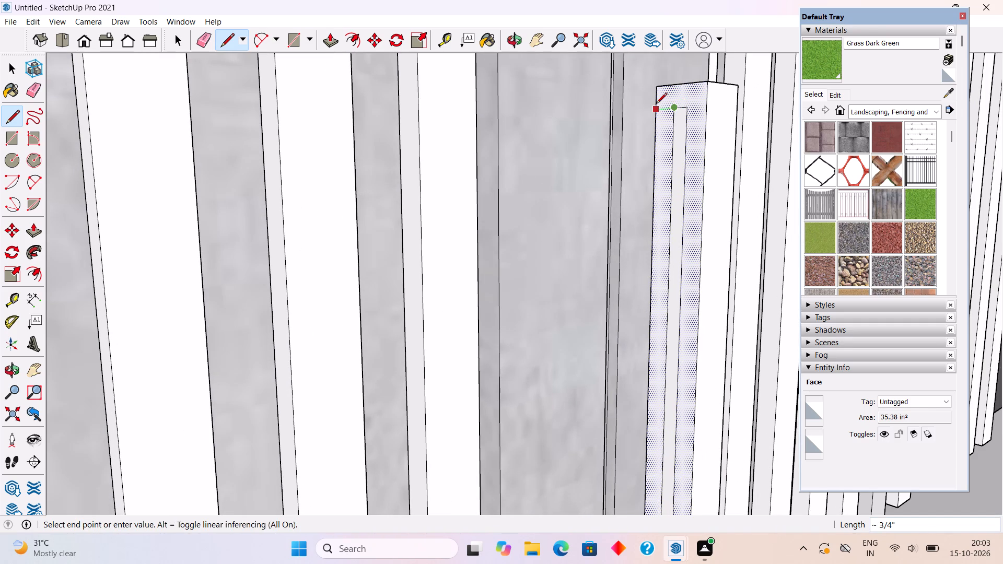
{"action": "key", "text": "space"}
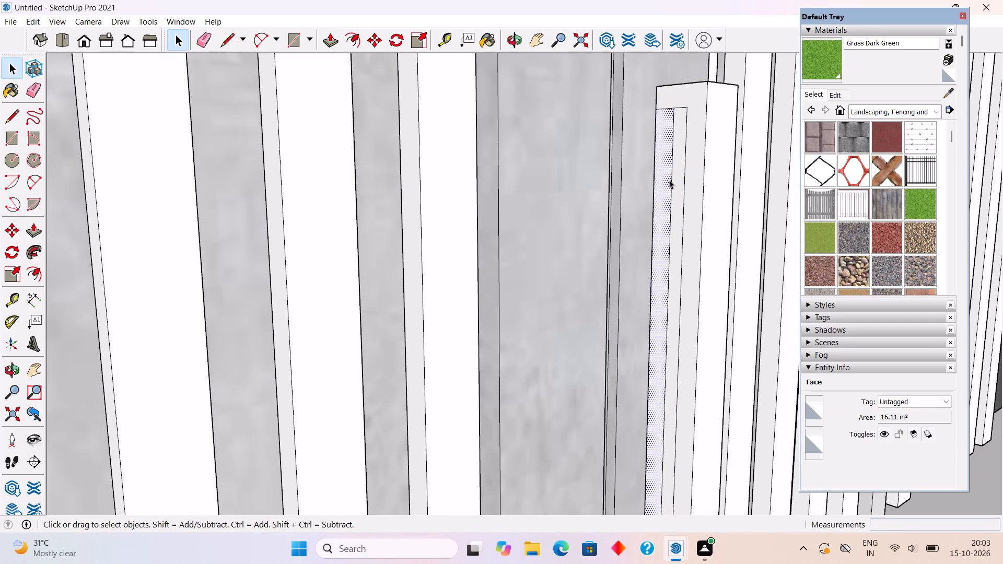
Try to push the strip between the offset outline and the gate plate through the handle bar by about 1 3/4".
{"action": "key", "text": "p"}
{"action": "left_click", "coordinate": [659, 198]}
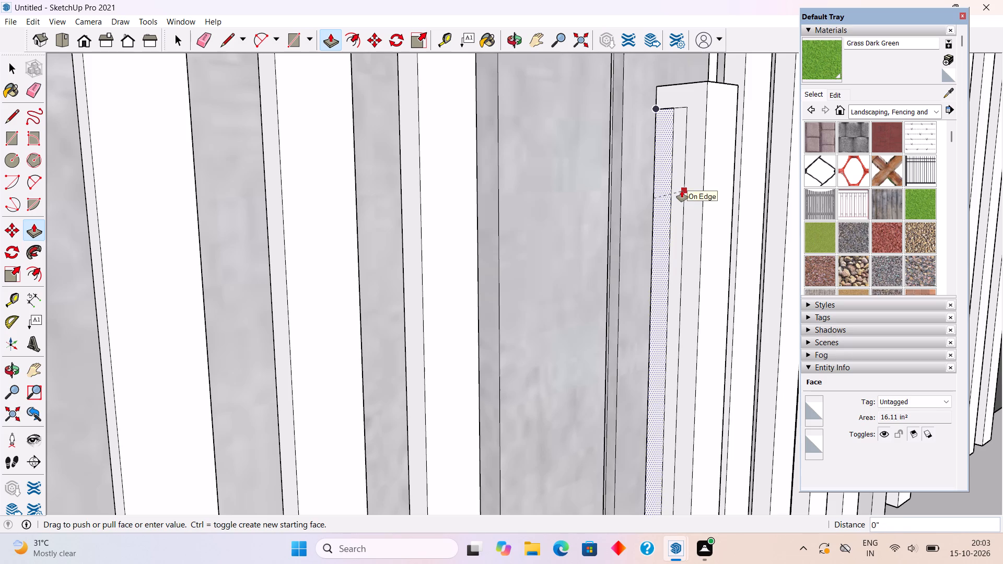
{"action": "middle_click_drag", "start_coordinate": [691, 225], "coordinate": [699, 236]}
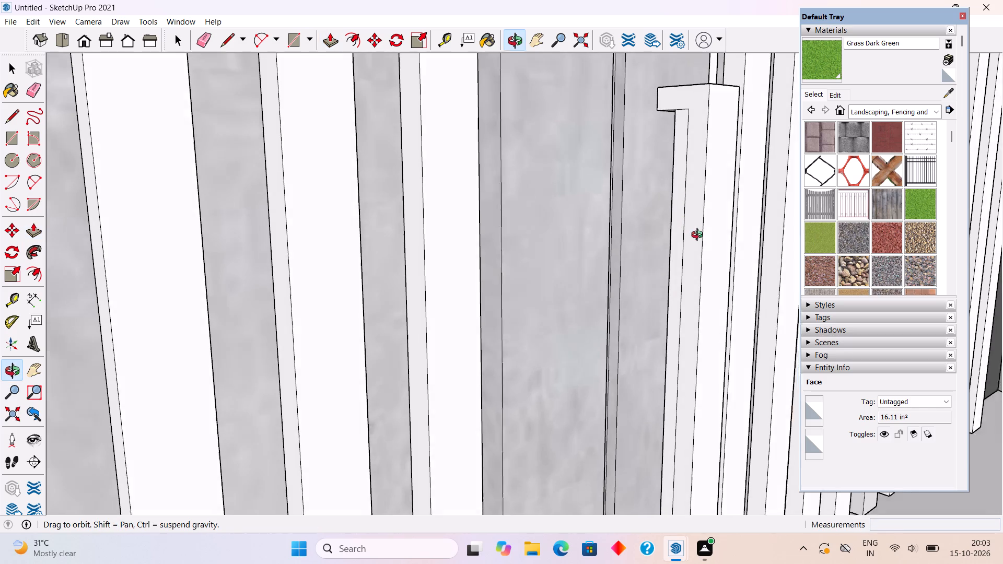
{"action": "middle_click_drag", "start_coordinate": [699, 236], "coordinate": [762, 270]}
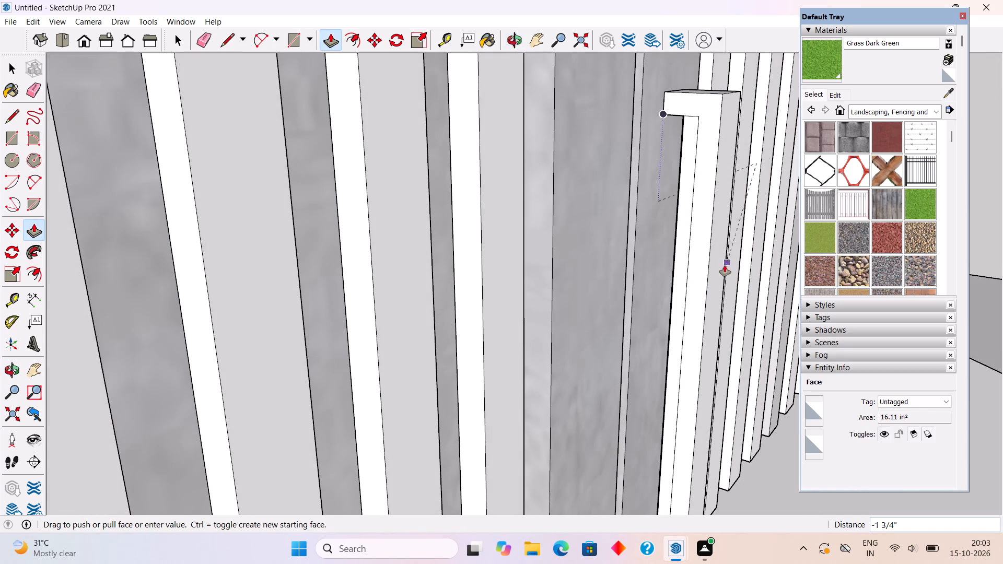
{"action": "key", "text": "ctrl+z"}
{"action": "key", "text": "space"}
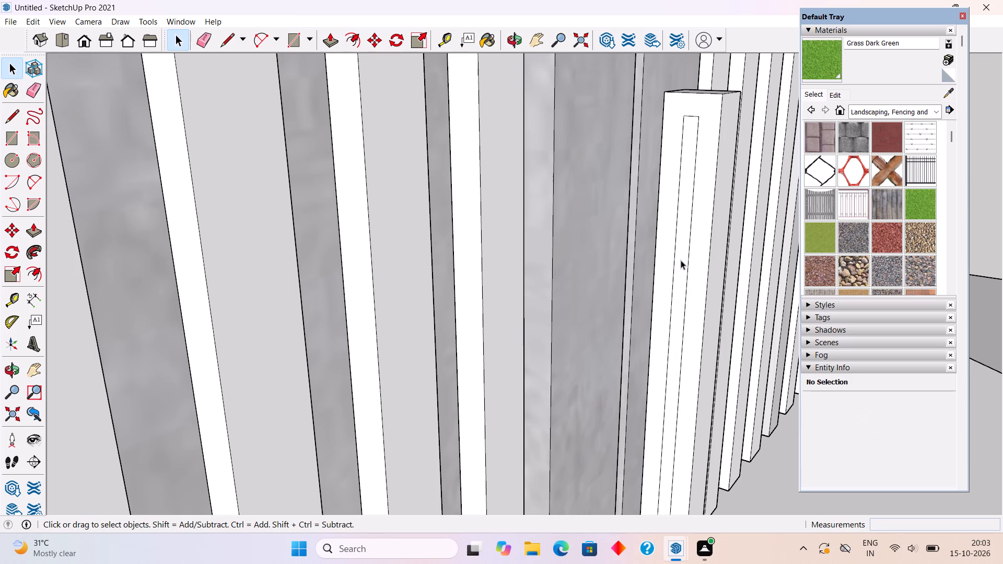
Join the offset outline's upper corner to the handle bar's plate-side edge with a line about 3/4" long.
{"action": "scroll", "coordinate": [680, 254], "scroll_direction": "down", "scroll_amount": 5}
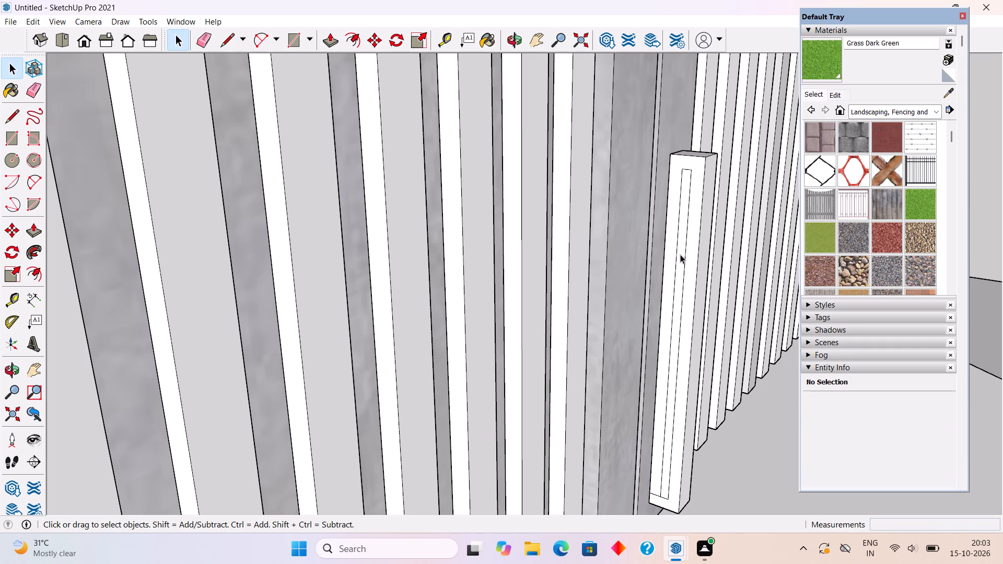
{"action": "key", "text": "l"}
{"action": "scroll", "coordinate": [667, 151], "scroll_direction": "up", "scroll_amount": 4}
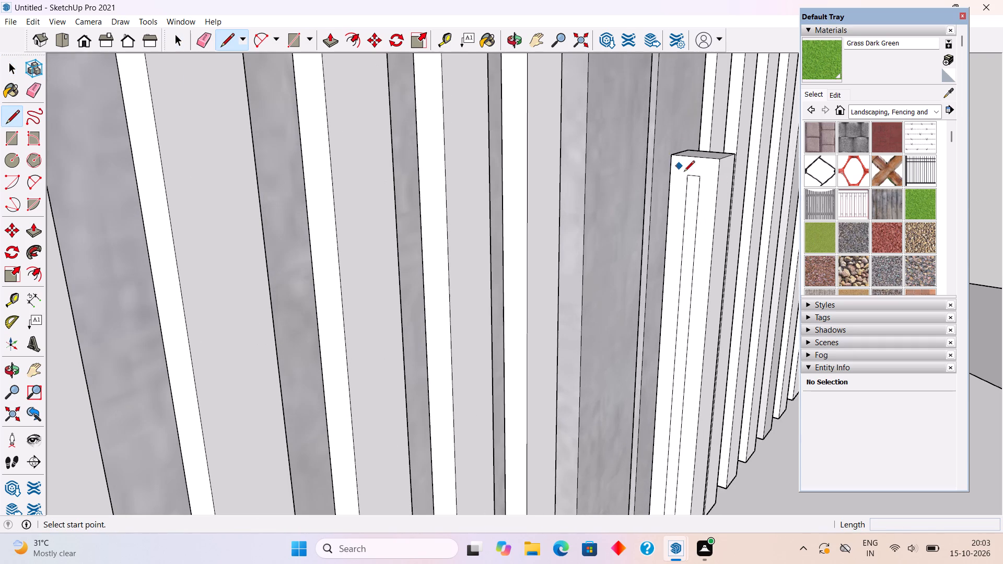
{"action": "left_click", "coordinate": [694, 174]}
{"action": "left_click", "coordinate": [669, 171]}
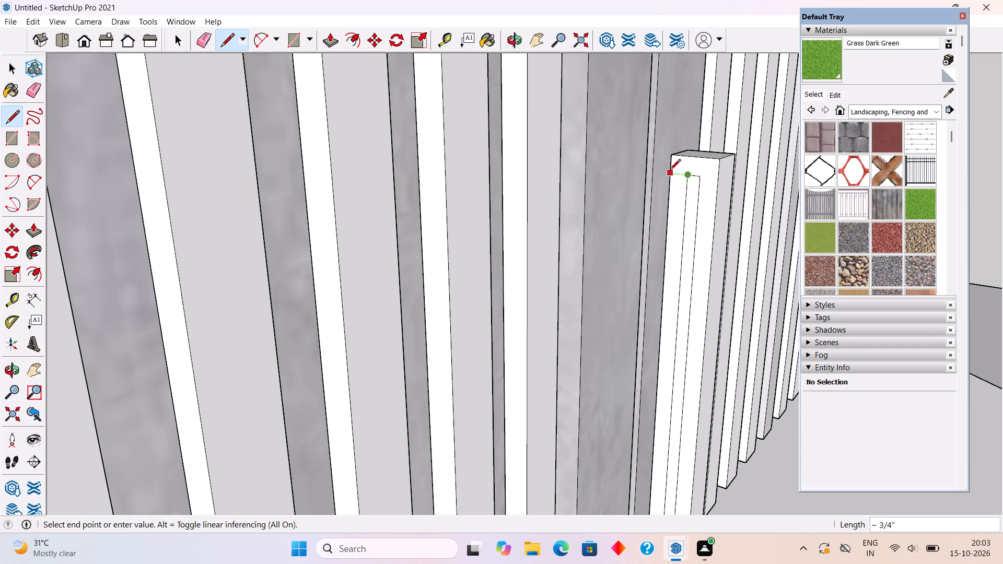
{"action": "key", "text": "space"}
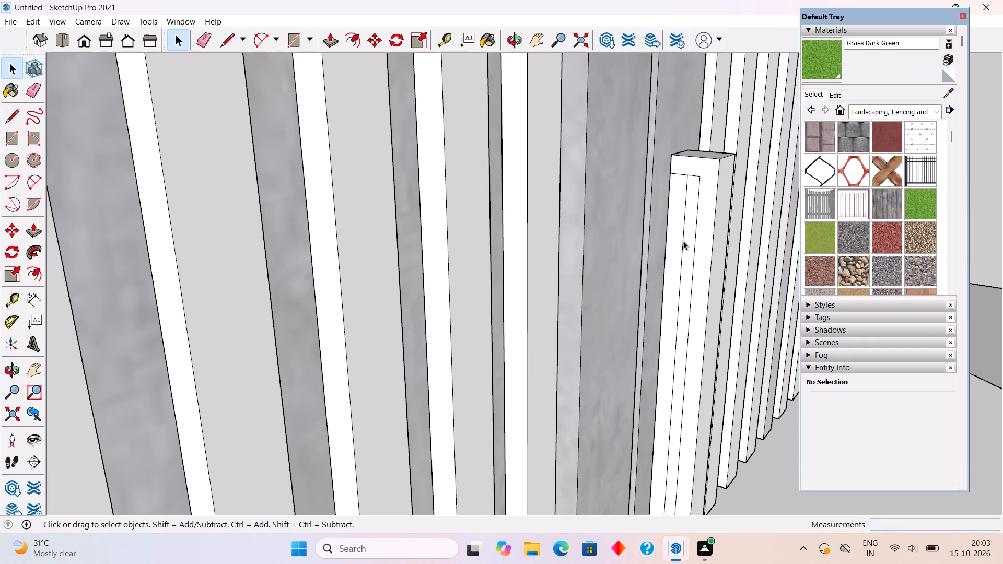
Delete the offset outline's long vertical edge nearest the gate plate on the handle bar's side face.
{"action": "left_click", "coordinate": [683, 241]}
{"action": "key", "text": "Delete"}
Extend the handle bar's bottom face downward by 1".
{"action": "scroll", "coordinate": [684, 242], "scroll_direction": "down", "scroll_amount": 8}
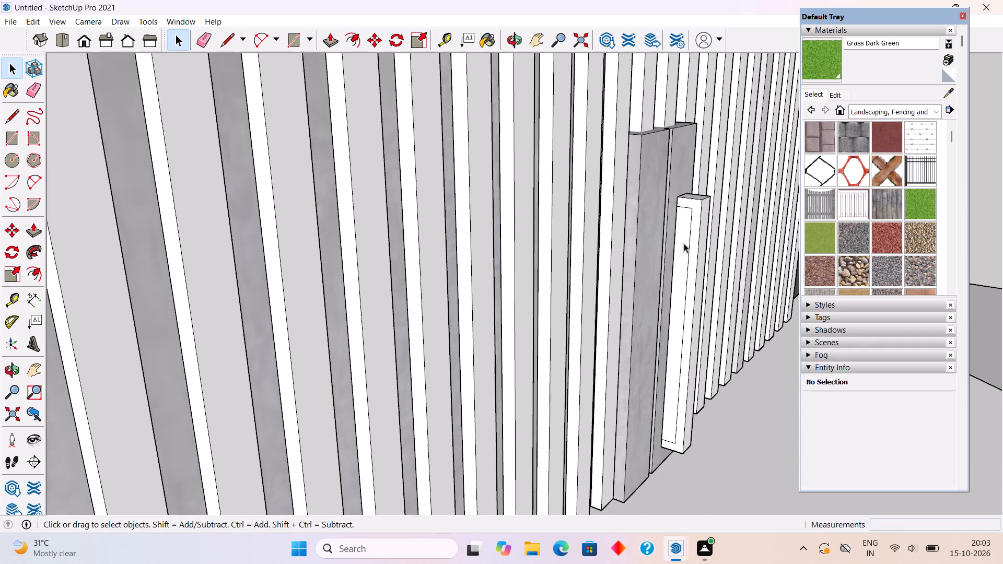
{"action": "middle_click_drag", "start_coordinate": [648, 368], "coordinate": [646, 299]}
{"action": "scroll", "coordinate": [680, 451], "scroll_direction": "up", "scroll_amount": 3}
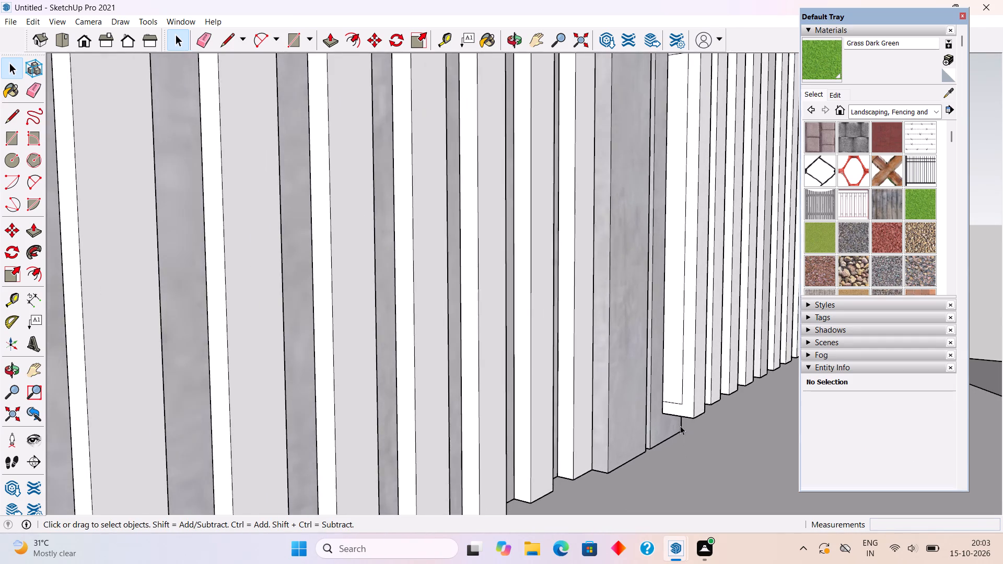
{"action": "middle_click_drag", "start_coordinate": [670, 401], "coordinate": [641, 286]}
{"action": "middle_click_drag", "start_coordinate": [688, 380], "coordinate": [677, 429]}
{"action": "scroll", "coordinate": [683, 323], "scroll_direction": "up", "scroll_amount": 4}
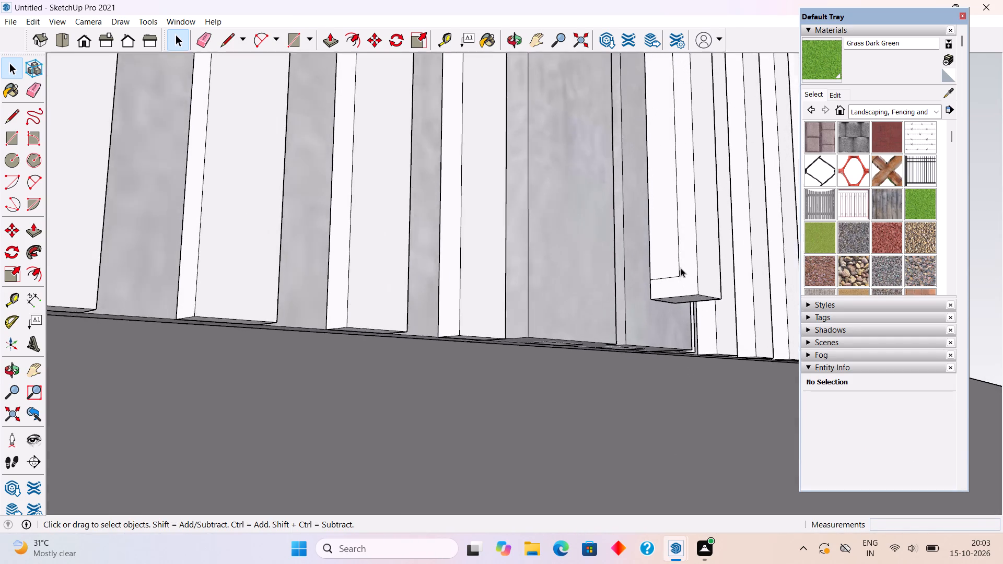
{"action": "scroll", "coordinate": [681, 268], "scroll_direction": "up", "scroll_amount": 1}
{"action": "scroll", "coordinate": [700, 319], "scroll_direction": "up", "scroll_amount": 1}
{"action": "middle_click_drag", "start_coordinate": [700, 313], "coordinate": [692, 284]}
{"action": "key", "text": "p"}
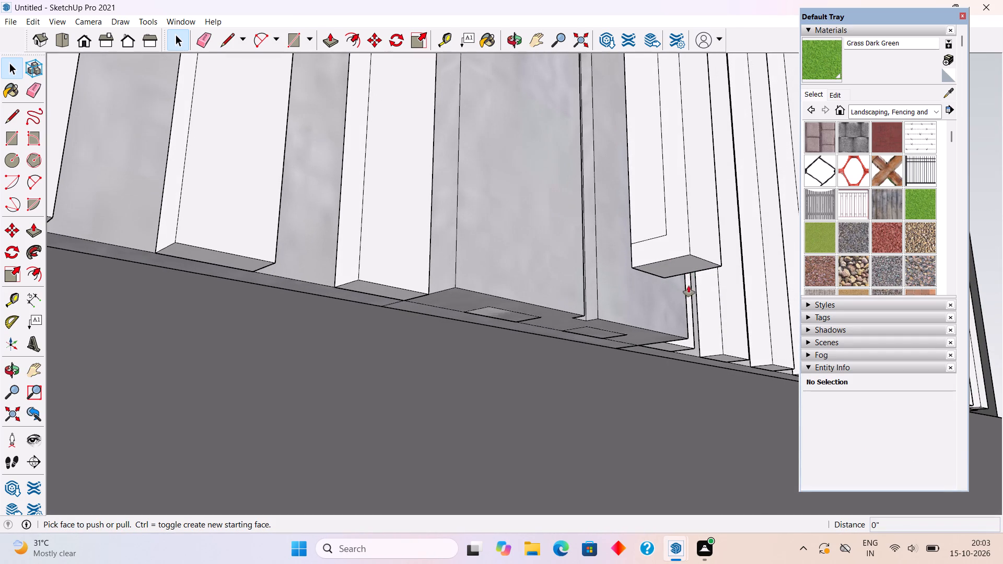
{"action": "left_click", "coordinate": [681, 267]}
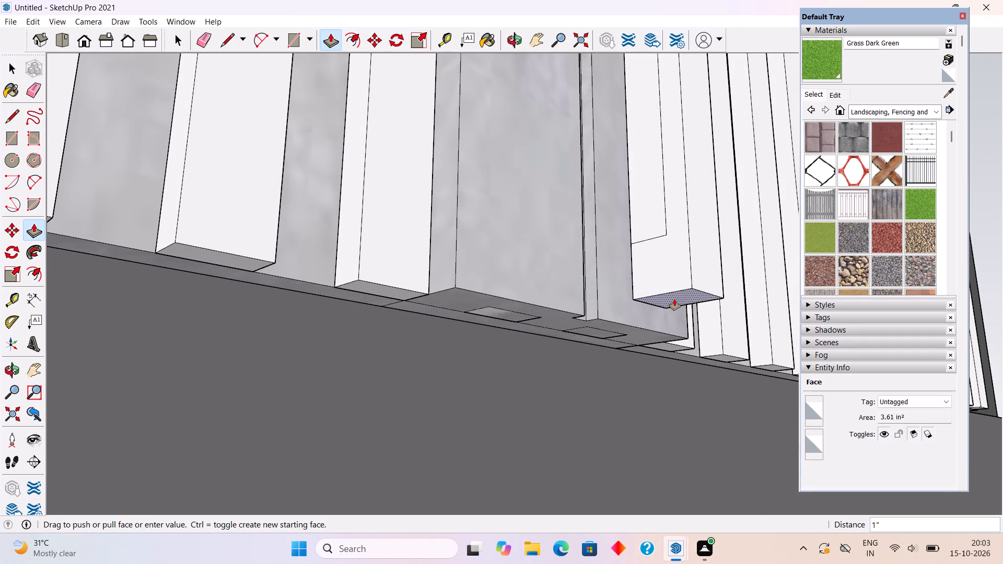
{"action": "left_click", "coordinate": [674, 299]}
{"action": "scroll", "coordinate": [598, 300], "scroll_direction": "down", "scroll_amount": 9}
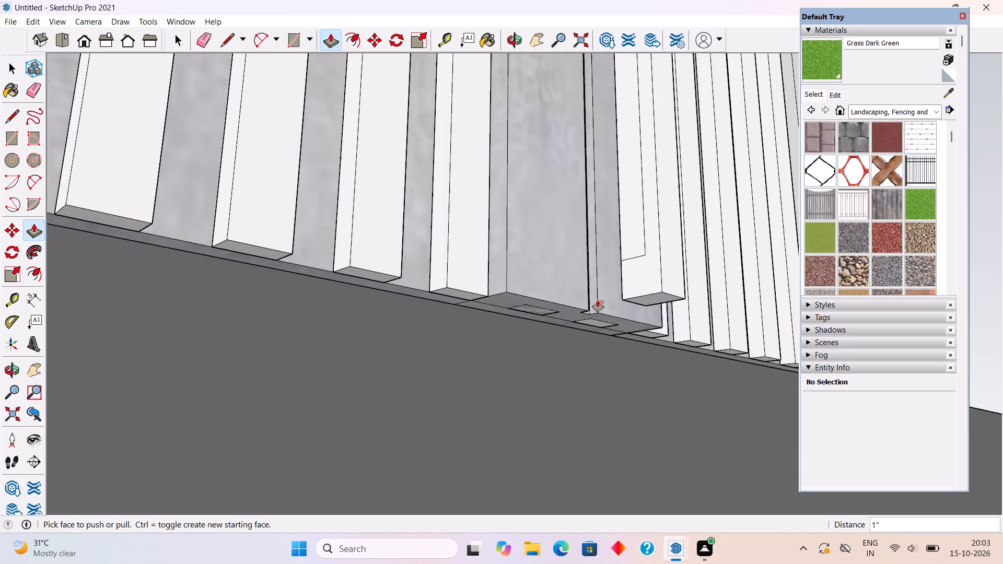
Extend the gate handle bar's top face upward by about 1 1/16".
{"action": "scroll", "coordinate": [598, 300], "scroll_direction": "down", "scroll_amount": 8}
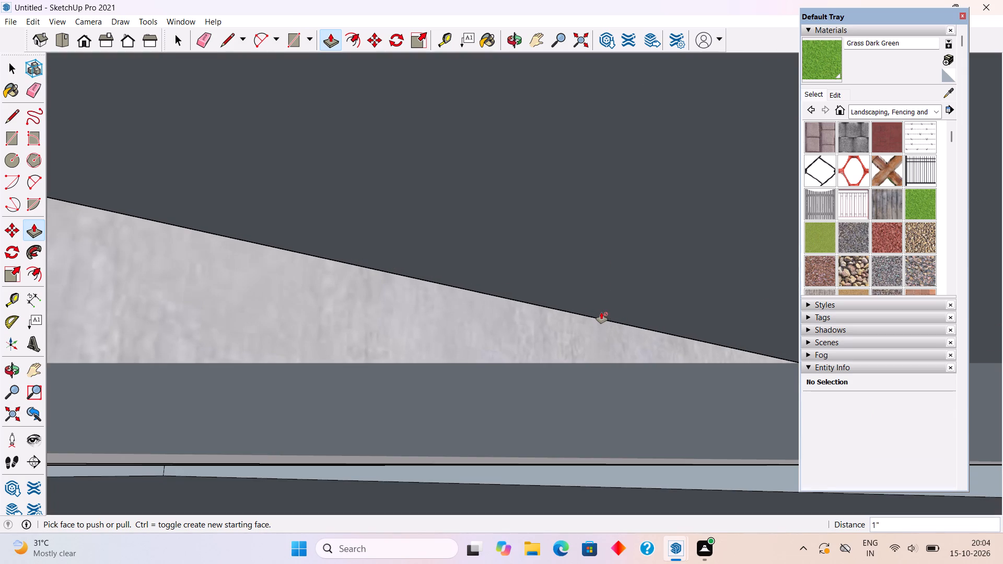
{"action": "left_click", "coordinate": [16, 421]}
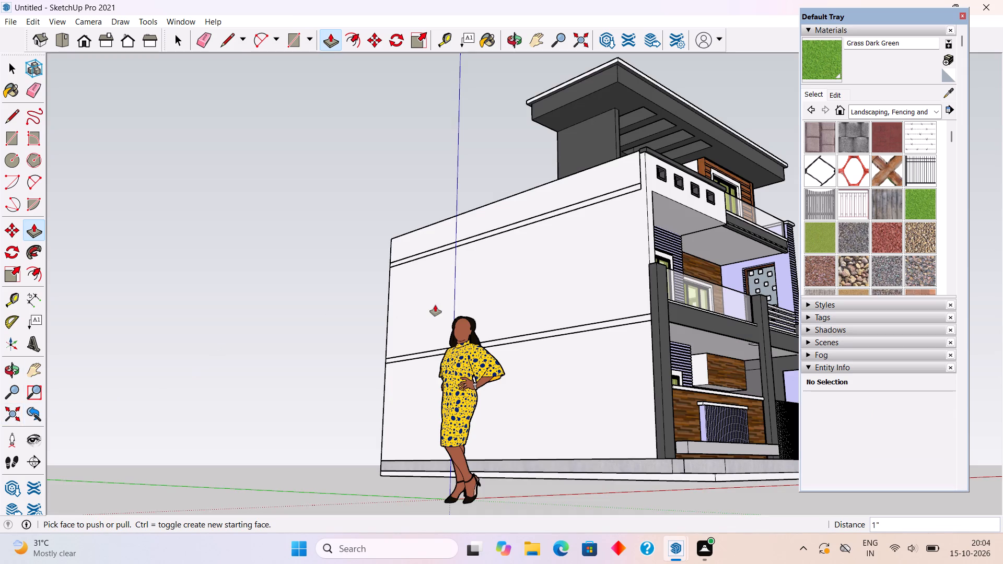
{"action": "scroll", "coordinate": [588, 338], "scroll_direction": "down", "scroll_amount": 7}
{"action": "scroll", "coordinate": [652, 337], "scroll_direction": "up", "scroll_amount": 5}
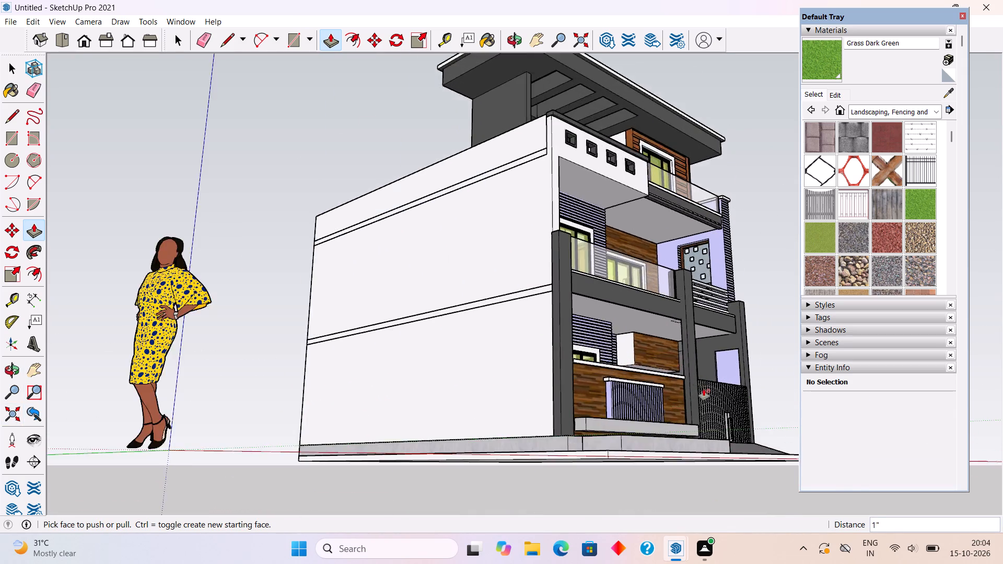
{"action": "scroll", "coordinate": [704, 389], "scroll_direction": "up", "scroll_amount": 8}
{"action": "middle_click_drag", "start_coordinate": [723, 399], "coordinate": [721, 461]}
{"action": "scroll", "coordinate": [658, 292], "scroll_direction": "down", "scroll_amount": 6}
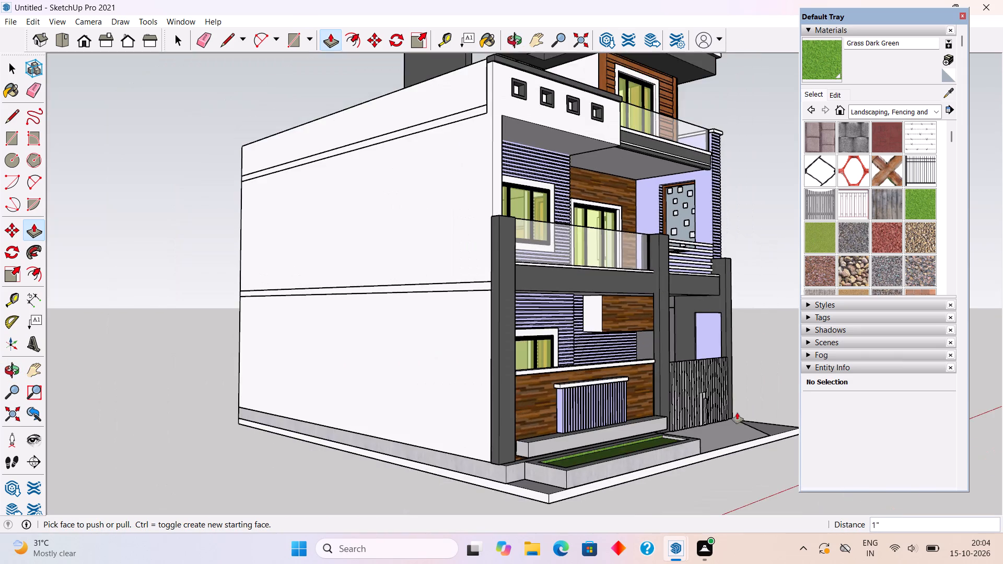
{"action": "scroll", "coordinate": [738, 416], "scroll_direction": "up", "scroll_amount": 20}
{"action": "scroll", "coordinate": [738, 416], "scroll_direction": "up", "scroll_amount": 1}
{"action": "middle_click_drag", "start_coordinate": [610, 363], "coordinate": [614, 375]}
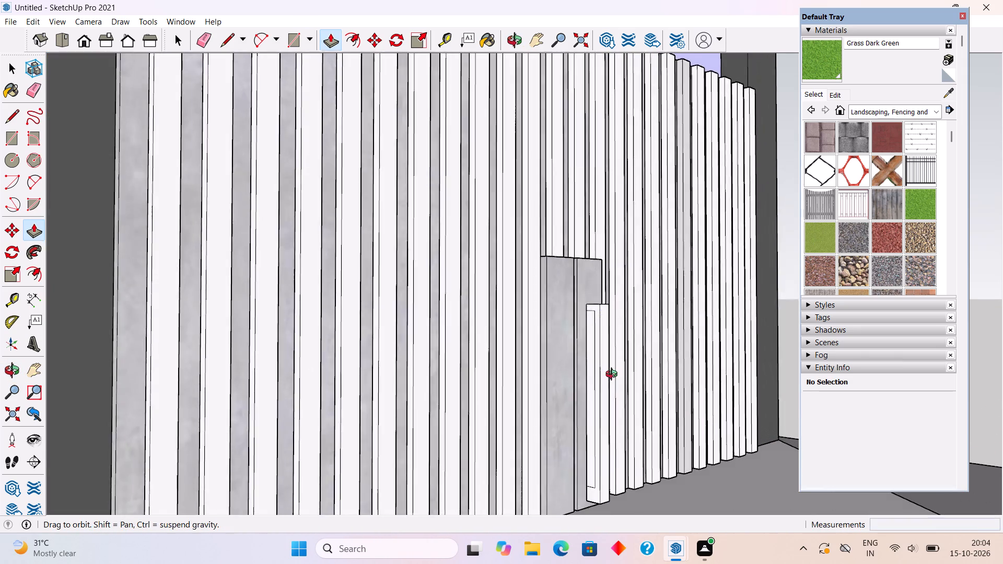
{"action": "middle_click_drag", "start_coordinate": [614, 375], "coordinate": [634, 418]}
{"action": "scroll", "coordinate": [615, 353], "scroll_direction": "up", "scroll_amount": 5}
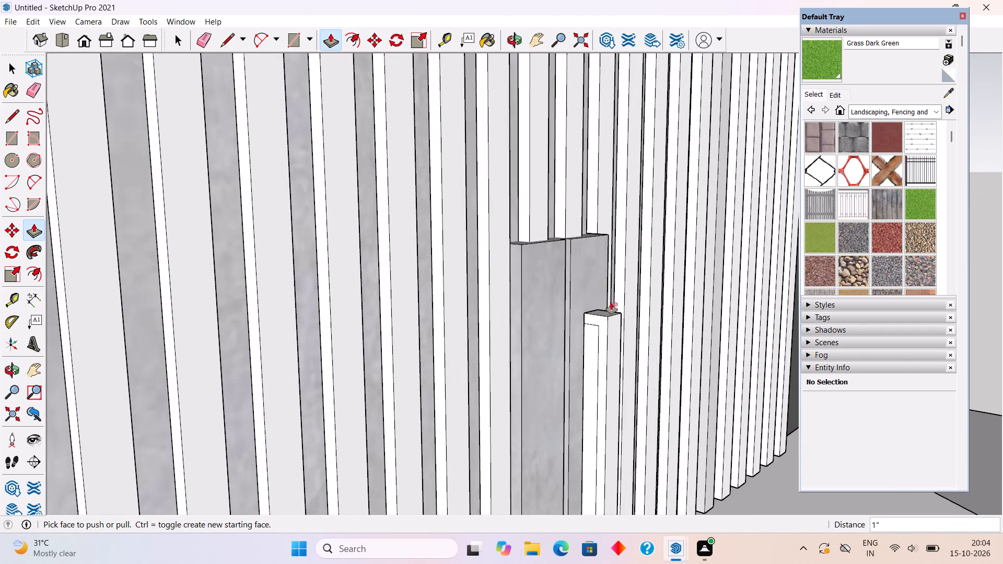
{"action": "scroll", "coordinate": [611, 302], "scroll_direction": "up", "scroll_amount": 10}
{"action": "left_click", "coordinate": [602, 316]}
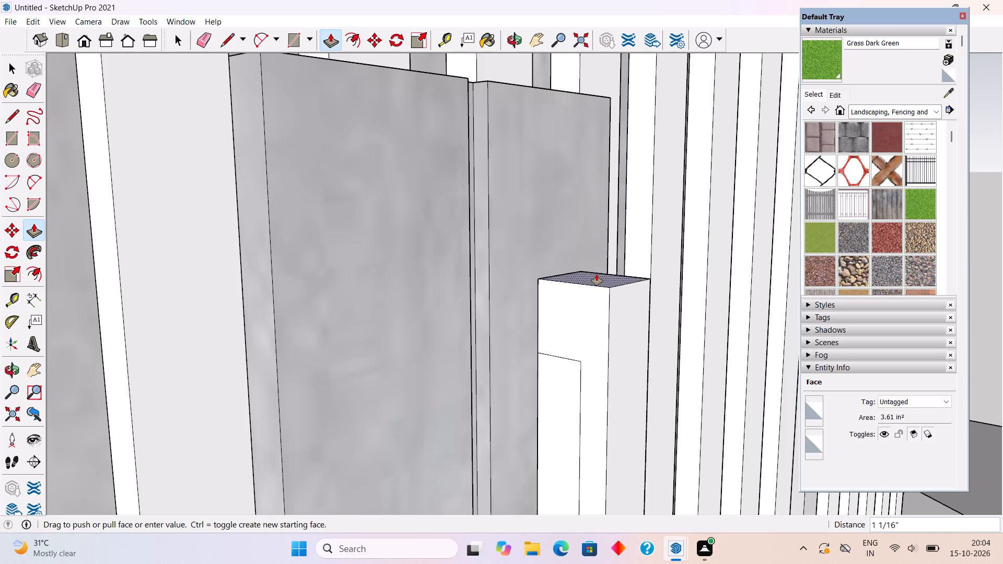
{"action": "left_click", "coordinate": [597, 274]}
{"action": "key", "text": "space"}
Push the outlined inner strip on the handle bar's side face through its 1 3/4" depth, leaving a C-shaped pull.
{"action": "scroll", "coordinate": [597, 274], "scroll_direction": "down", "scroll_amount": 12}
{"action": "scroll", "coordinate": [602, 399], "scroll_direction": "up", "scroll_amount": 2}
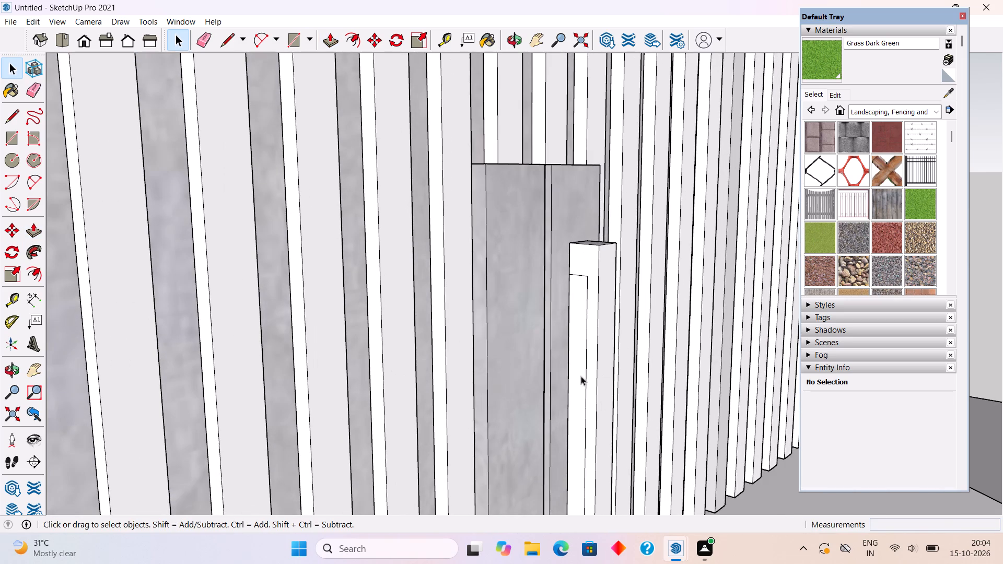
{"action": "left_click", "coordinate": [575, 391]}
{"action": "scroll", "coordinate": [576, 389], "scroll_direction": "up", "scroll_amount": 1}
{"action": "middle_click_drag", "start_coordinate": [576, 389], "coordinate": [628, 383]}
{"action": "scroll", "coordinate": [637, 383], "scroll_direction": "up", "scroll_amount": 3}
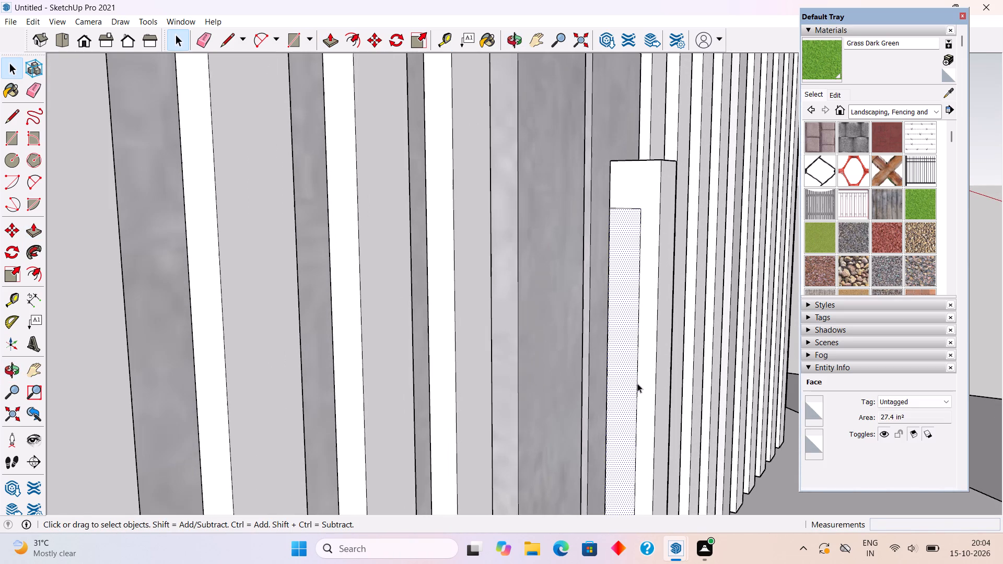
{"action": "key", "text": "p"}
{"action": "left_click", "coordinate": [624, 403]}
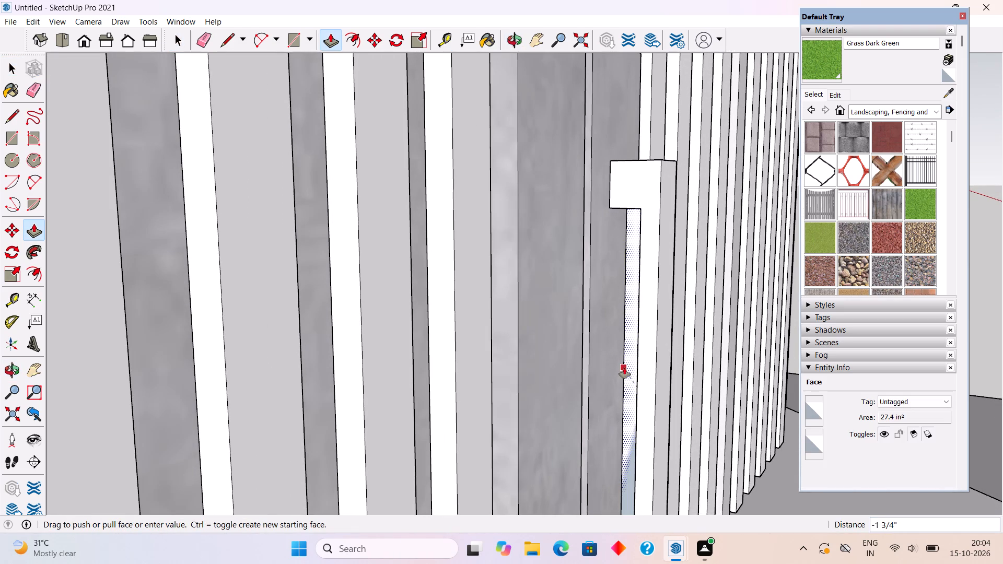
{"action": "left_click", "coordinate": [624, 362]}
{"action": "key", "text": "space"}
{"action": "scroll", "coordinate": [624, 362], "scroll_direction": "down", "scroll_amount": 15}
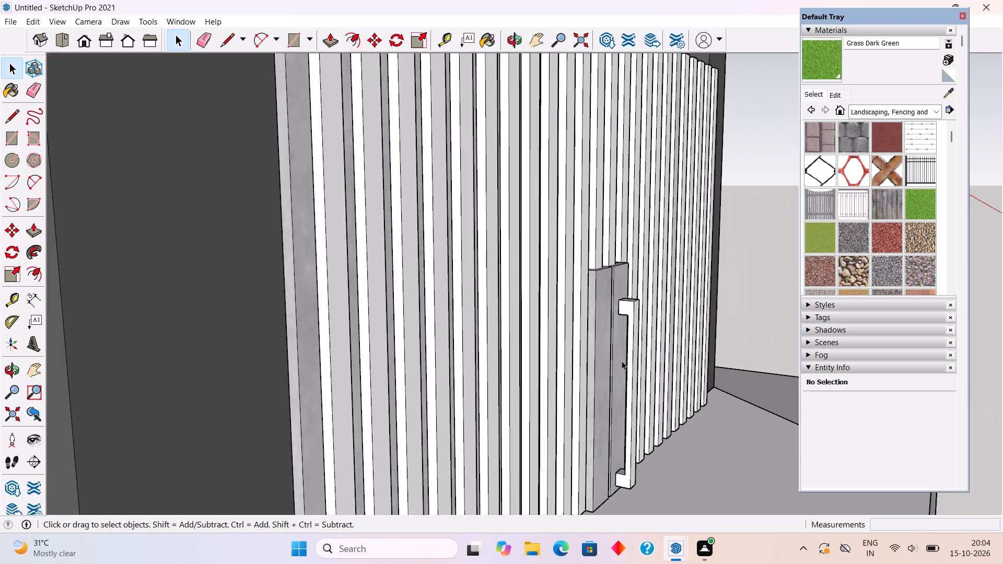
Make the complete C-shaped pull handle on the gate a group.
{"action": "scroll", "coordinate": [622, 361], "scroll_direction": "down", "scroll_amount": 2}
{"action": "left_click", "coordinate": [720, 240]}
{"action": "scroll", "coordinate": [555, 463], "scroll_direction": "up", "scroll_amount": 8}
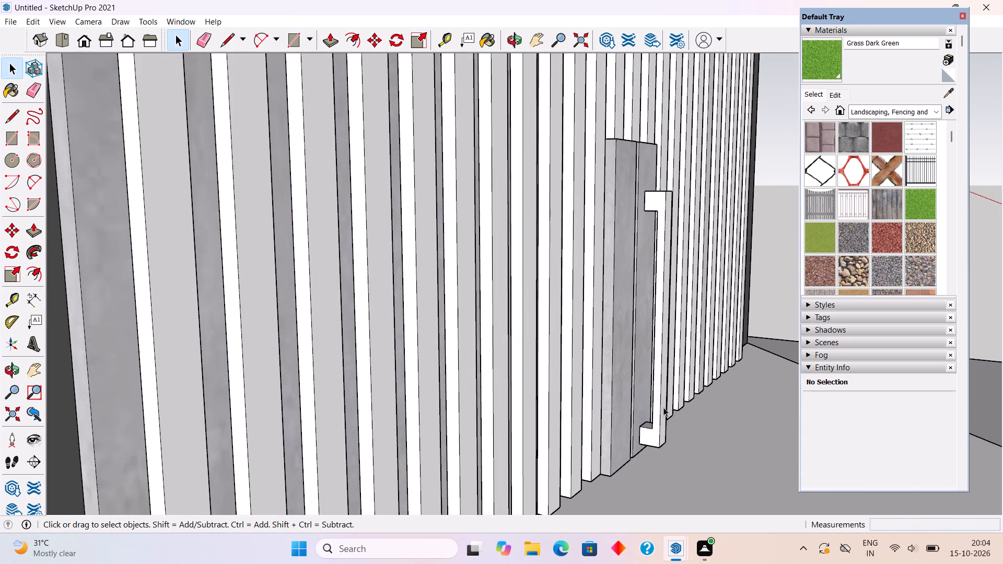
{"action": "triple_click", "coordinate": [664, 407]}
{"action": "left_click", "coordinate": [664, 408]}
{"action": "right_click", "coordinate": [664, 408]}
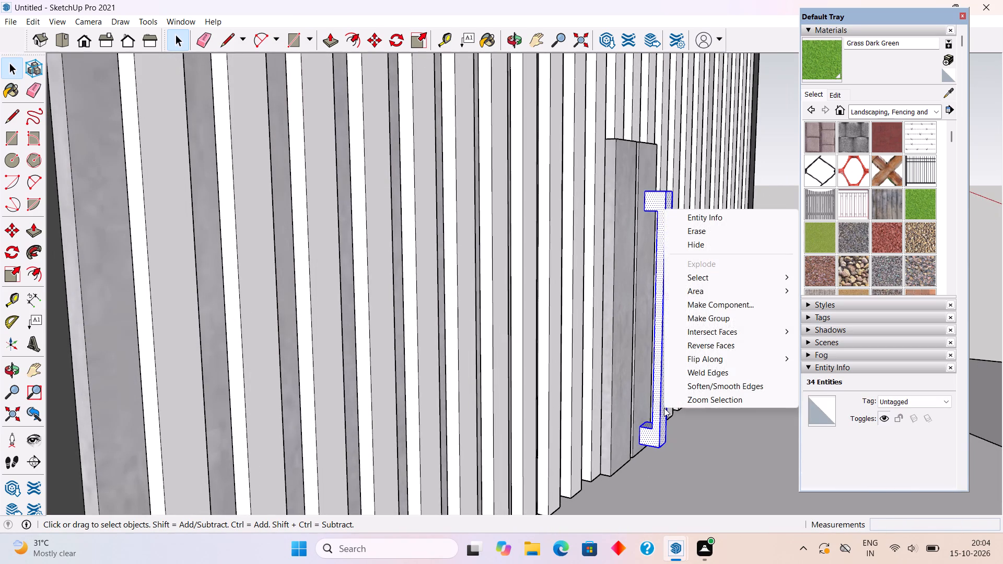
{"action": "left_click", "coordinate": [692, 320]}
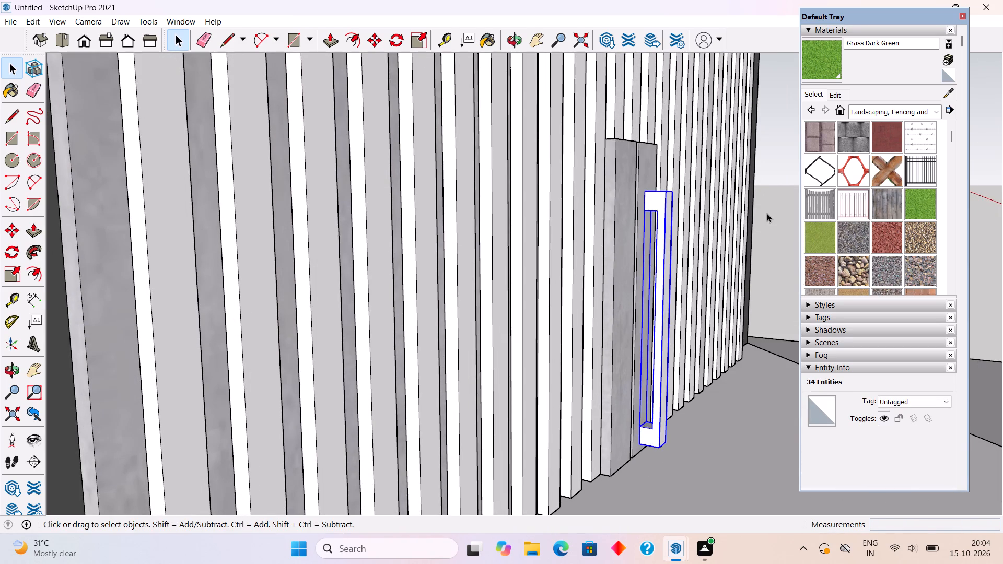
{"action": "left_click", "coordinate": [767, 213]}
Copy the pull handle about 5" sideways onto the adjacent plate of the slatted gate.
{"action": "middle_click_drag", "start_coordinate": [697, 384], "coordinate": [569, 326]}
{"action": "middle_click_drag", "start_coordinate": [483, 356], "coordinate": [472, 395]}
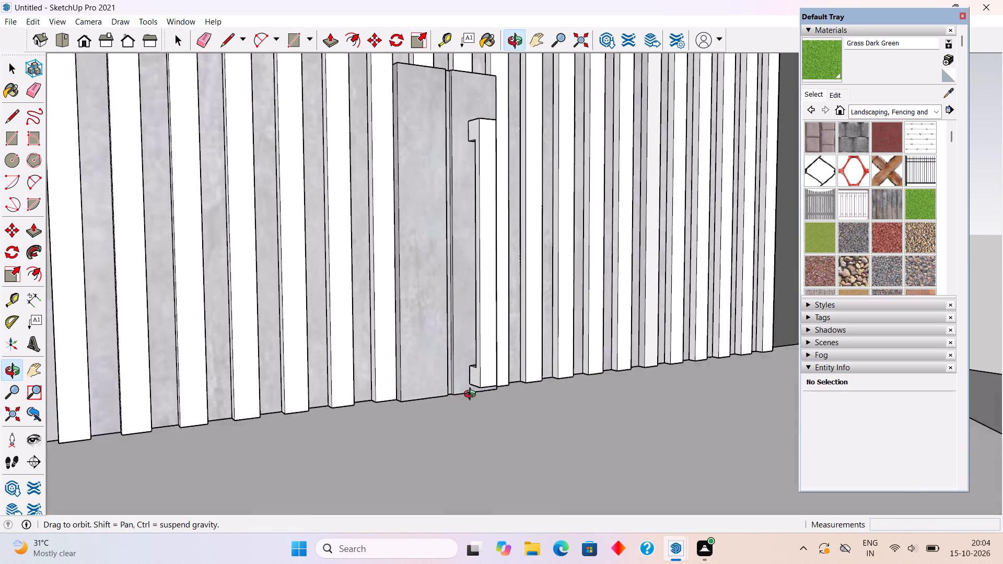
{"action": "middle_click_drag", "start_coordinate": [472, 395], "coordinate": [472, 397]}
{"action": "scroll", "coordinate": [472, 396], "scroll_direction": "down", "scroll_amount": 4}
{"action": "left_click", "coordinate": [484, 376]}
{"action": "scroll", "coordinate": [472, 384], "scroll_direction": "up", "scroll_amount": 10}
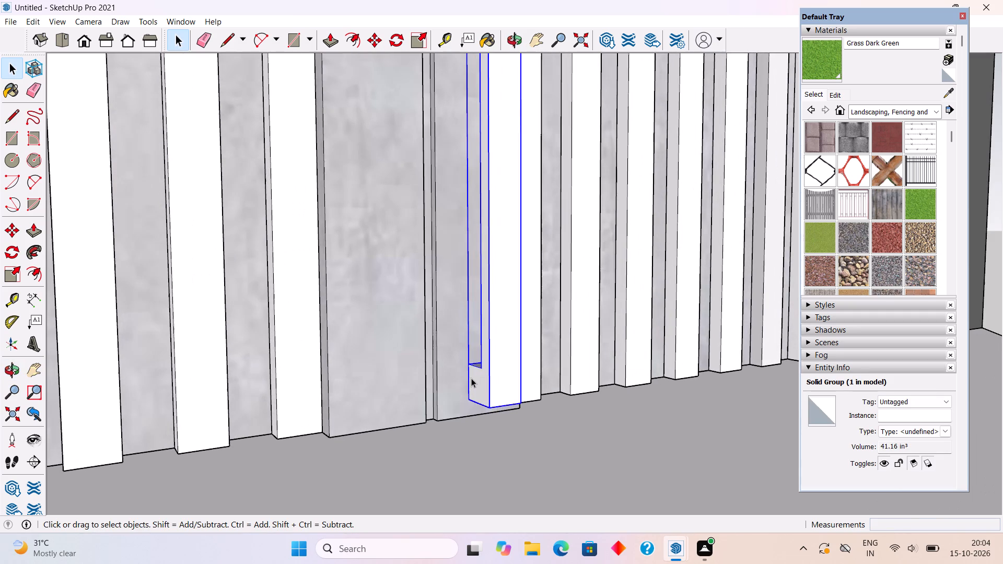
{"action": "key", "text": "m"}
{"action": "left_click", "coordinate": [469, 396]}
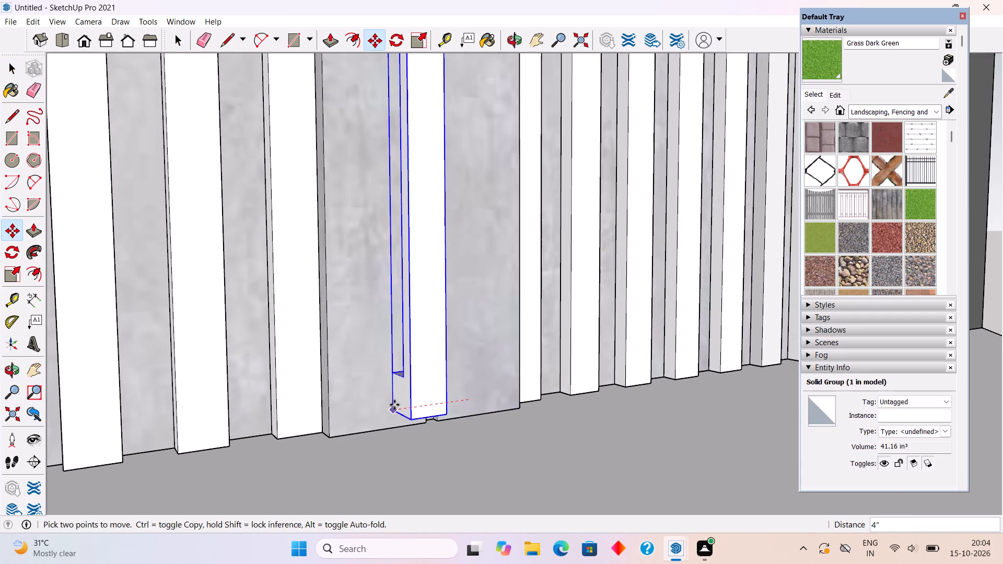
{"action": "left_click", "coordinate": [365, 416]}
{"action": "key", "text": "space"}
{"action": "scroll", "coordinate": [365, 416], "scroll_direction": "down", "scroll_amount": 3}
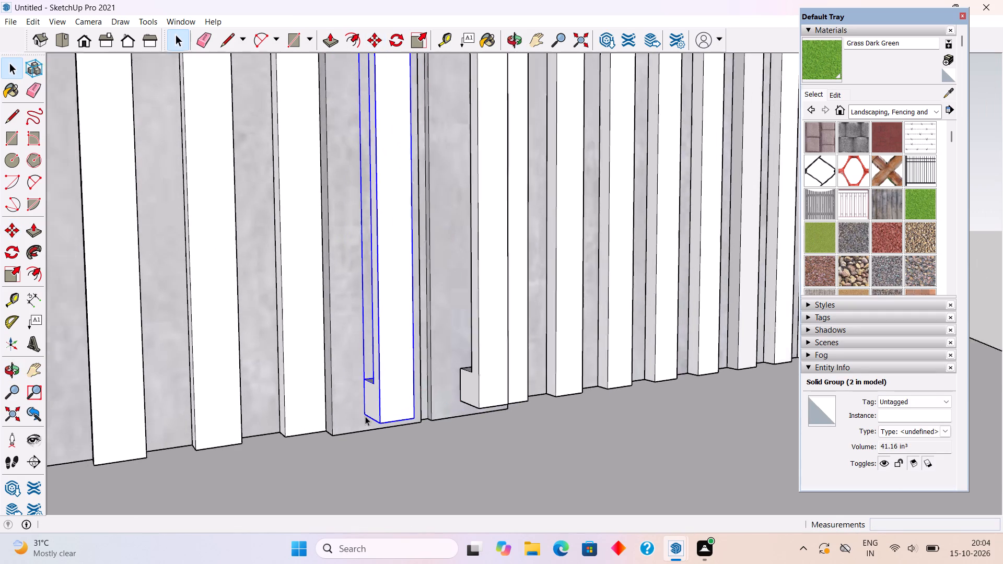
{"action": "scroll", "coordinate": [365, 416], "scroll_direction": "down", "scroll_amount": 8}
{"action": "left_click", "coordinate": [734, 276]}
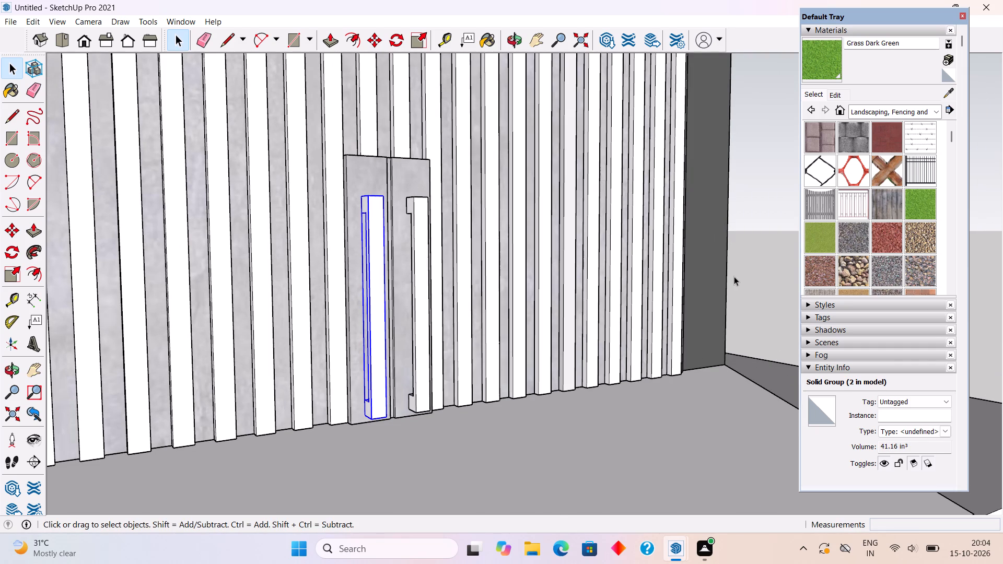
Examine the paired gate handles and the front elevation from several angles, including the column tops.
{"action": "scroll", "coordinate": [734, 279], "scroll_direction": "down", "scroll_amount": 5}
{"action": "middle_click_drag", "start_coordinate": [691, 308], "coordinate": [467, 361]}
{"action": "scroll", "coordinate": [473, 325], "scroll_direction": "up", "scroll_amount": 5}
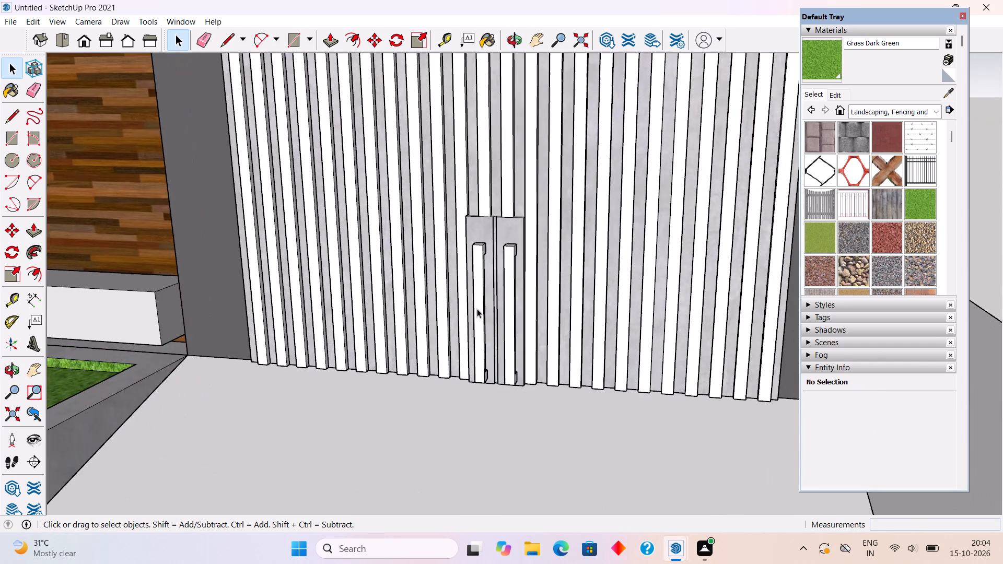
{"action": "scroll", "coordinate": [482, 304], "scroll_direction": "up", "scroll_amount": 4}
{"action": "middle_click_drag", "start_coordinate": [500, 297], "coordinate": [412, 324]}
{"action": "scroll", "coordinate": [412, 324], "scroll_direction": "down", "scroll_amount": 1}
{"action": "scroll", "coordinate": [471, 260], "scroll_direction": "down", "scroll_amount": 15}
{"action": "middle_click_drag", "start_coordinate": [564, 297], "coordinate": [720, 299]}
{"action": "scroll", "coordinate": [720, 298], "scroll_direction": "down", "scroll_amount": 2}
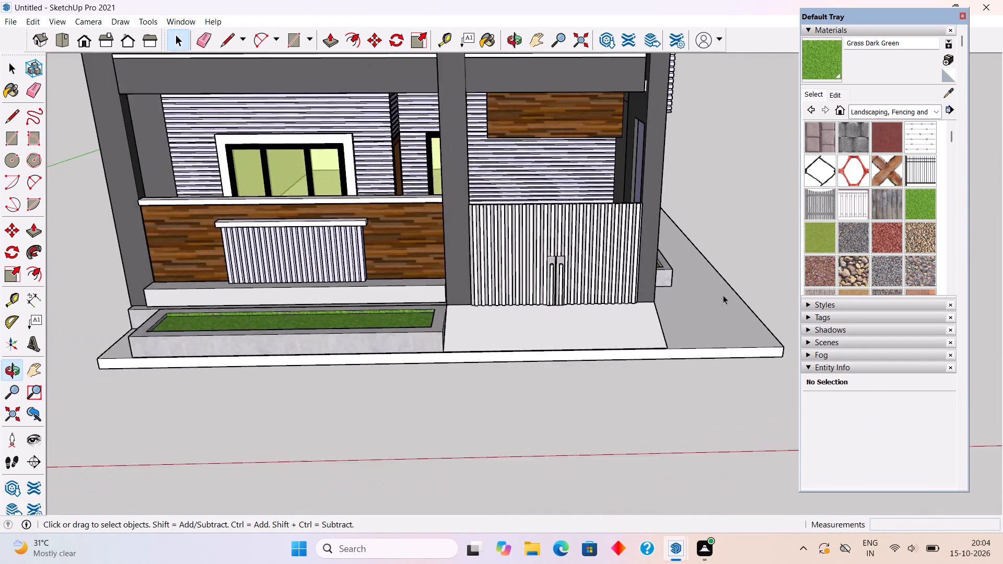
{"action": "scroll", "coordinate": [737, 276], "scroll_direction": "down", "scroll_amount": 5}
{"action": "scroll", "coordinate": [662, 308], "scroll_direction": "up", "scroll_amount": 3}
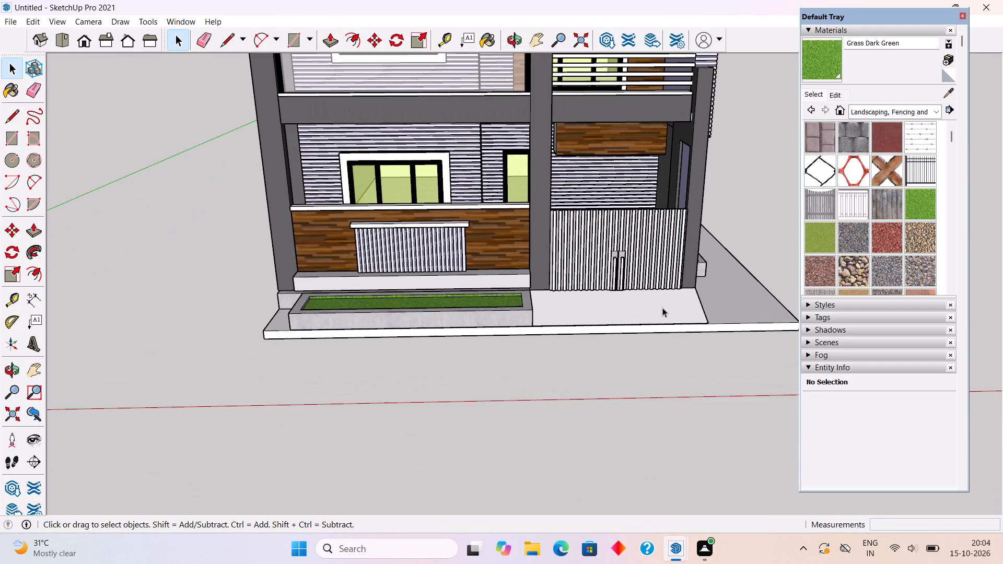
{"action": "scroll", "coordinate": [640, 265], "scroll_direction": "up", "scroll_amount": 4}
{"action": "middle_click_drag", "start_coordinate": [599, 291], "coordinate": [654, 283]}
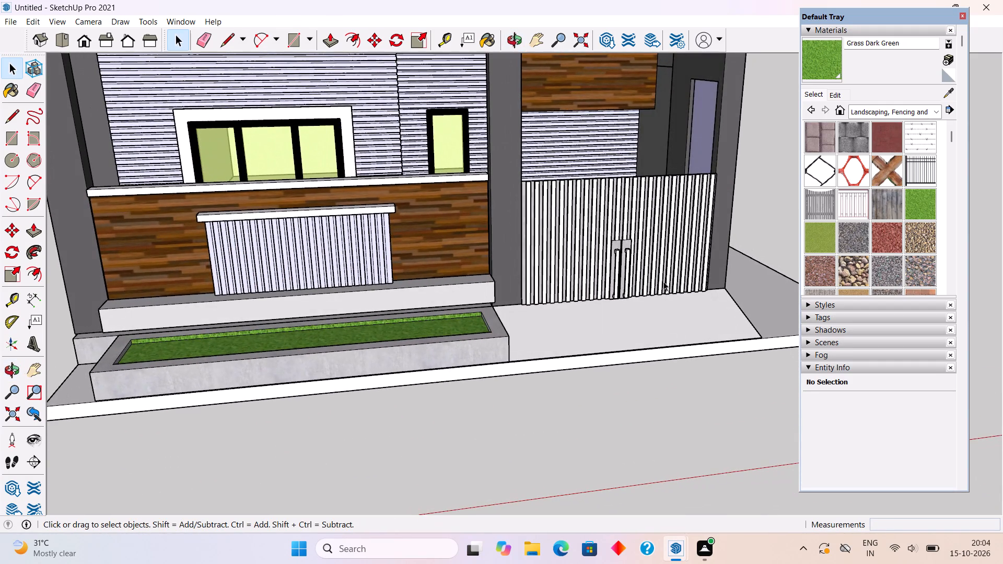
{"action": "scroll", "coordinate": [553, 248], "scroll_direction": "up", "scroll_amount": 4}
{"action": "middle_click_drag", "start_coordinate": [620, 269], "coordinate": [744, 356]}
{"action": "scroll", "coordinate": [659, 262], "scroll_direction": "up", "scroll_amount": 6}
{"action": "middle_click_drag", "start_coordinate": [657, 273], "coordinate": [642, 289]}
{"action": "scroll", "coordinate": [642, 289], "scroll_direction": "down", "scroll_amount": 8}
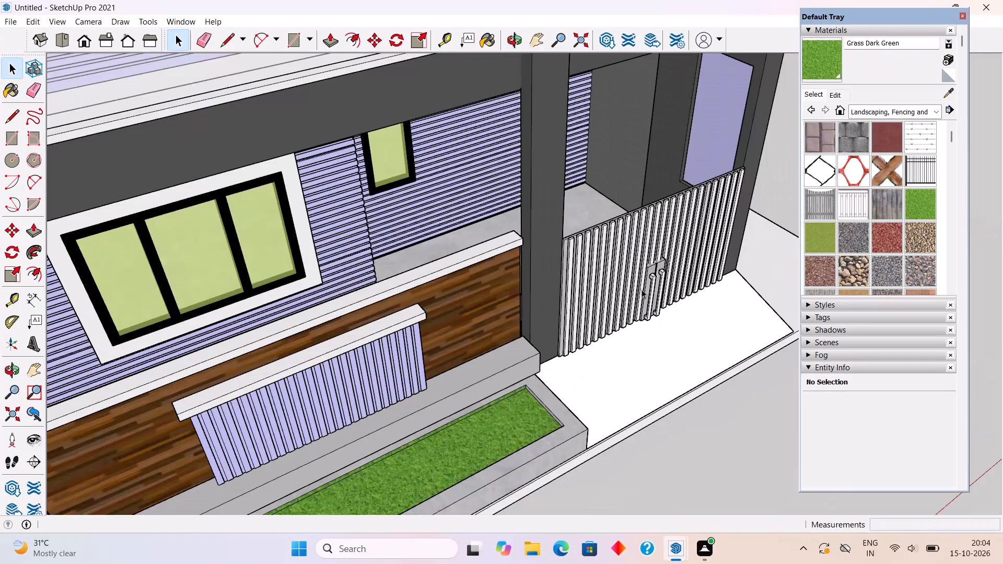
{"action": "scroll", "coordinate": [642, 289], "scroll_direction": "down", "scroll_amount": 8}
{"action": "middle_click_drag", "start_coordinate": [640, 292], "coordinate": [543, 222]}
{"action": "scroll", "coordinate": [543, 222], "scroll_direction": "down", "scroll_amount": 4}
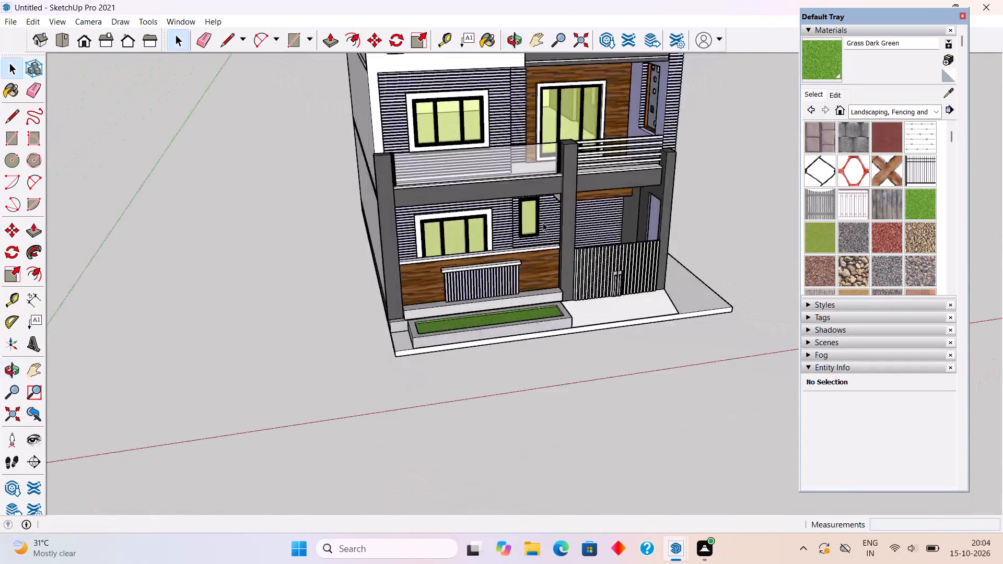
{"action": "middle_click_drag", "start_coordinate": [543, 248], "coordinate": [456, 123]}
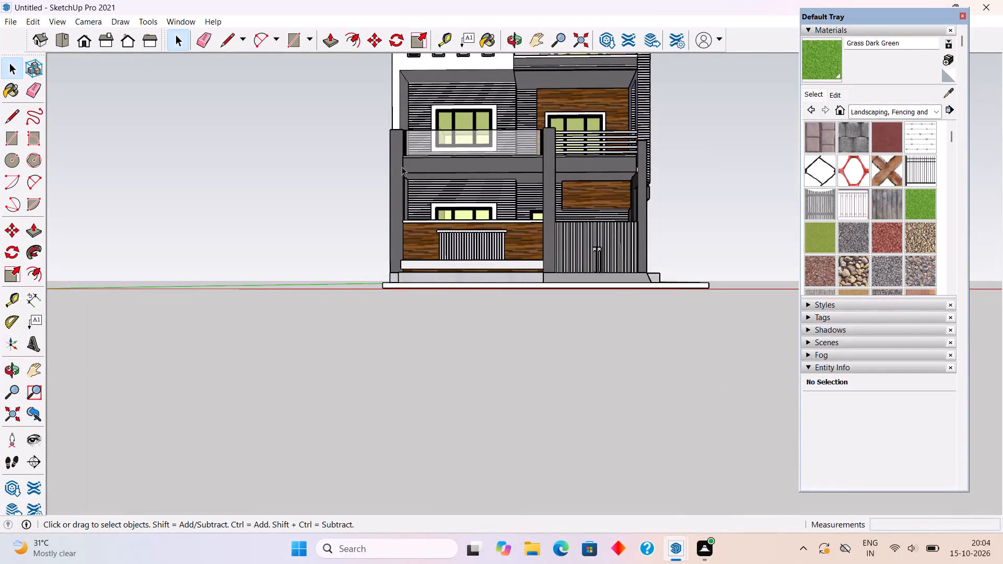
{"action": "middle_click_drag", "start_coordinate": [564, 130], "coordinate": [612, 363]}
{"action": "scroll", "coordinate": [580, 287], "scroll_direction": "up", "scroll_amount": 6}
{"action": "middle_click_drag", "start_coordinate": [566, 195], "coordinate": [562, 233]}
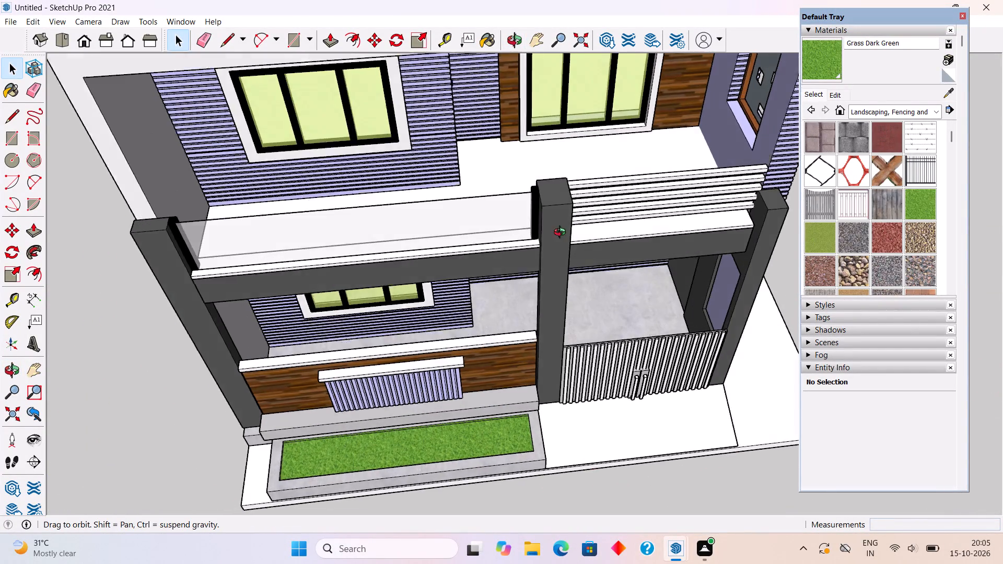
{"action": "middle_click_drag", "start_coordinate": [562, 233], "coordinate": [568, 303]}
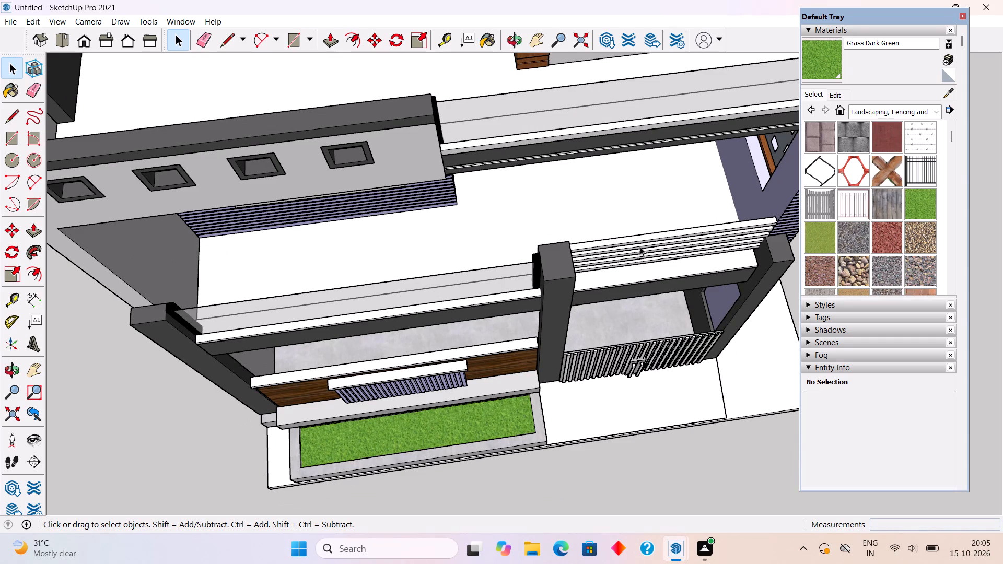
Draw a rectangle of about 1' 2 3/8" by 1' 6" covering the top of the middle front column.
{"action": "scroll", "coordinate": [566, 257], "scroll_direction": "up", "scroll_amount": 5}
{"action": "left_click", "coordinate": [552, 265]}
{"action": "scroll", "coordinate": [552, 265], "scroll_direction": "up", "scroll_amount": 2}
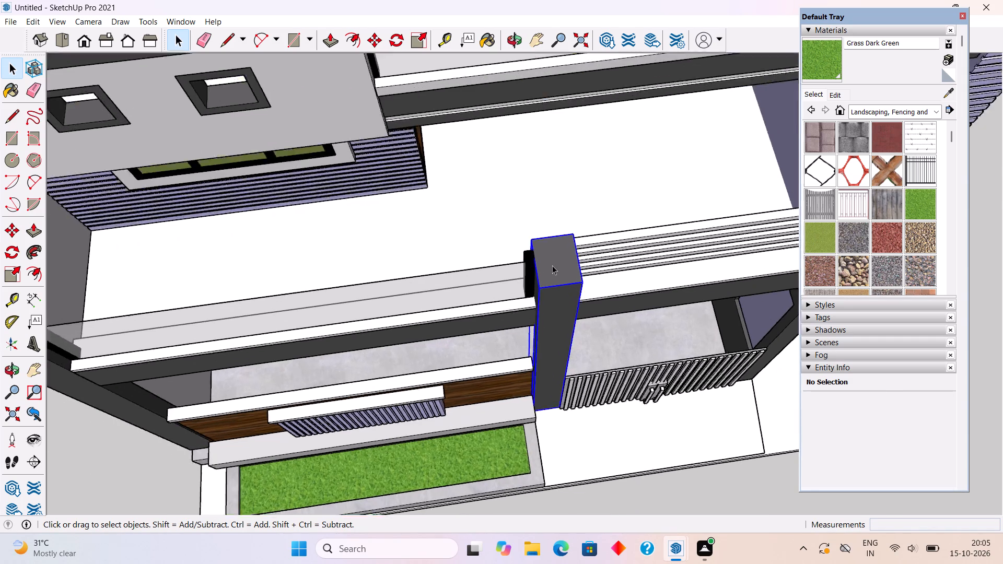
{"action": "scroll", "coordinate": [552, 265], "scroll_direction": "up", "scroll_amount": 4}
{"action": "double_click", "coordinate": [552, 265]}
{"action": "left_click", "coordinate": [617, 482]}
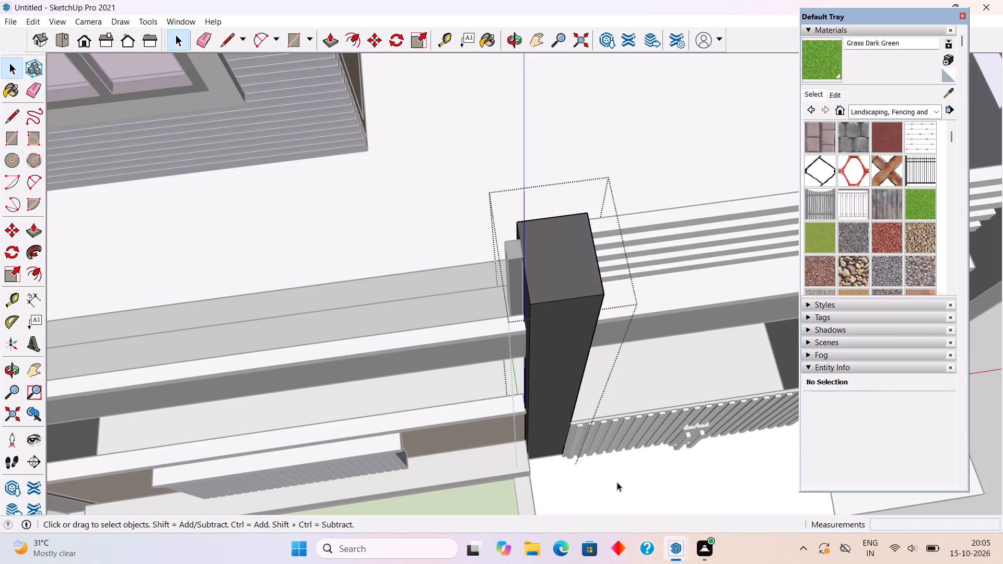
{"action": "scroll", "coordinate": [617, 482], "scroll_direction": "down", "scroll_amount": 1}
{"action": "key", "text": "r"}
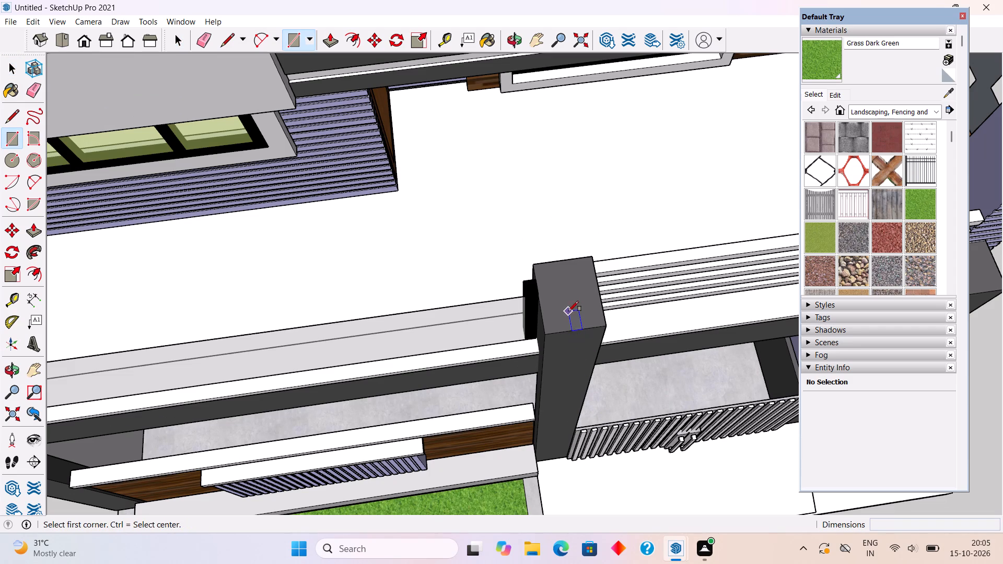
{"action": "left_click", "coordinate": [531, 262]}
{"action": "left_click", "coordinate": [607, 326]}
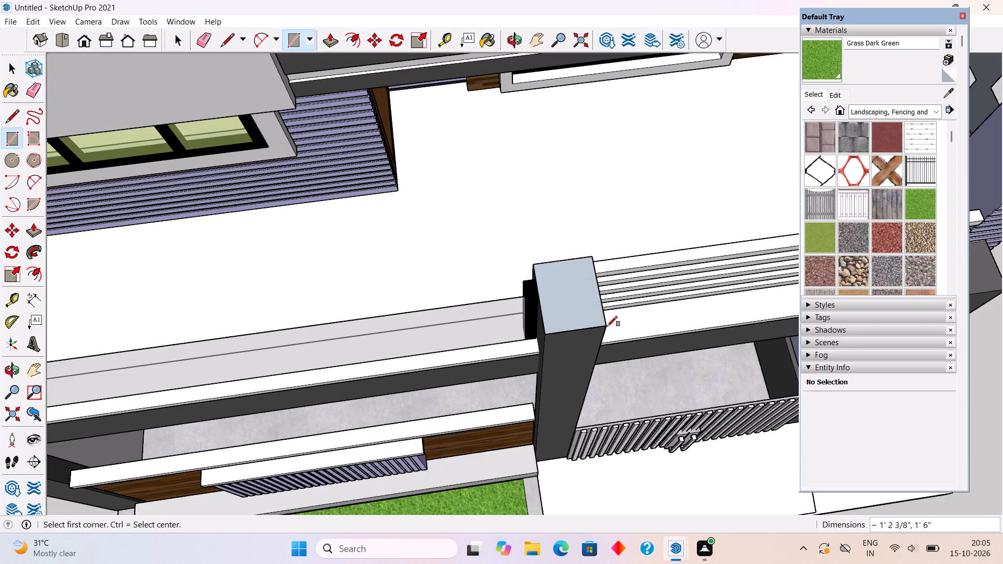
Extrude the rectangle on the middle front column's top upward by 3" as a cap.
{"action": "key", "text": "p"}
{"action": "left_click", "coordinate": [593, 313]}
{"action": "type", "text": "3\""}
{"action": "key", "text": "Return"}
{"action": "key", "text": "space"}
Make the cap block on top of the middle front column a group.
{"action": "middle_click_drag", "start_coordinate": [576, 297], "coordinate": [549, 109]}
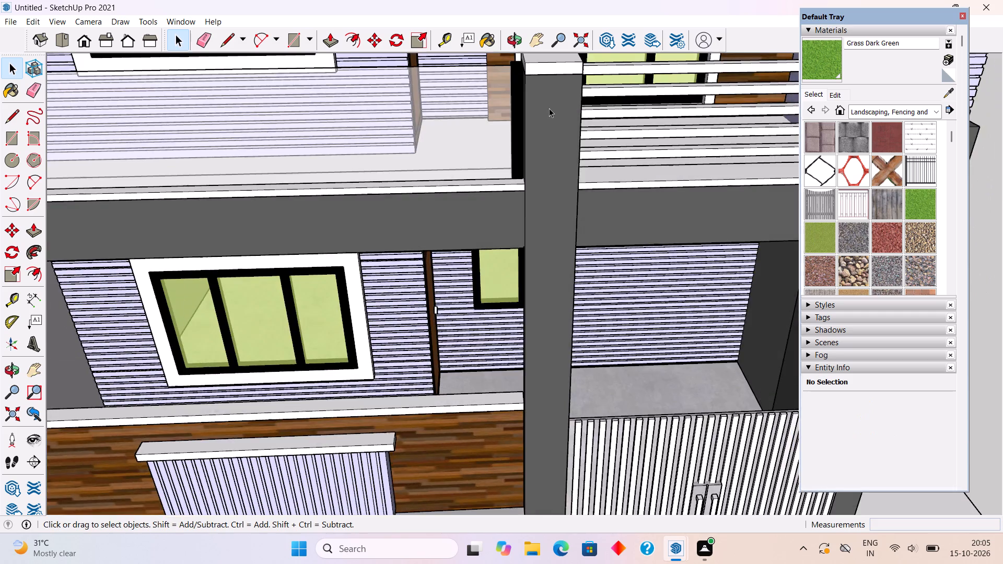
{"action": "scroll", "coordinate": [549, 119], "scroll_direction": "down", "scroll_amount": 7}
{"action": "triple_click", "coordinate": [555, 86]}
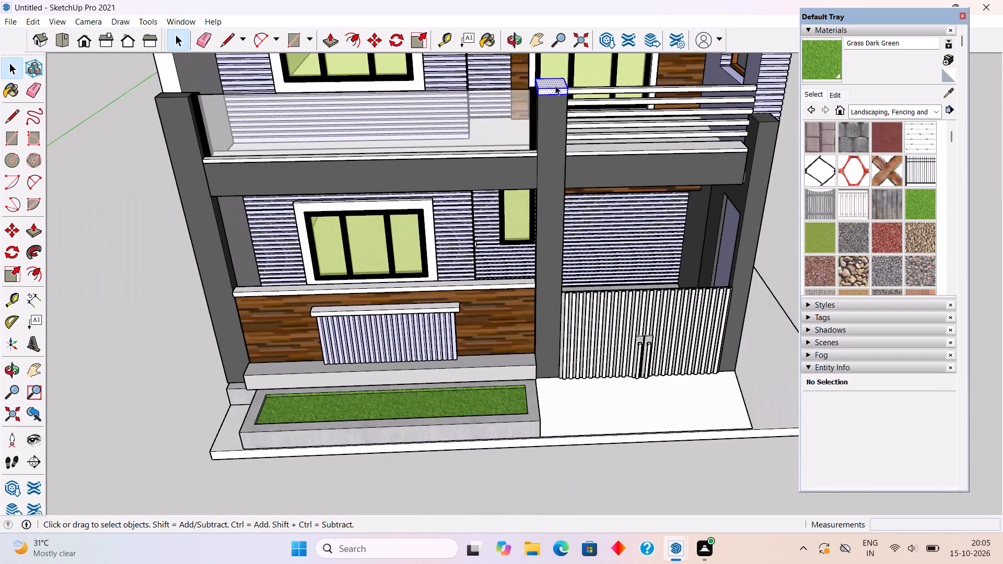
{"action": "right_click", "coordinate": [555, 86]}
{"action": "left_click", "coordinate": [596, 192]}
{"action": "scroll", "coordinate": [596, 192], "scroll_direction": "down", "scroll_amount": 5}
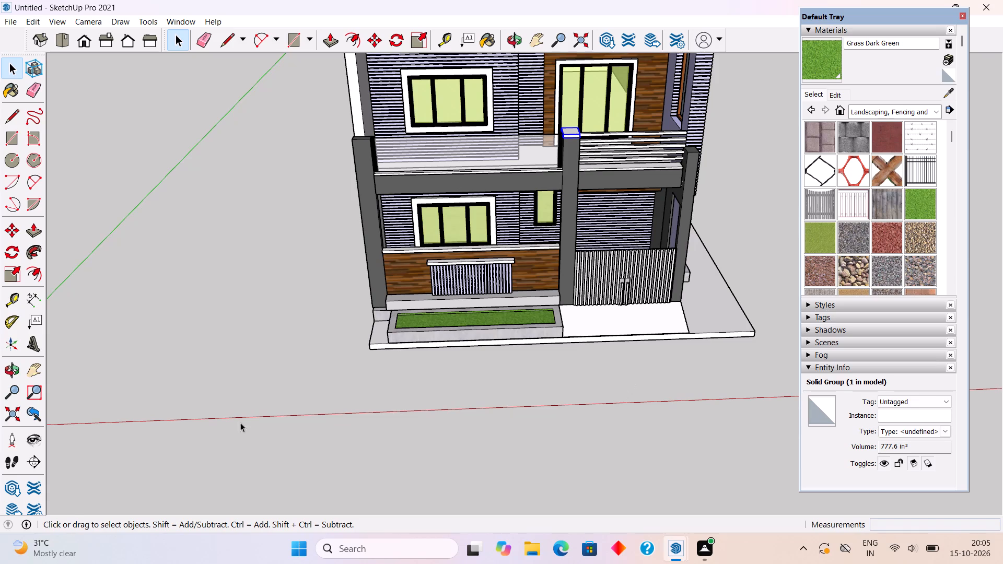
Draw a rectangle of about 1' 3 3/8" by 8" on top of the front-left column at the planter end.
{"action": "scroll", "coordinate": [109, 488], "scroll_direction": "down", "scroll_amount": 1}
{"action": "left_click", "coordinate": [227, 359]}
{"action": "scroll", "coordinate": [269, 309], "scroll_direction": "down", "scroll_amount": 3}
{"action": "middle_click_drag", "start_coordinate": [300, 214], "coordinate": [432, 287]}
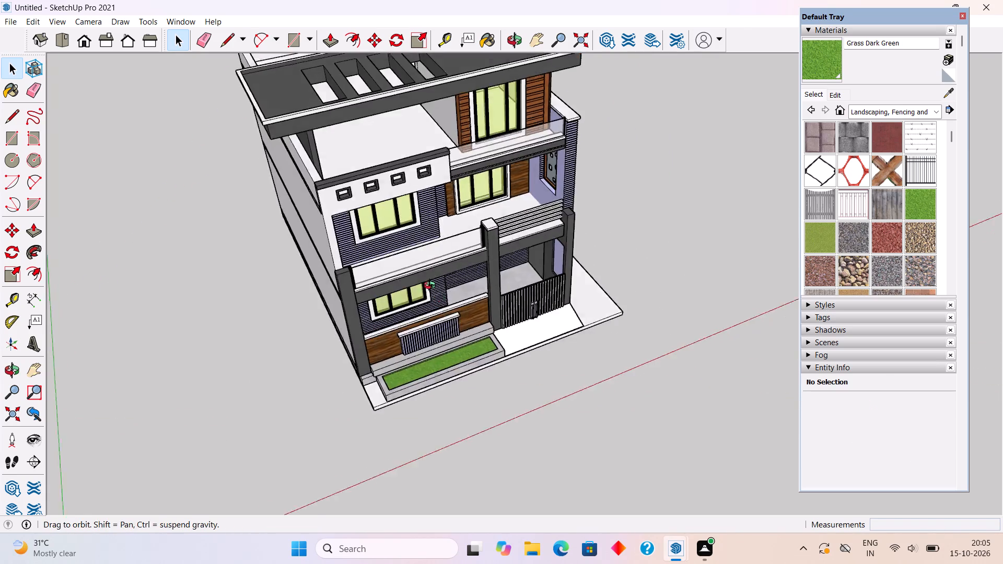
{"action": "middle_click_drag", "start_coordinate": [432, 287], "coordinate": [482, 330]}
{"action": "scroll", "coordinate": [335, 407], "scroll_direction": "up", "scroll_amount": 20}
{"action": "scroll", "coordinate": [335, 407], "scroll_direction": "up", "scroll_amount": 5}
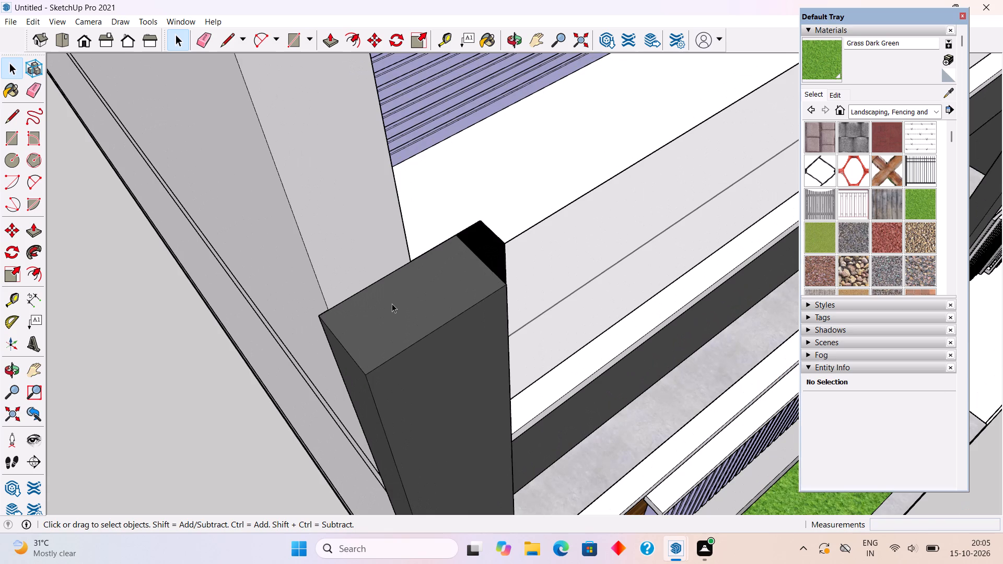
{"action": "key", "text": "r"}
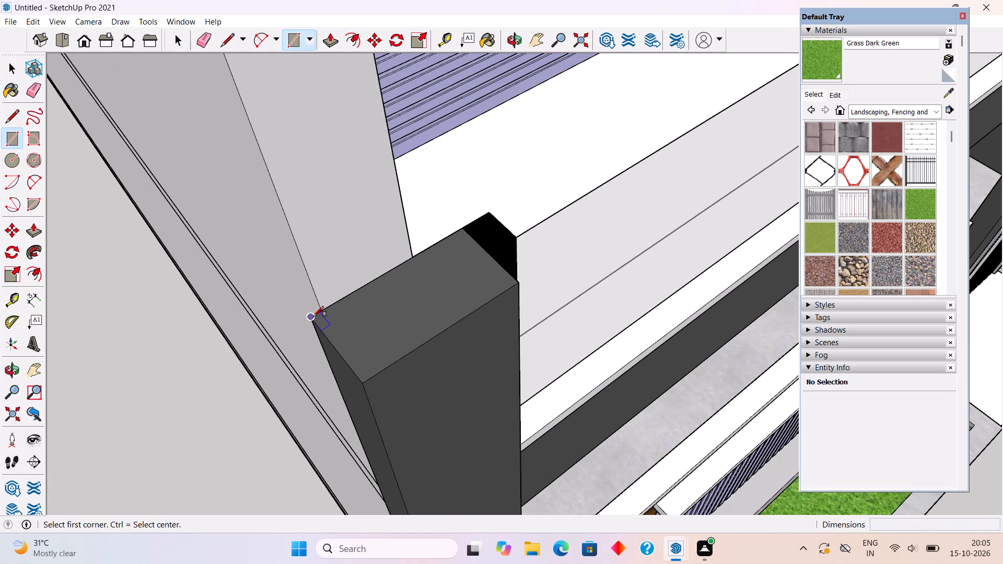
{"action": "left_click", "coordinate": [313, 316]}
{"action": "left_click", "coordinate": [516, 285]}
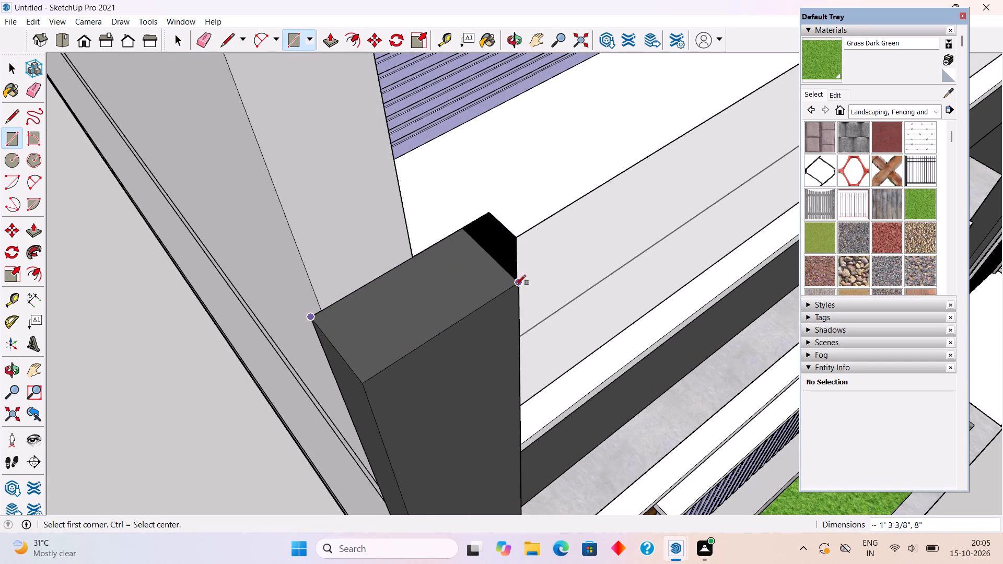
Extrude the rectangle on the front-left column's top upward by 2" as a cap.
{"action": "key", "text": "p"}
{"action": "left_click", "coordinate": [483, 276]}
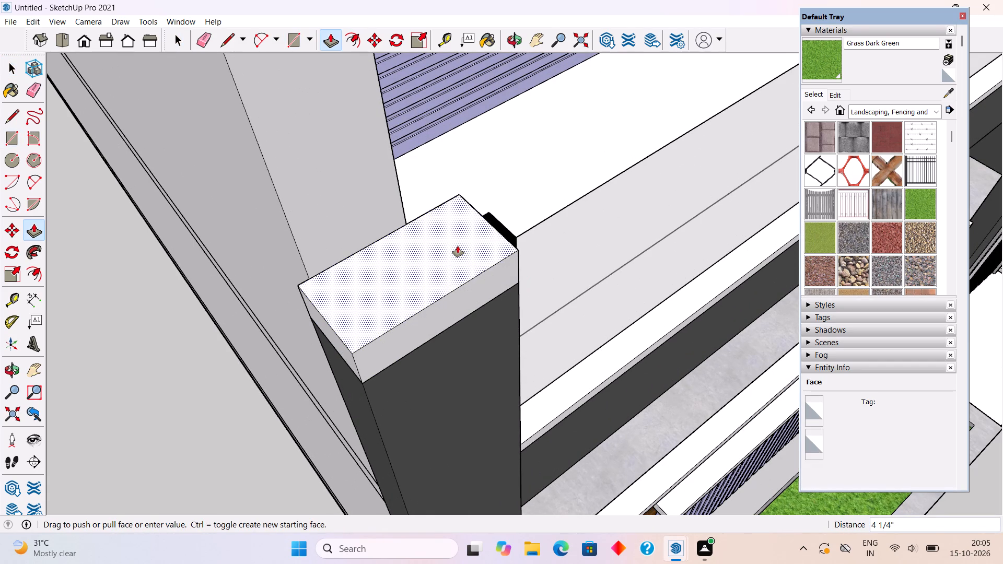
{"action": "type", "text": "2\""}
{"action": "key", "text": "Return"}
{"action": "key", "text": "space"}
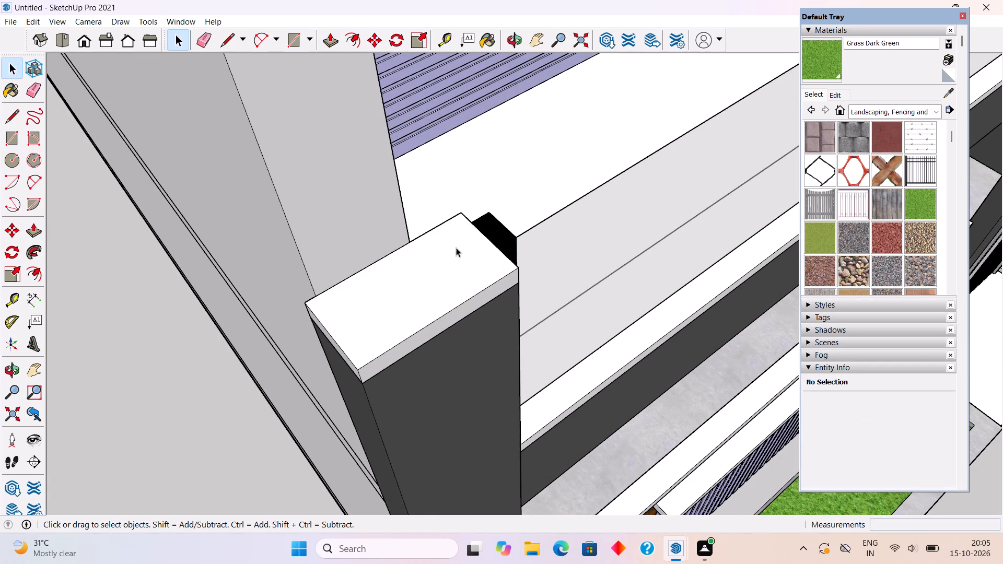
Draw a rectangle of about 10 1/16" by 1' 1 3/4" covering the top of the front-right column beside the gate.
{"action": "scroll", "coordinate": [449, 286], "scroll_direction": "down", "scroll_amount": 11}
{"action": "middle_click_drag", "start_coordinate": [451, 282], "coordinate": [238, 202]}
{"action": "scroll", "coordinate": [238, 202], "scroll_direction": "down", "scroll_amount": 4}
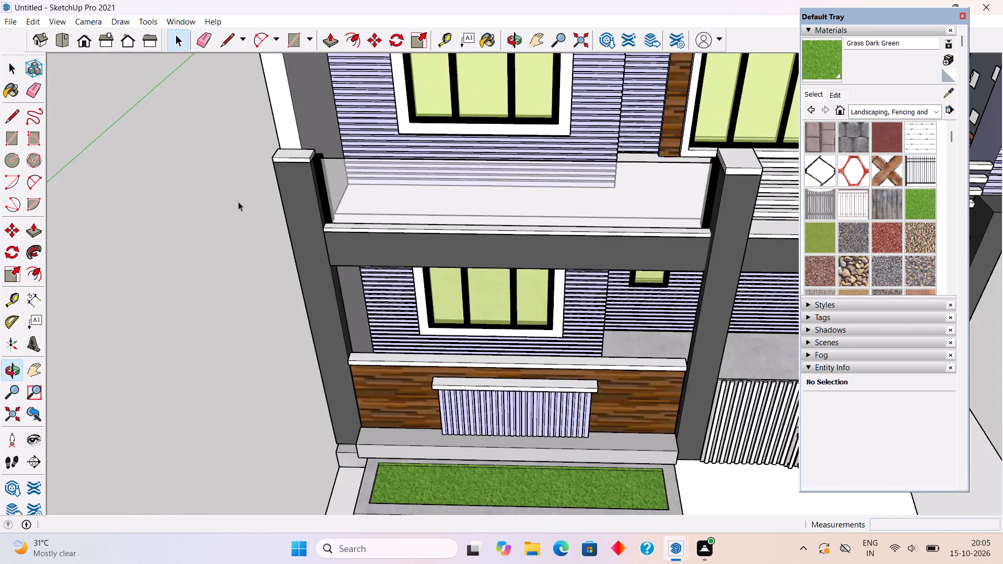
{"action": "scroll", "coordinate": [238, 202], "scroll_direction": "down", "scroll_amount": 8}
{"action": "scroll", "coordinate": [574, 189], "scroll_direction": "up", "scroll_amount": 8}
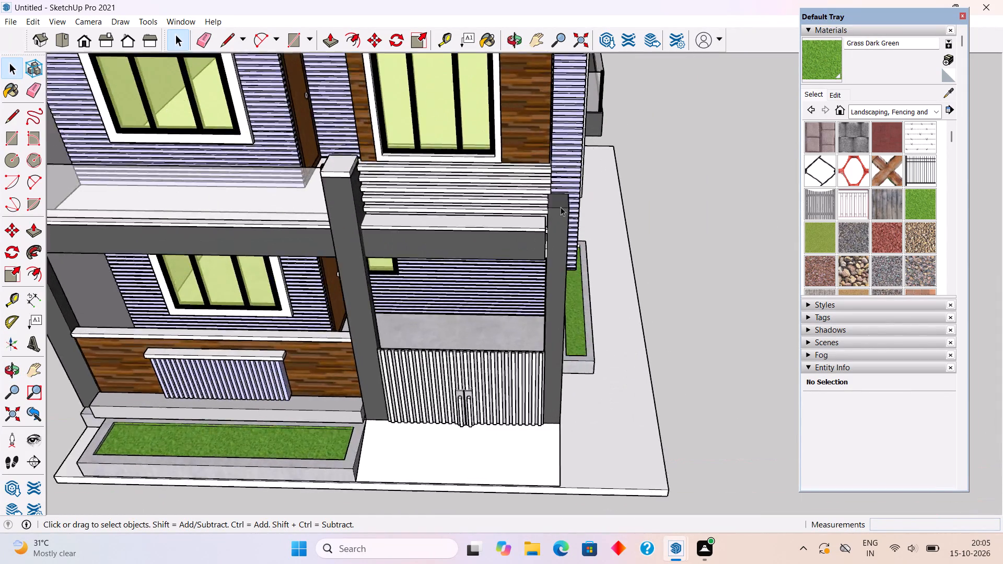
{"action": "scroll", "coordinate": [561, 207], "scroll_direction": "up", "scroll_amount": 11}
{"action": "middle_click_drag", "start_coordinate": [541, 218], "coordinate": [518, 270]}
{"action": "scroll", "coordinate": [490, 215], "scroll_direction": "up", "scroll_amount": 8}
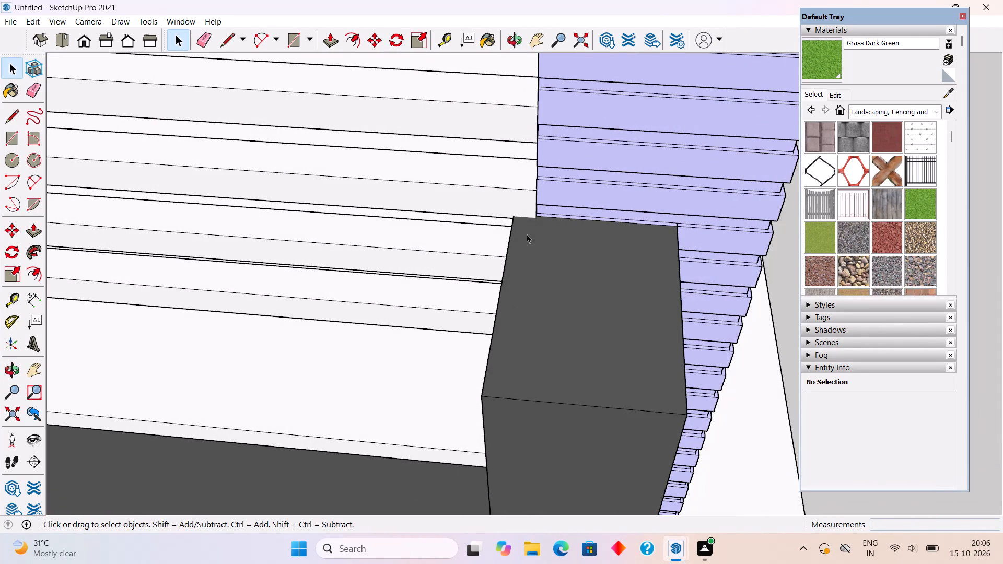
{"action": "key", "text": "r"}
{"action": "left_click_drag", "start_coordinate": [676, 227], "coordinate": [671, 231]}
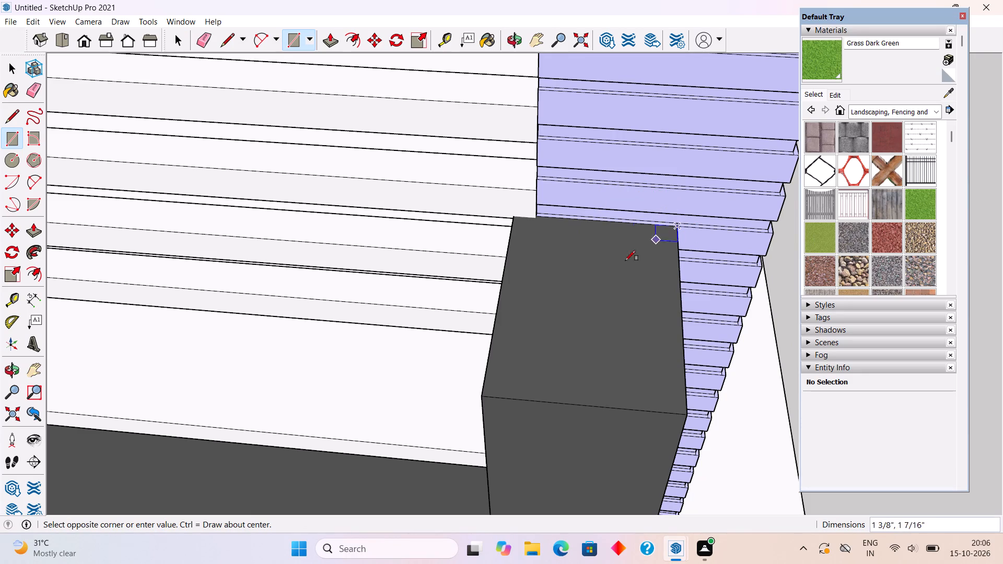
{"action": "left_click", "coordinate": [485, 392]}
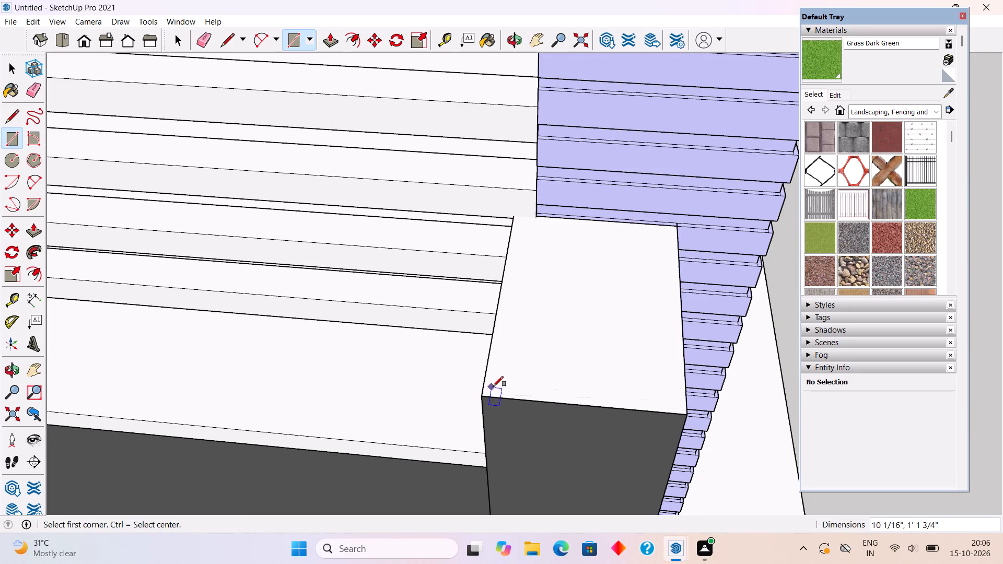
Extrude the rectangle on the front-right column's top upward by 2" as a cap.
{"action": "key", "text": "p"}
{"action": "left_click", "coordinate": [504, 377]}
{"action": "type", "text": "2\""}
{"action": "key", "text": "Return"}
{"action": "key", "text": "space"}
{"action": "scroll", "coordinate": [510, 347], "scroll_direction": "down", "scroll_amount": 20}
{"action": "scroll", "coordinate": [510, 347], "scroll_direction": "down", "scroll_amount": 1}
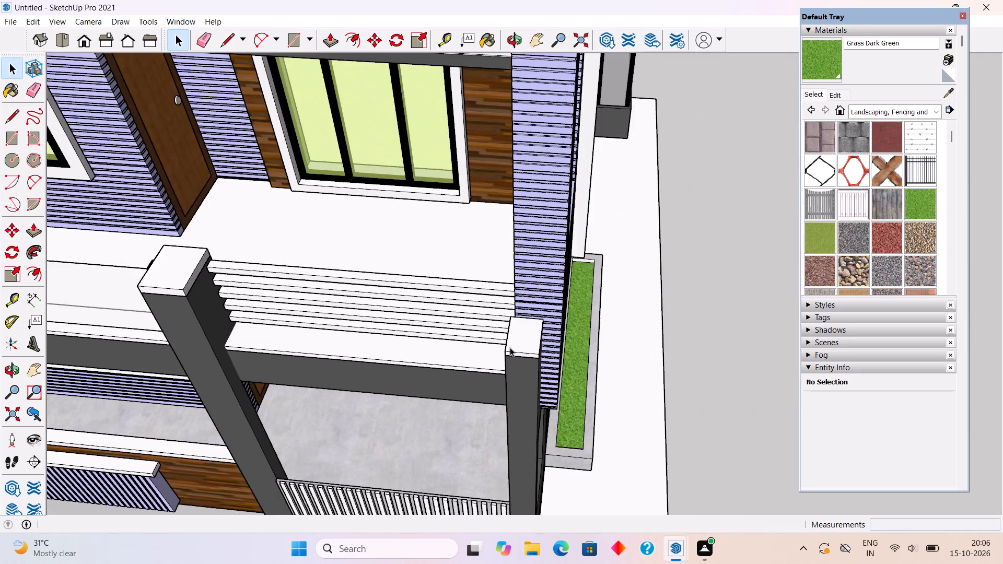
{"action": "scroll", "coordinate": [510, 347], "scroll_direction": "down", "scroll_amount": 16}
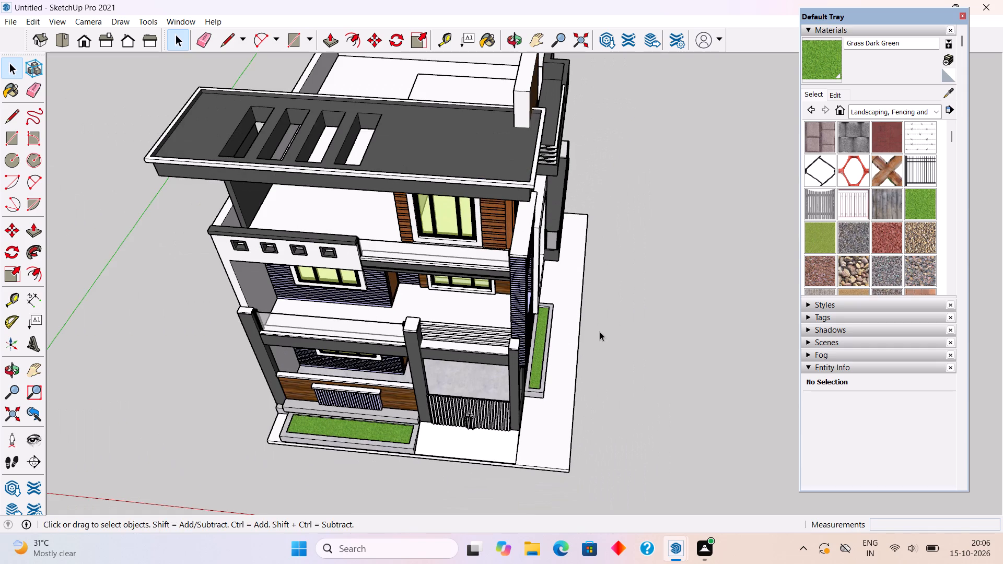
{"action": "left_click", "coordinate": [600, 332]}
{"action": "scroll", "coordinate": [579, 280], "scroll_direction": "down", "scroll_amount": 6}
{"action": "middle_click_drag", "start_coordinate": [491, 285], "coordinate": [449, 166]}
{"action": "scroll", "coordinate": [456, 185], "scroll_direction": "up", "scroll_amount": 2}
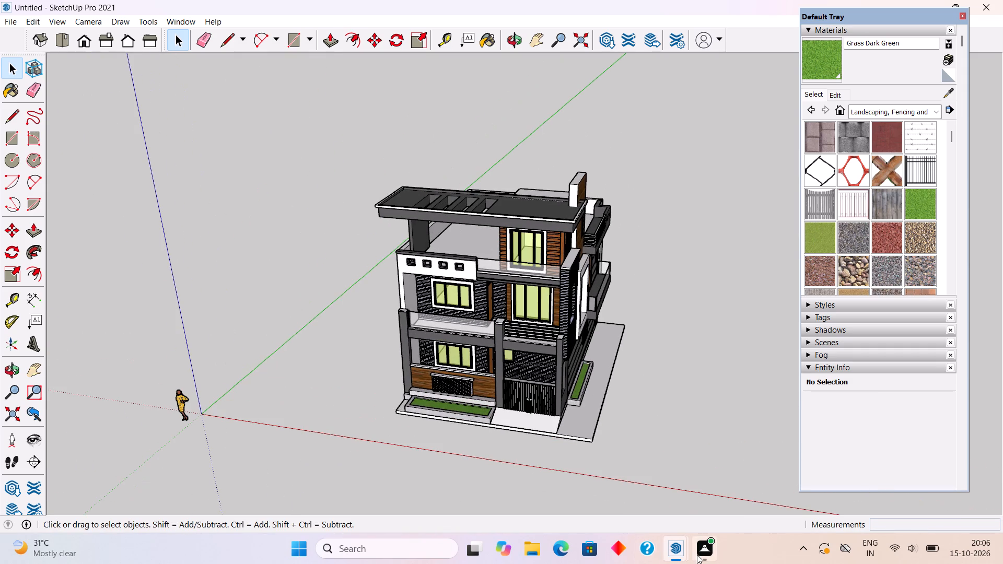
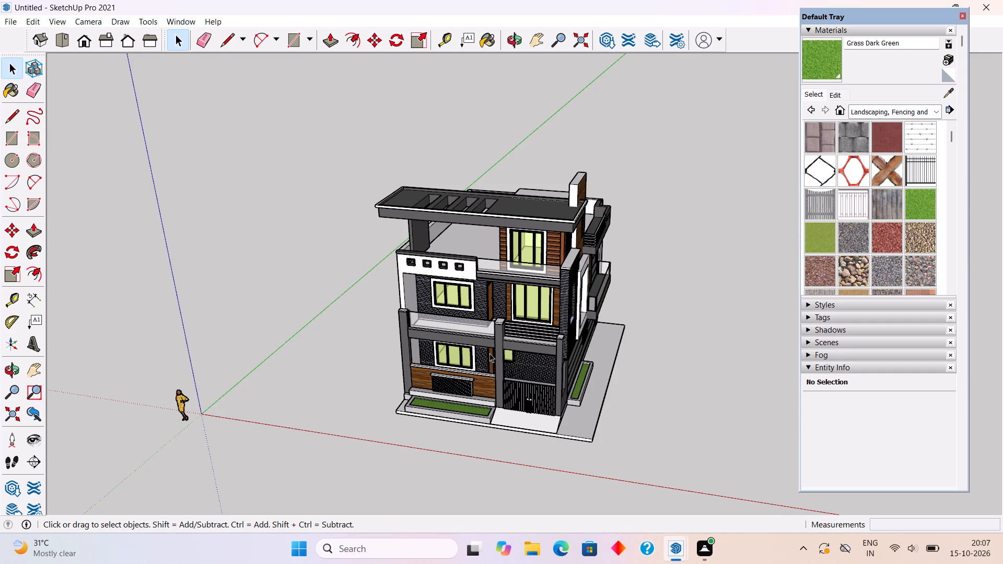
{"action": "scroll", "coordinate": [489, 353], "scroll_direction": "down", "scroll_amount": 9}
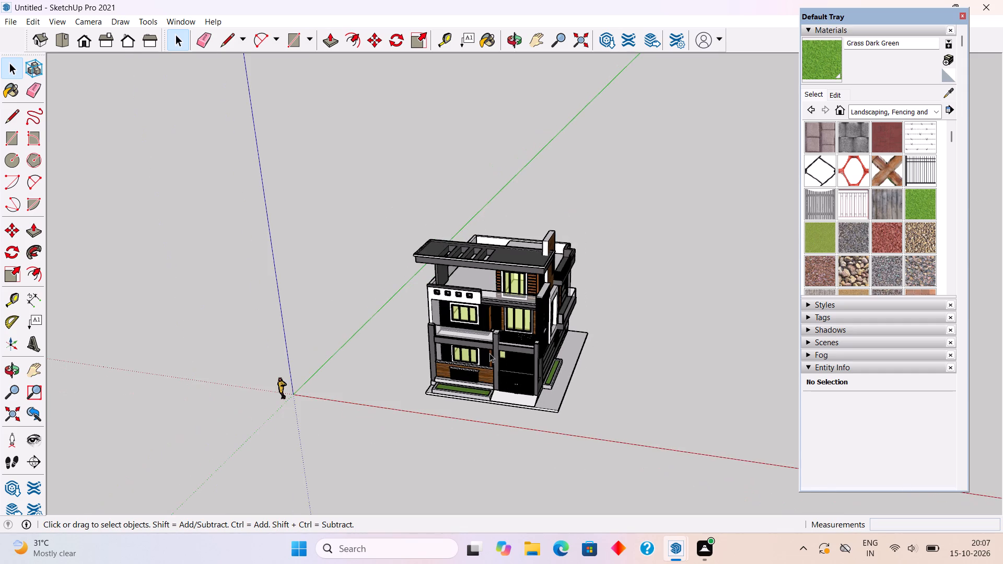
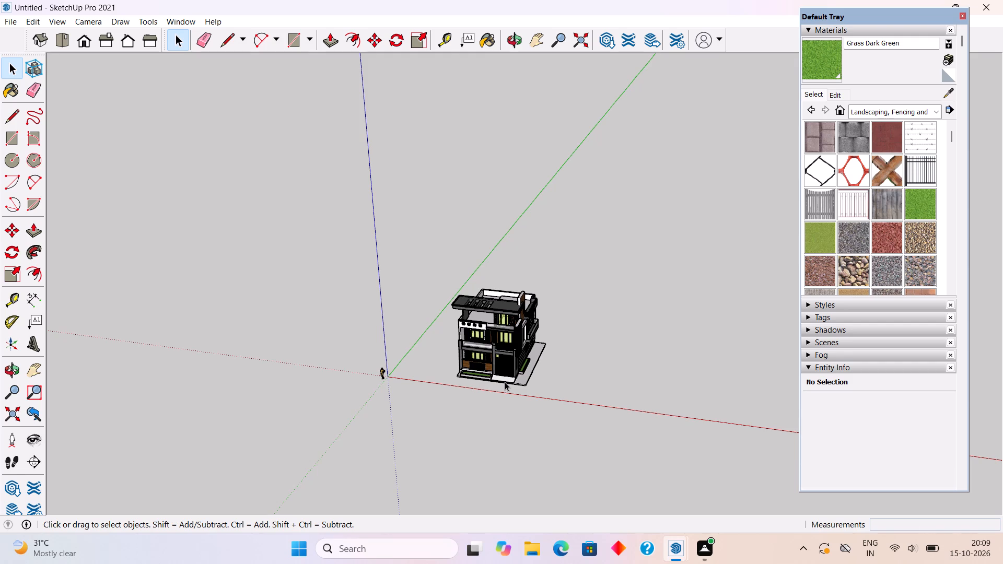
Examine the house model from the front, sides, rear and above, checking the façade, balconies, roof and front gate.
{"action": "scroll", "coordinate": [505, 382], "scroll_direction": "down", "scroll_amount": 3}
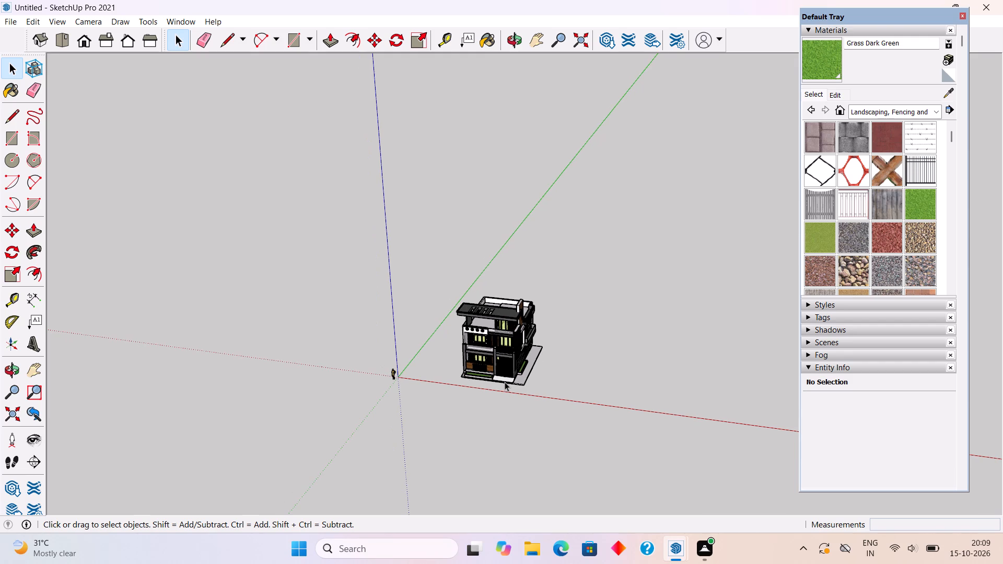
{"action": "scroll", "coordinate": [505, 382], "scroll_direction": "up", "scroll_amount": 1}
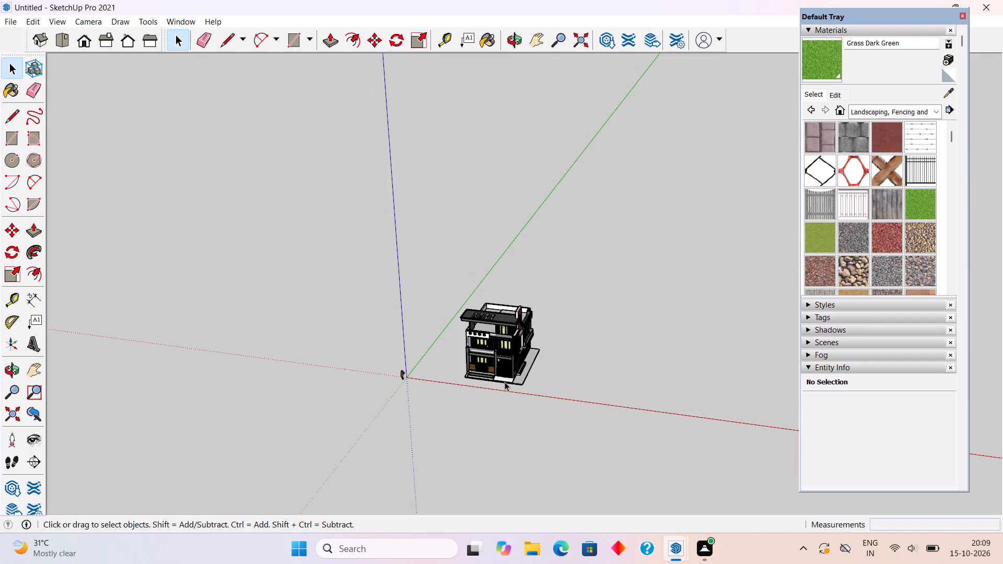
{"action": "scroll", "coordinate": [505, 382], "scroll_direction": "down", "scroll_amount": 3}
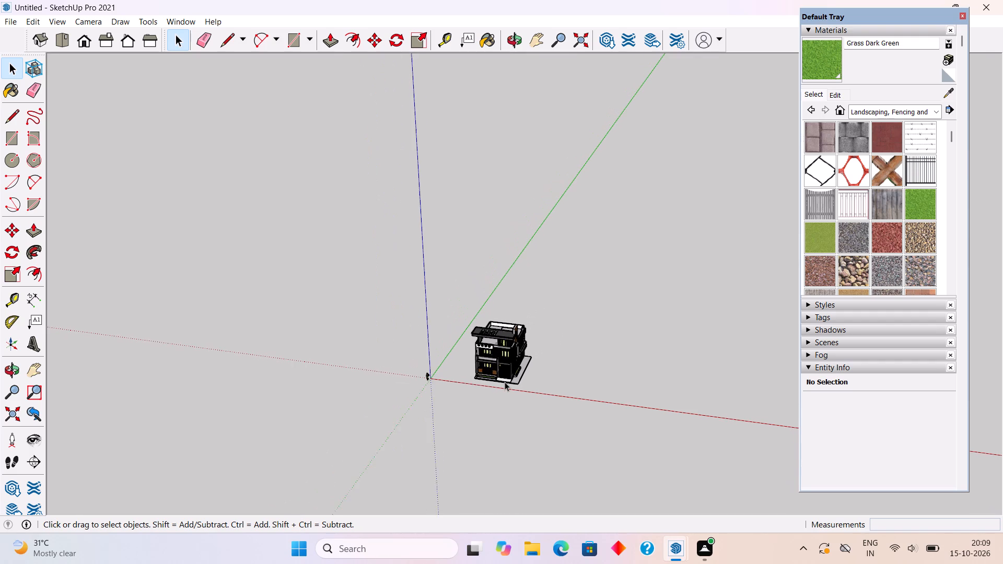
{"action": "scroll", "coordinate": [505, 382], "scroll_direction": "down", "scroll_amount": 1}
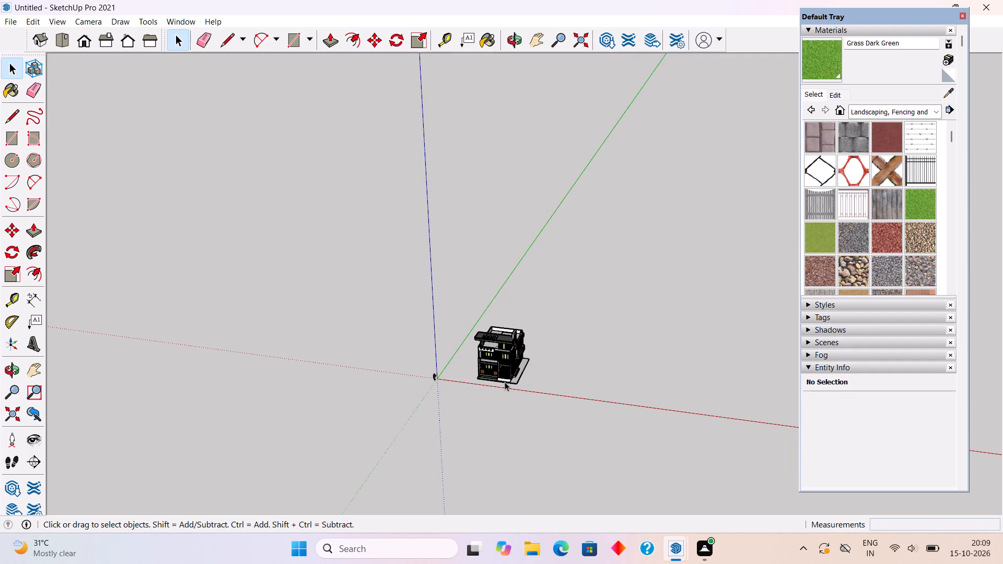
{"action": "scroll", "coordinate": [505, 382], "scroll_direction": "down", "scroll_amount": 4}
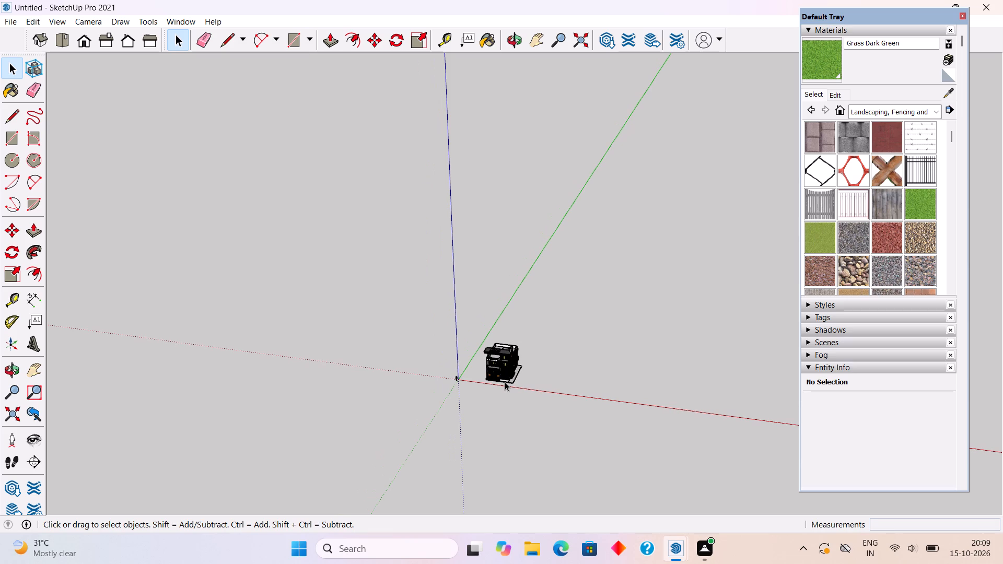
{"action": "scroll", "coordinate": [503, 362], "scroll_direction": "up", "scroll_amount": 3}
{"action": "scroll", "coordinate": [503, 362], "scroll_direction": "up", "scroll_amount": 20}
{"action": "scroll", "coordinate": [503, 362], "scroll_direction": "up", "scroll_amount": 12}
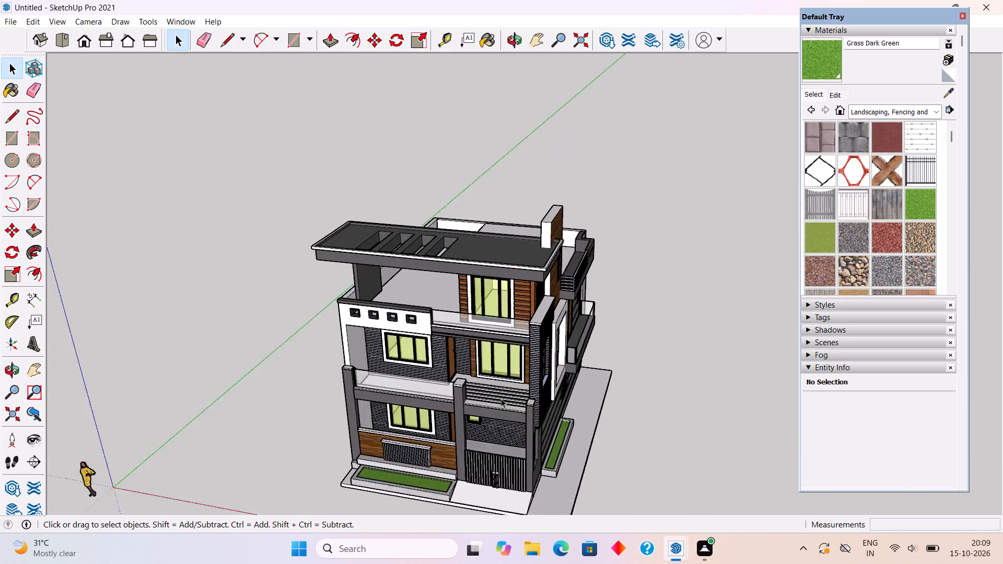
{"action": "scroll", "coordinate": [501, 398], "scroll_direction": "up", "scroll_amount": 1}
{"action": "middle_click_drag", "start_coordinate": [530, 365], "coordinate": [562, 330]}
{"action": "scroll", "coordinate": [542, 375], "scroll_direction": "down", "scroll_amount": 4}
{"action": "scroll", "coordinate": [512, 453], "scroll_direction": "up", "scroll_amount": 2}
{"action": "middle_click_drag", "start_coordinate": [532, 444], "coordinate": [600, 387]}
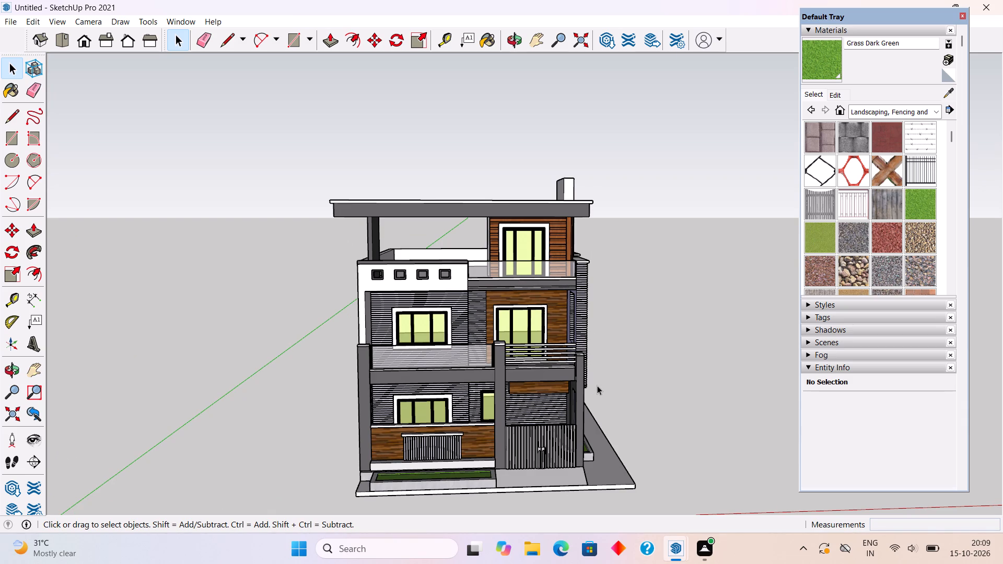
{"action": "scroll", "coordinate": [597, 385], "scroll_direction": "up", "scroll_amount": 2}
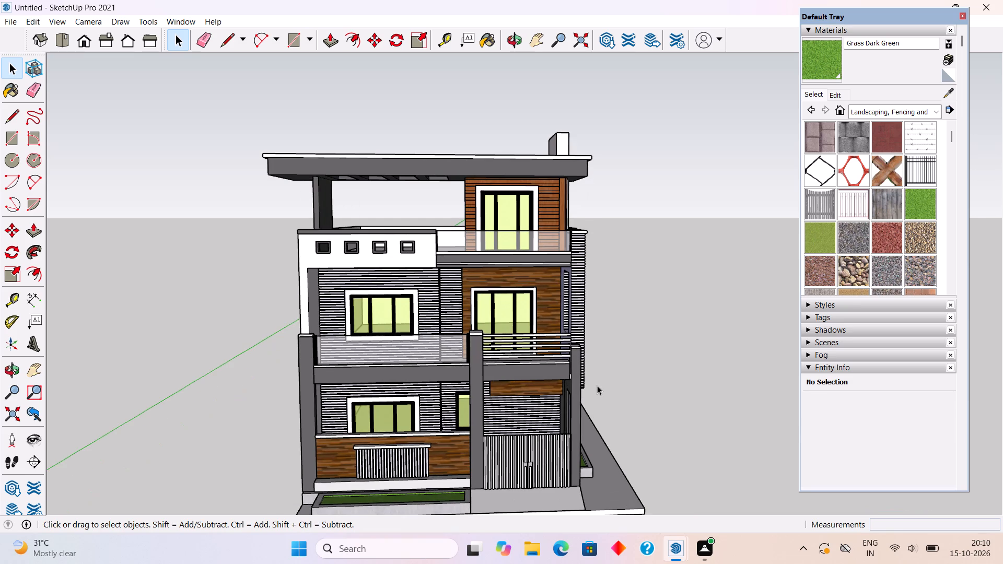
{"action": "scroll", "coordinate": [597, 385], "scroll_direction": "up", "scroll_amount": 1}
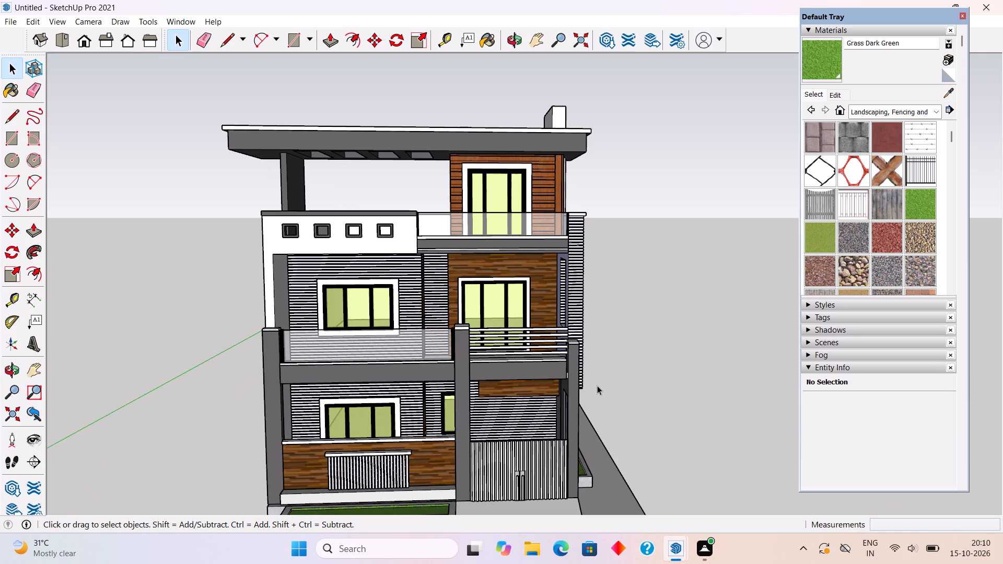
{"action": "scroll", "coordinate": [597, 385], "scroll_direction": "down", "scroll_amount": 5}
{"action": "scroll", "coordinate": [694, 541], "scroll_direction": "down", "scroll_amount": 4}
{"action": "middle_click_drag", "start_coordinate": [628, 556], "coordinate": [748, 509]}
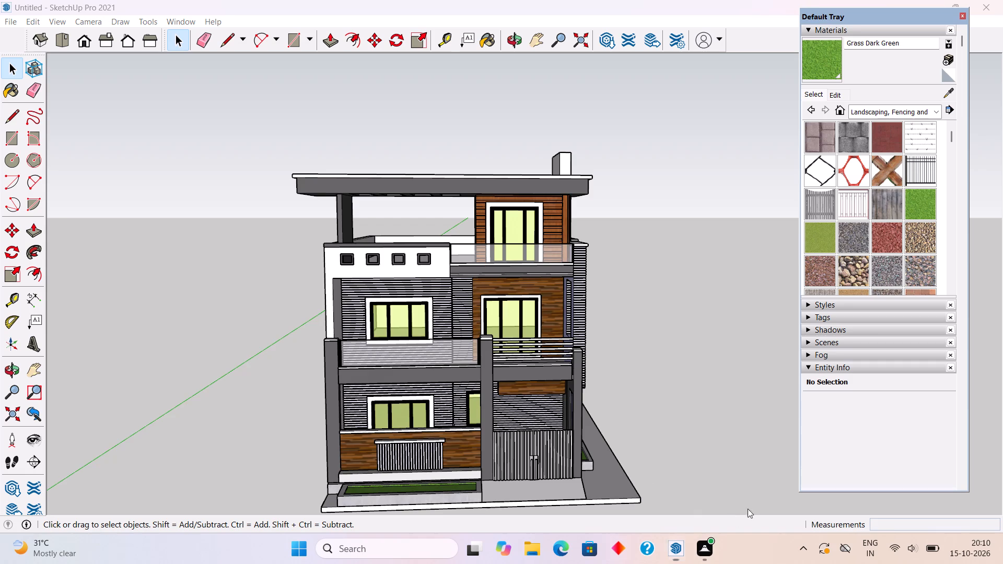
{"action": "middle_click_drag", "start_coordinate": [748, 509], "coordinate": [648, 482]}
{"action": "scroll", "coordinate": [665, 430], "scroll_direction": "down", "scroll_amount": 5}
{"action": "middle_click_drag", "start_coordinate": [637, 418], "coordinate": [437, 425]}
{"action": "scroll", "coordinate": [428, 434], "scroll_direction": "up", "scroll_amount": 1}
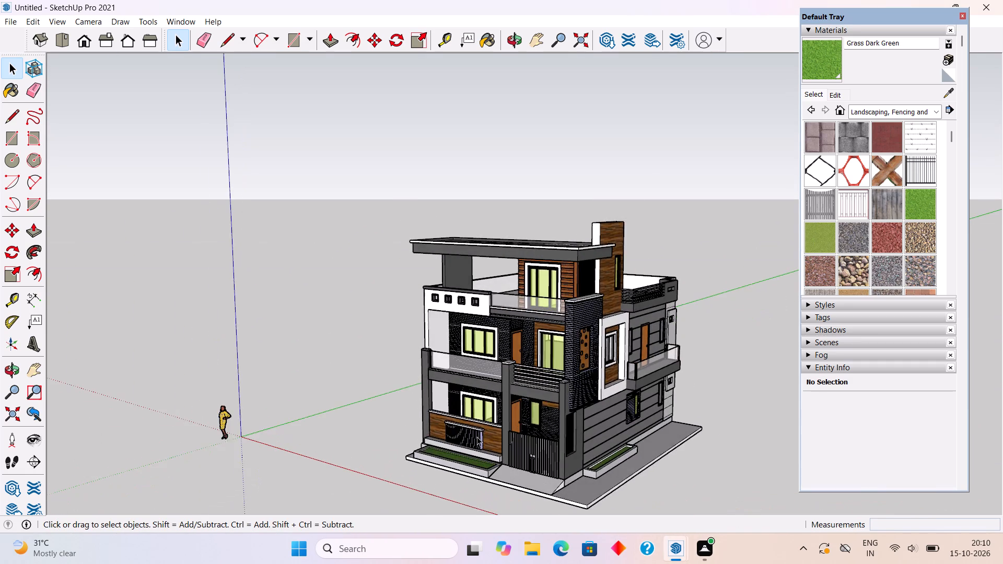
{"action": "scroll", "coordinate": [477, 437], "scroll_direction": "up", "scroll_amount": 2}
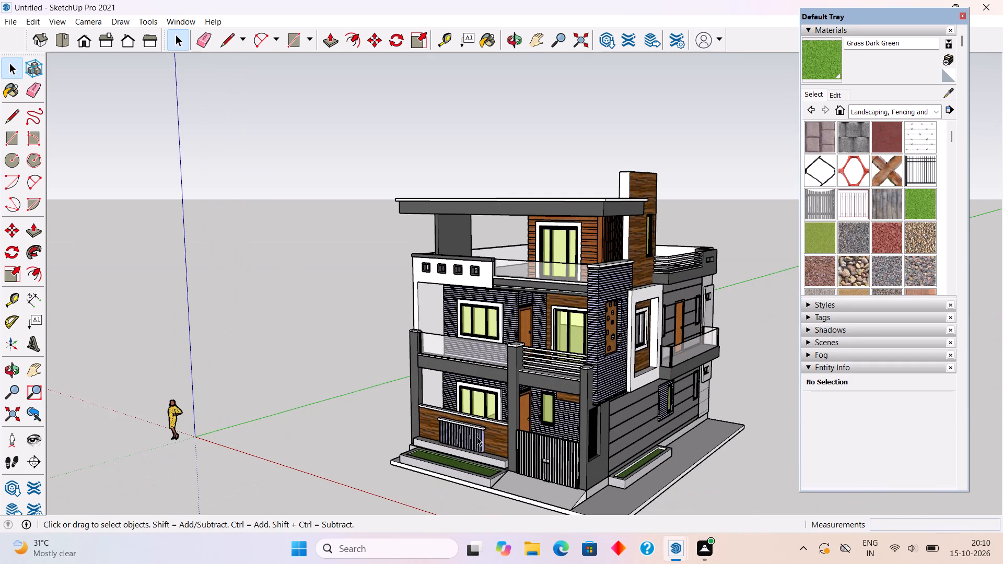
{"action": "scroll", "coordinate": [477, 437], "scroll_direction": "up", "scroll_amount": 2}
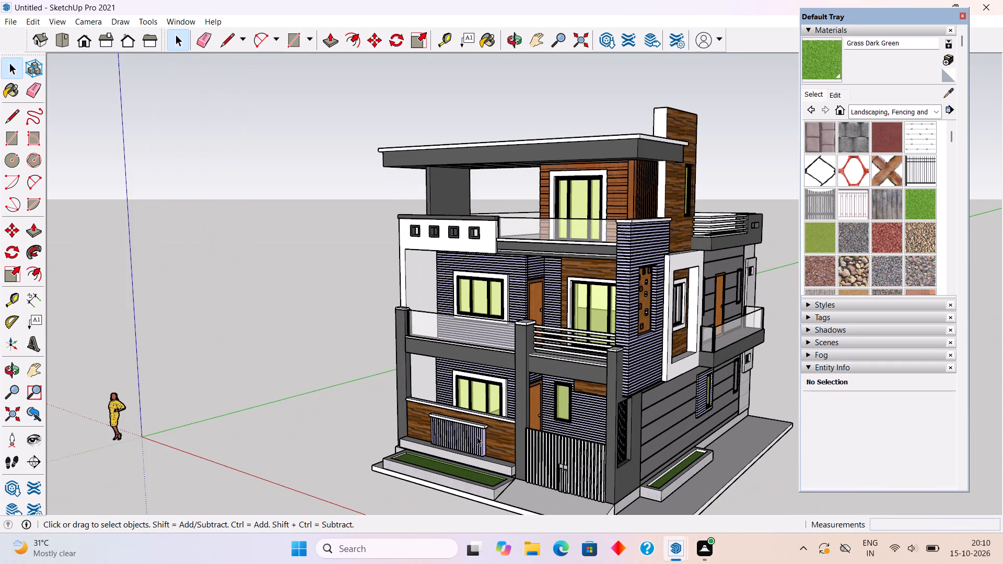
{"action": "scroll", "coordinate": [477, 437], "scroll_direction": "down", "scroll_amount": 1}
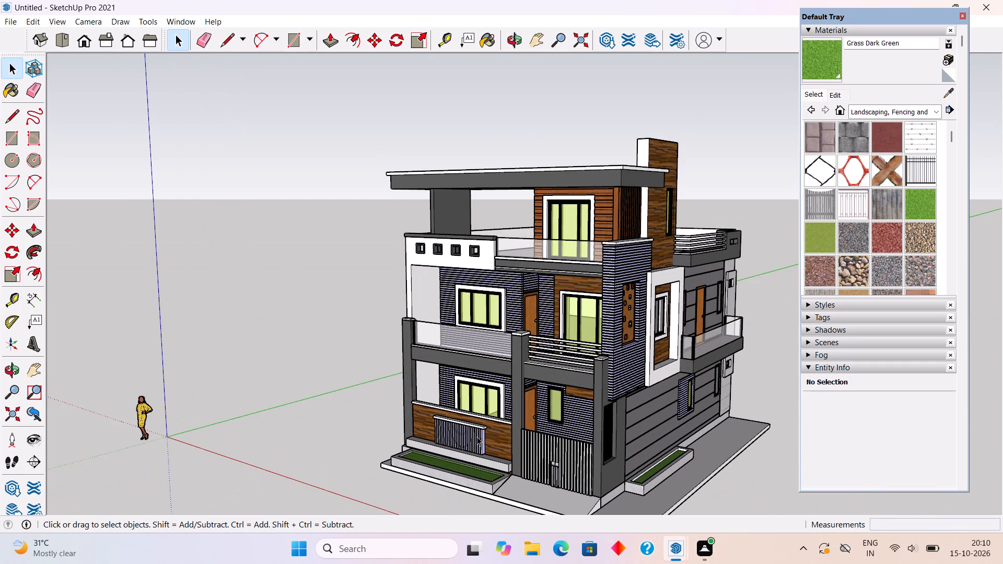
{"action": "middle_click_drag", "start_coordinate": [476, 371], "coordinate": [591, 371]}
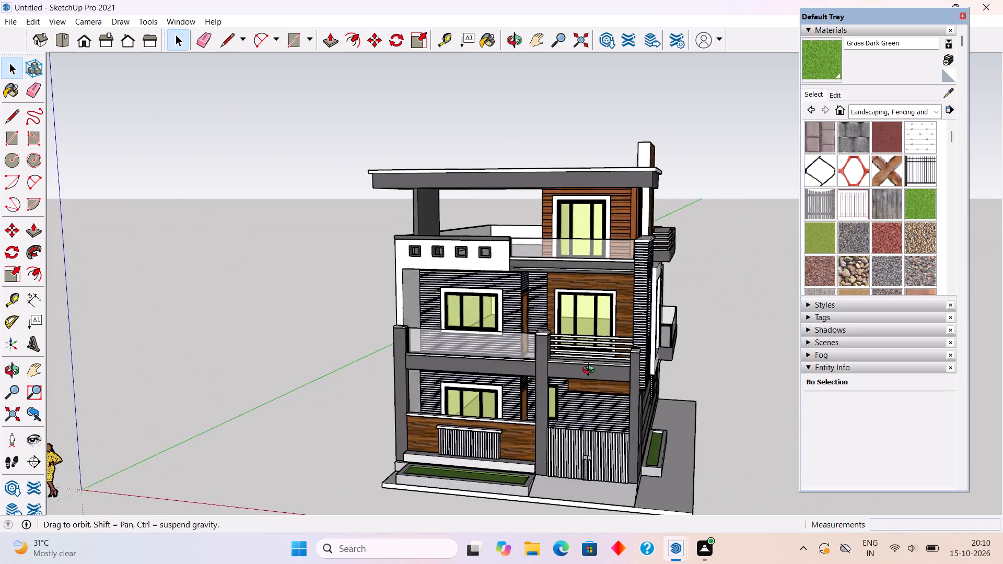
{"action": "middle_click_drag", "start_coordinate": [591, 371], "coordinate": [645, 368]}
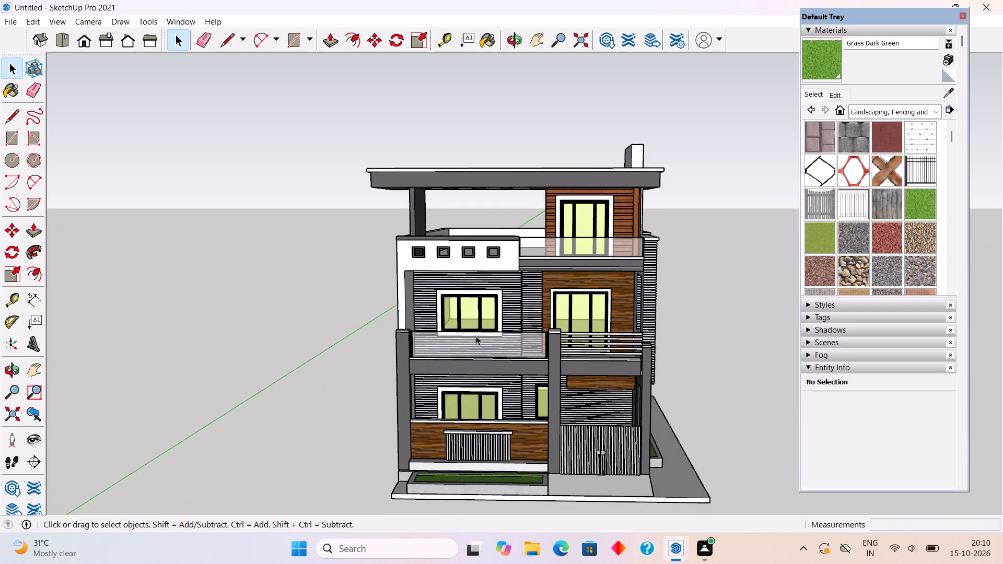
{"action": "middle_click_drag", "start_coordinate": [481, 334], "coordinate": [584, 307]}
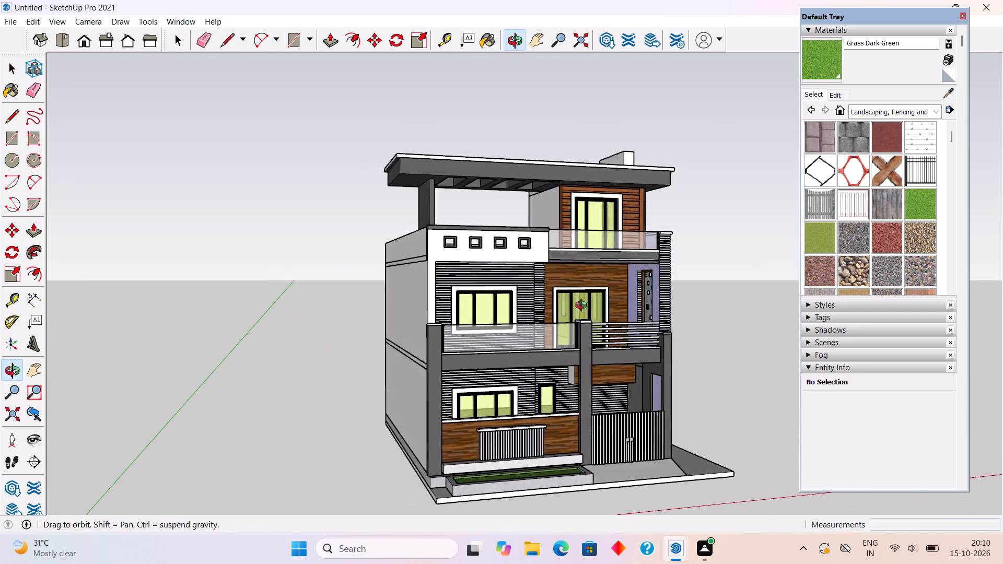
{"action": "middle_click_drag", "start_coordinate": [584, 307], "coordinate": [612, 395]}
{"action": "middle_click_drag", "start_coordinate": [309, 385], "coordinate": [608, 398]}
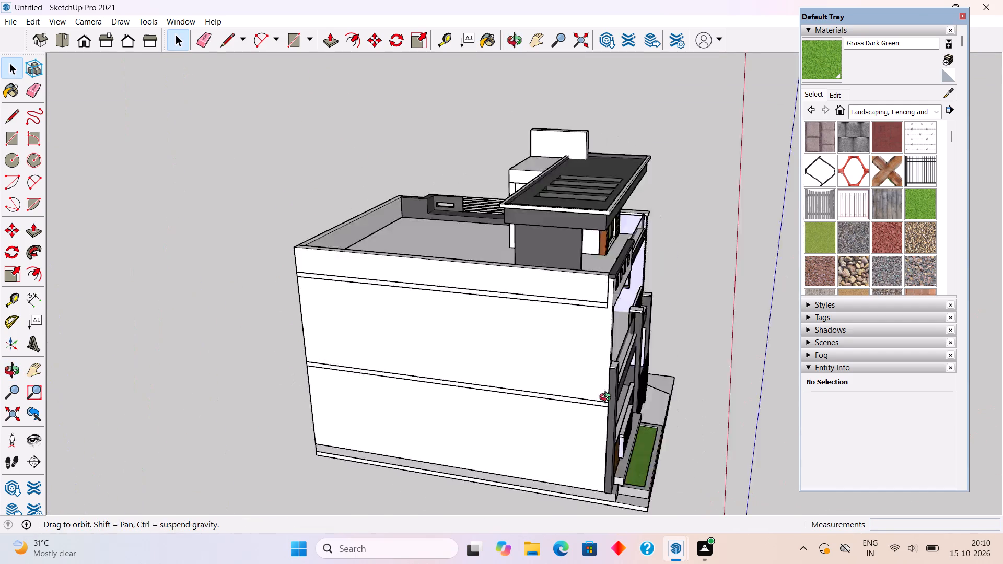
{"action": "middle_click_drag", "start_coordinate": [608, 398], "coordinate": [407, 515]}
{"action": "scroll", "coordinate": [911, 0], "scroll_direction": "down", "scroll_amount": 1}
{"action": "scroll", "coordinate": [951, 87], "scroll_direction": "down", "scroll_amount": 3}
{"action": "scroll", "coordinate": [578, 266], "scroll_direction": "down", "scroll_amount": 2}
{"action": "scroll", "coordinate": [527, 202], "scroll_direction": "down", "scroll_amount": 1}
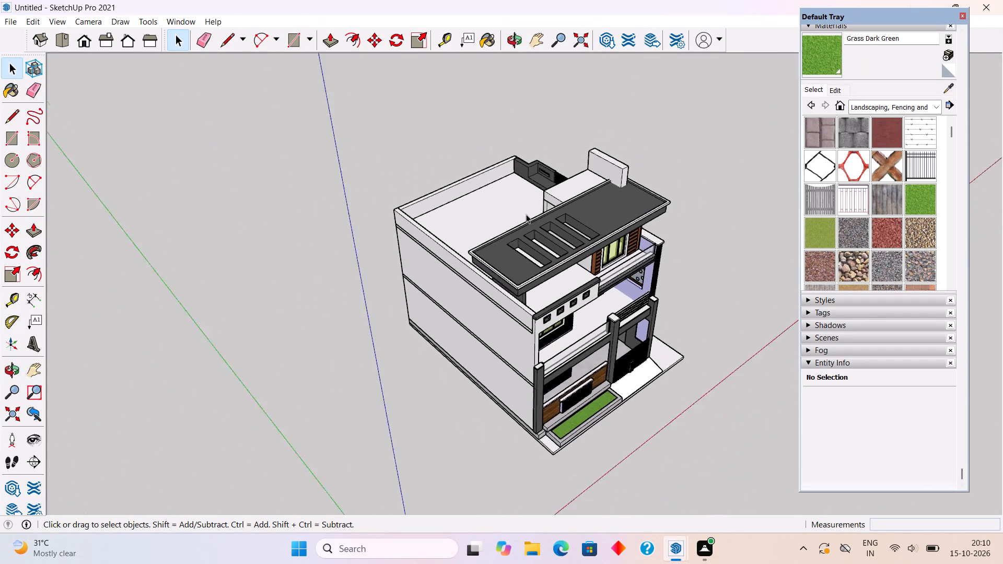
{"action": "scroll", "coordinate": [526, 214], "scroll_direction": "down", "scroll_amount": 3}
{"action": "middle_click_drag", "start_coordinate": [511, 283], "coordinate": [823, 243]}
{"action": "middle_click_drag", "start_coordinate": [507, 283], "coordinate": [749, 159]}
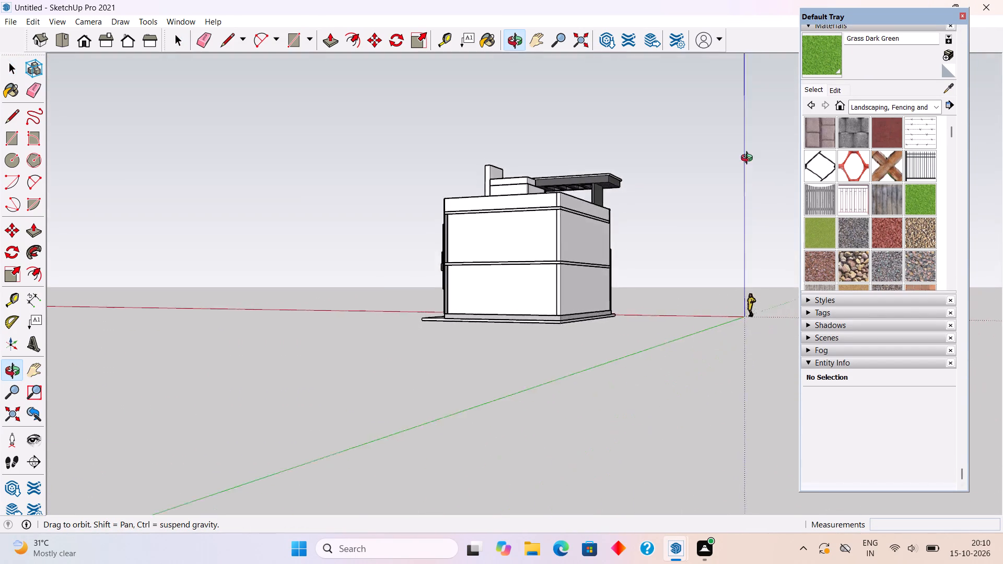
{"action": "middle_click_drag", "start_coordinate": [749, 159], "coordinate": [215, 286]}
{"action": "scroll", "coordinate": [541, 241], "scroll_direction": "up", "scroll_amount": 10}
{"action": "scroll", "coordinate": [588, 158], "scroll_direction": "up", "scroll_amount": 1}
{"action": "middle_click_drag", "start_coordinate": [584, 160], "coordinate": [468, 31]}
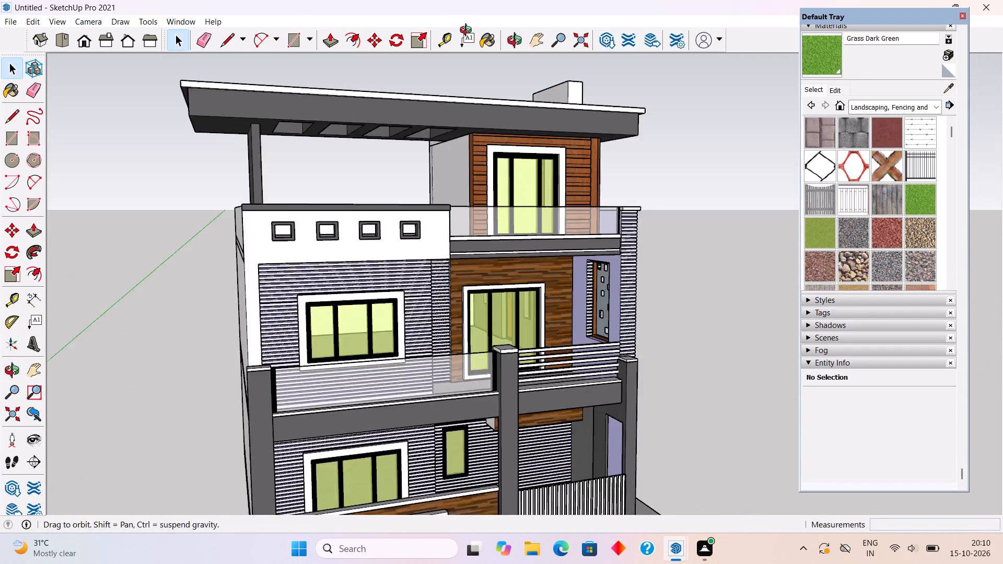
{"action": "middle_click_drag", "start_coordinate": [468, 31], "coordinate": [401, 138]}
{"action": "scroll", "coordinate": [401, 131], "scroll_direction": "down", "scroll_amount": 2}
{"action": "middle_click_drag", "start_coordinate": [475, 266], "coordinate": [450, 143]}
{"action": "scroll", "coordinate": [450, 143], "scroll_direction": "down", "scroll_amount": 1}
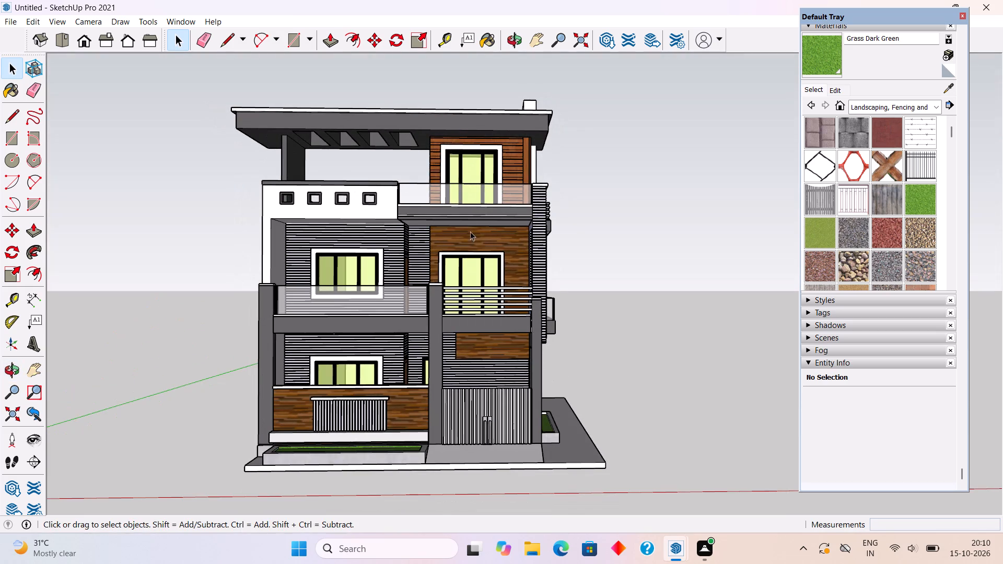
{"action": "middle_click_drag", "start_coordinate": [472, 244], "coordinate": [435, 250]}
{"action": "scroll", "coordinate": [436, 248], "scroll_direction": "up", "scroll_amount": 1}
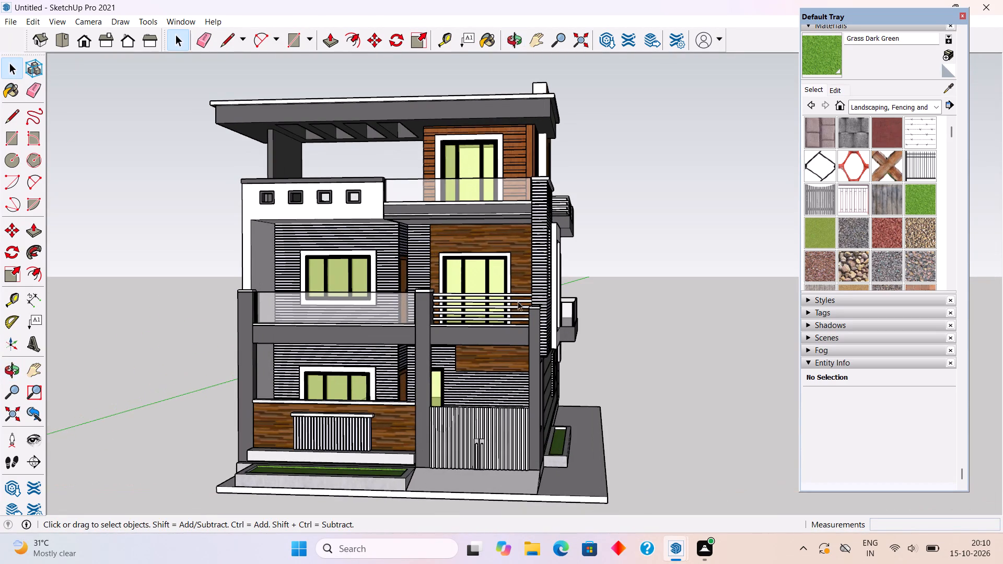
{"action": "middle_click_drag", "start_coordinate": [507, 305], "coordinate": [411, 326]}
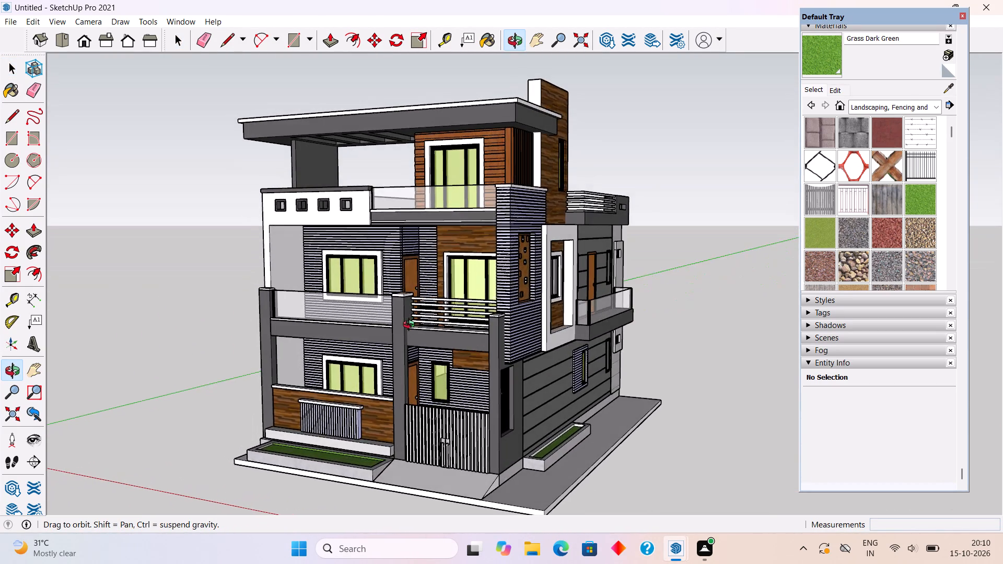
{"action": "middle_click_drag", "start_coordinate": [411, 326], "coordinate": [384, 318]}
{"action": "scroll", "coordinate": [384, 318], "scroll_direction": "up", "scroll_amount": 2}
{"action": "middle_click_drag", "start_coordinate": [489, 334], "coordinate": [468, 335]}
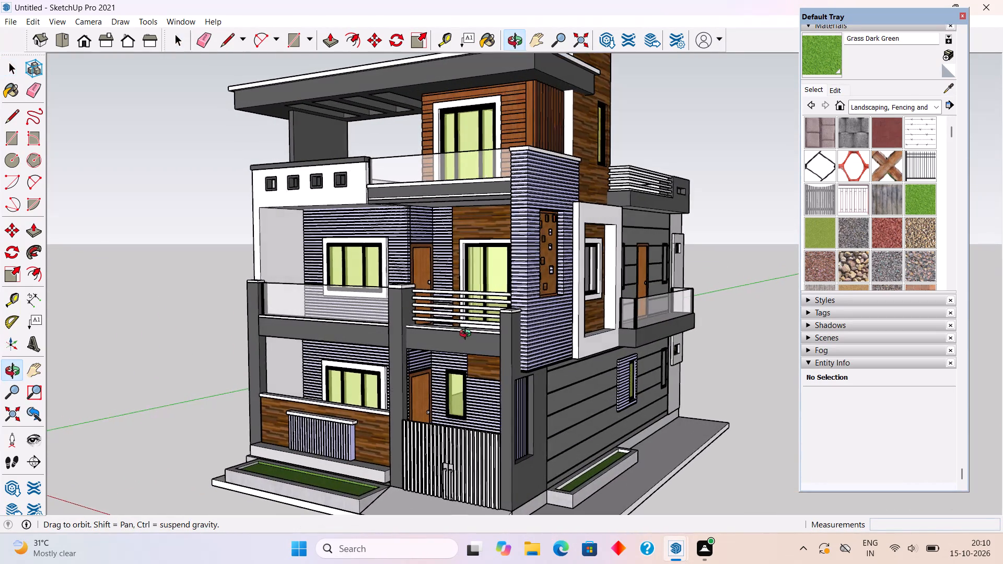
{"action": "middle_click_drag", "start_coordinate": [468, 335], "coordinate": [411, 325]}
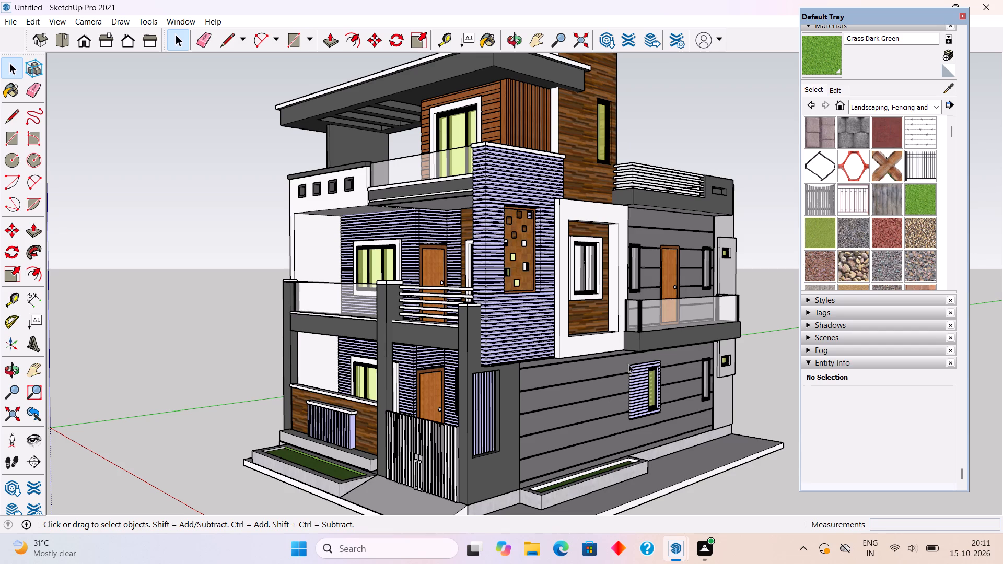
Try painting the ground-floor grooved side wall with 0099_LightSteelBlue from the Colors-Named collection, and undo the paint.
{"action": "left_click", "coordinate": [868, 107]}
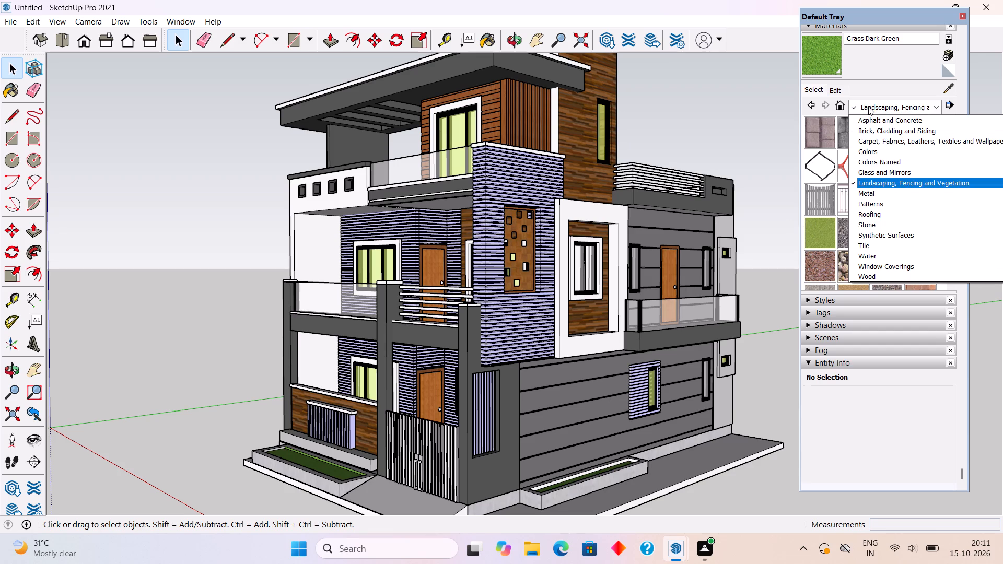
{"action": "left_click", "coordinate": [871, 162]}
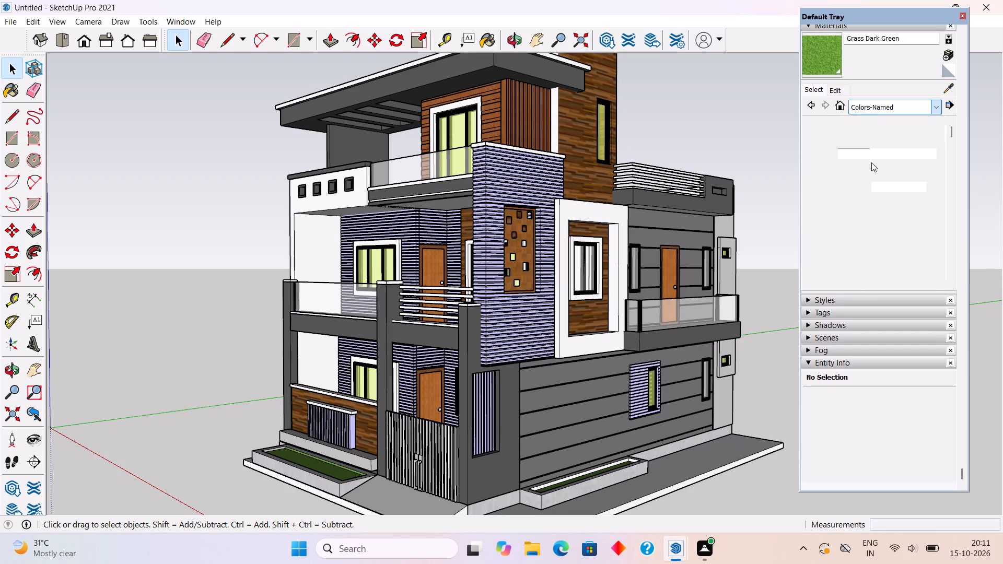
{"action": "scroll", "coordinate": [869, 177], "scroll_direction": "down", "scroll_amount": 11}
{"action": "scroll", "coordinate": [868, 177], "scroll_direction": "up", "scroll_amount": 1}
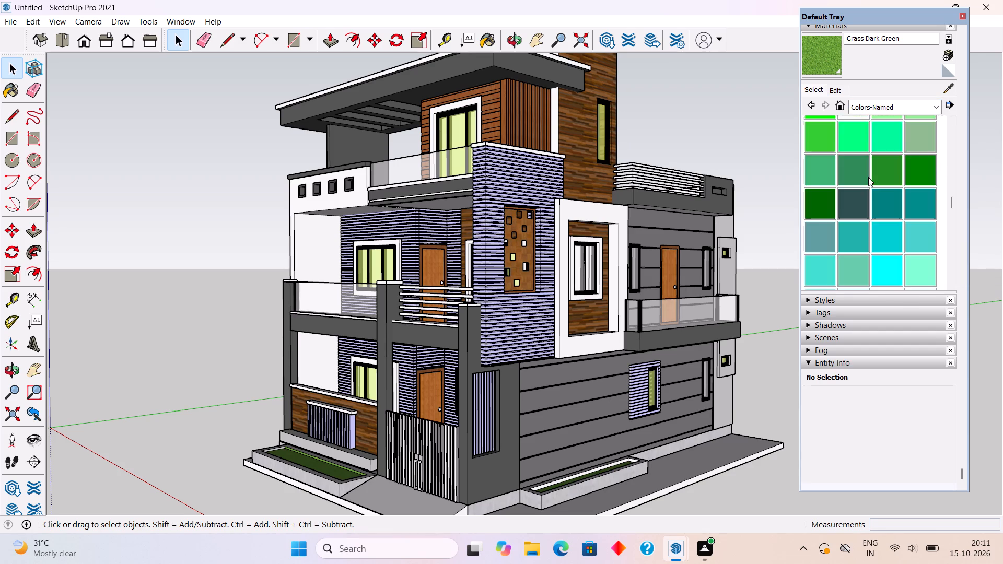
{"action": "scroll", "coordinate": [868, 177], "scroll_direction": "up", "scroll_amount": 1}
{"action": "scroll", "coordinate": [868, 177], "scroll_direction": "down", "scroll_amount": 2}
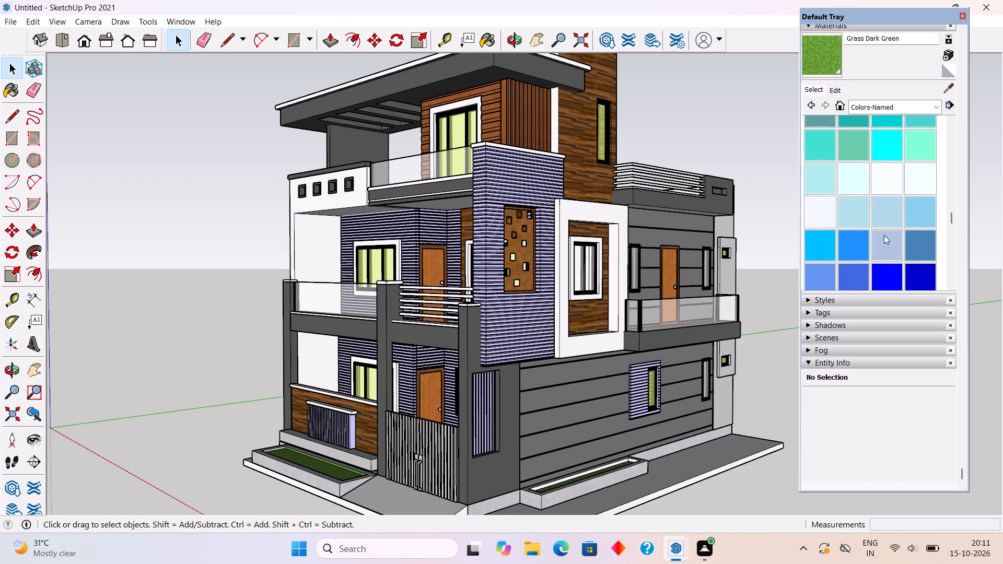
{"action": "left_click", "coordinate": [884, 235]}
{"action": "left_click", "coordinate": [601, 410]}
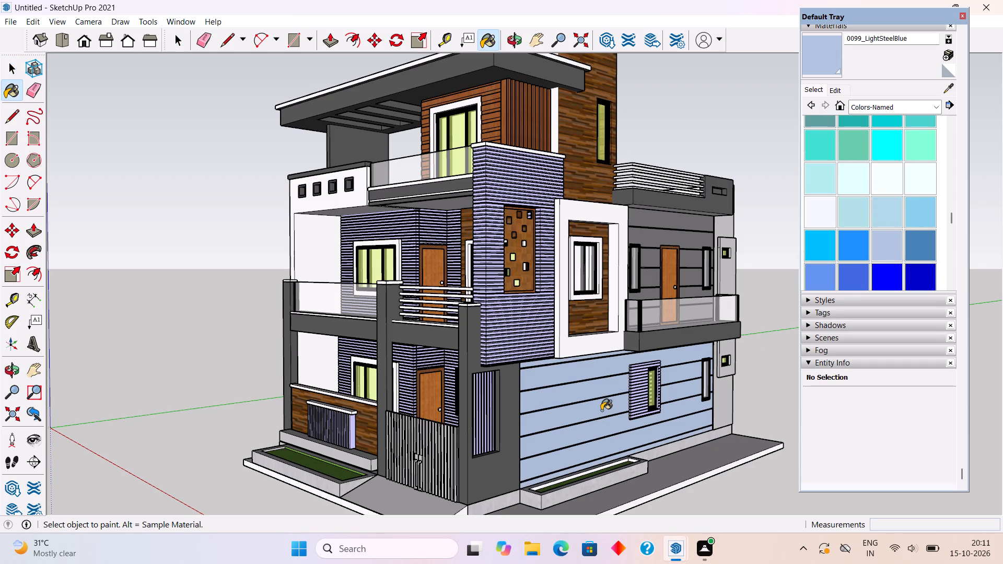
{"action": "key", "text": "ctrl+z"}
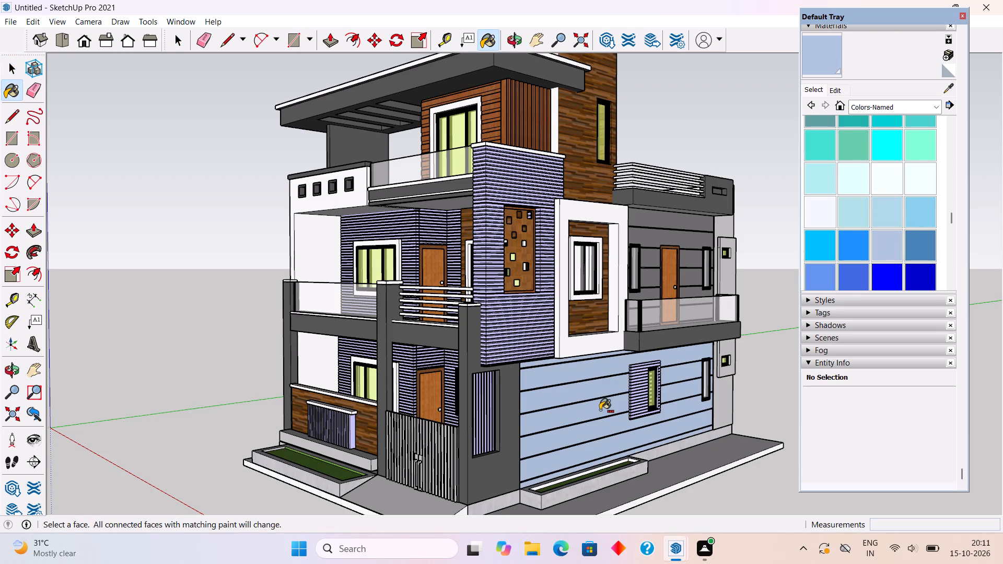
Sample the side wall's existing colour, and repaint the grooved side walls on the ground and first floors with 0133_Gray from Colors-Named.
{"action": "scroll", "coordinate": [852, 249], "scroll_direction": "down", "scroll_amount": 6}
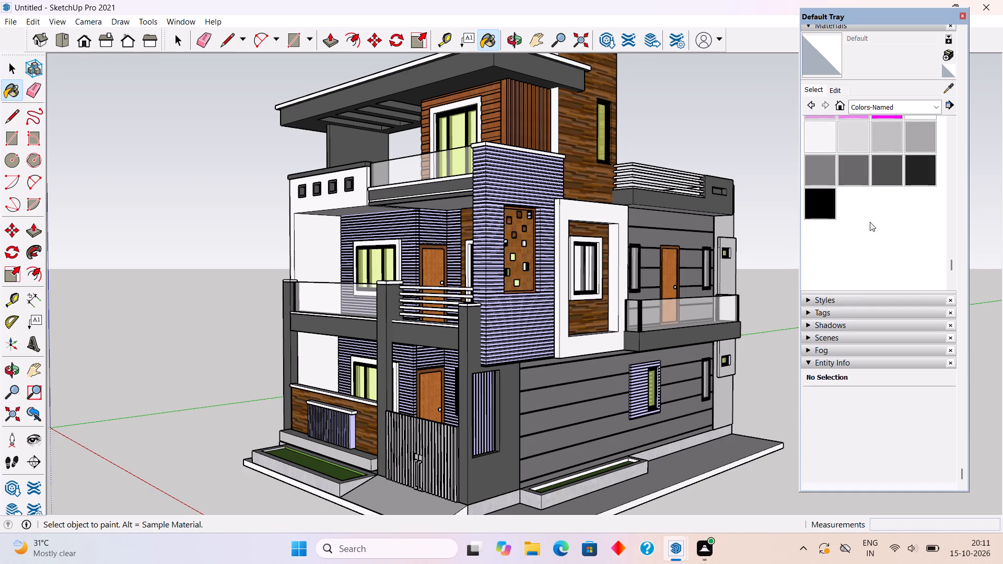
{"action": "left_click", "coordinate": [948, 83]}
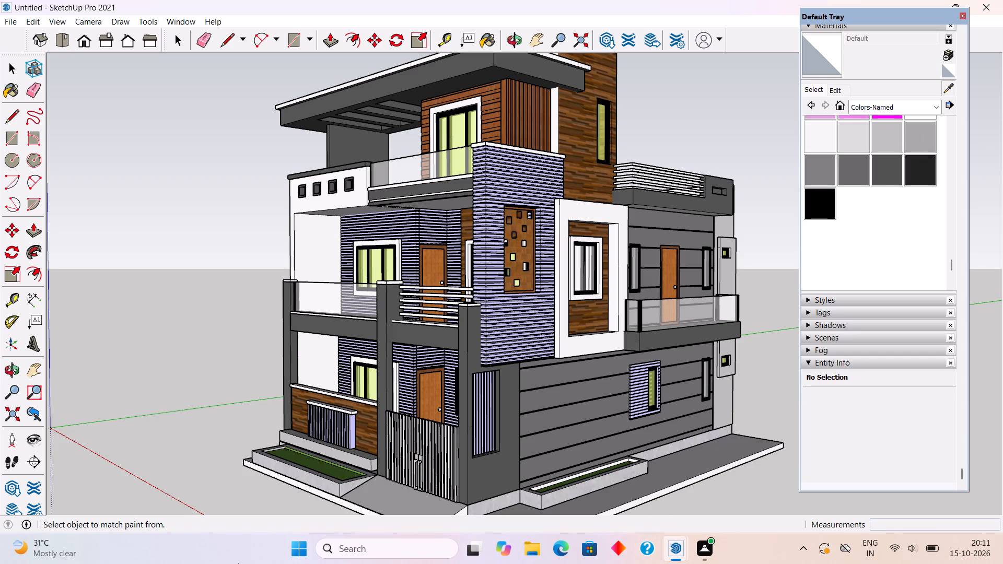
{"action": "left_click", "coordinate": [561, 409]}
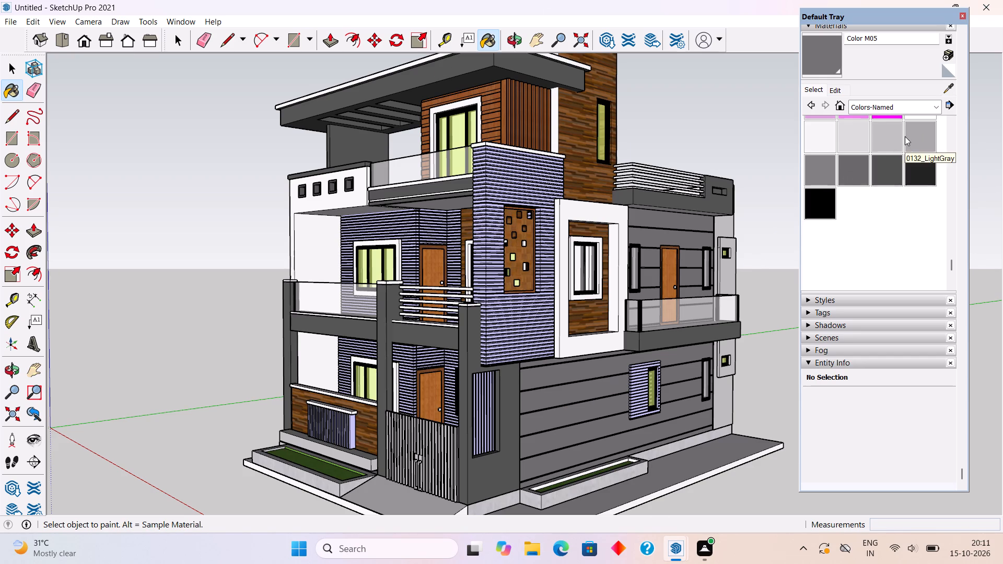
{"action": "left_click", "coordinate": [827, 172]}
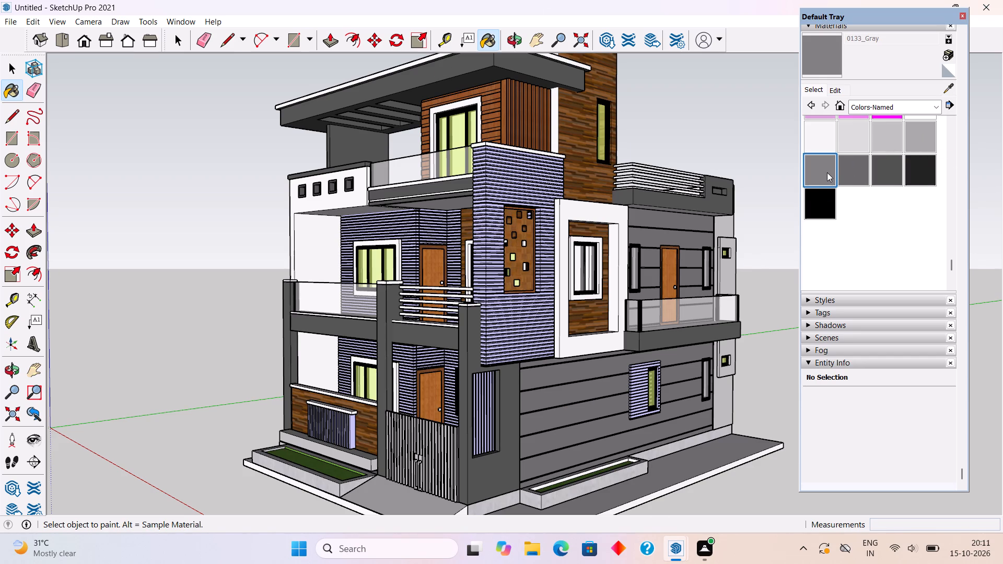
{"action": "left_click", "coordinate": [597, 384]}
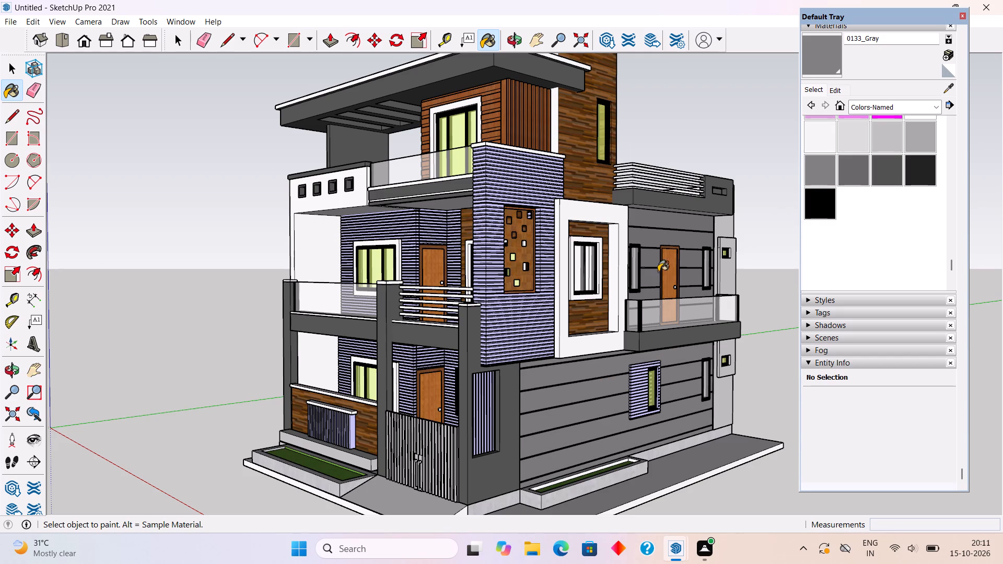
{"action": "left_click", "coordinate": [658, 252]}
Examine the repainted house from the front, side, above and below, checking the façade, balconies and roof overhang.
{"action": "middle_click_drag", "start_coordinate": [546, 438], "coordinate": [651, 446]}
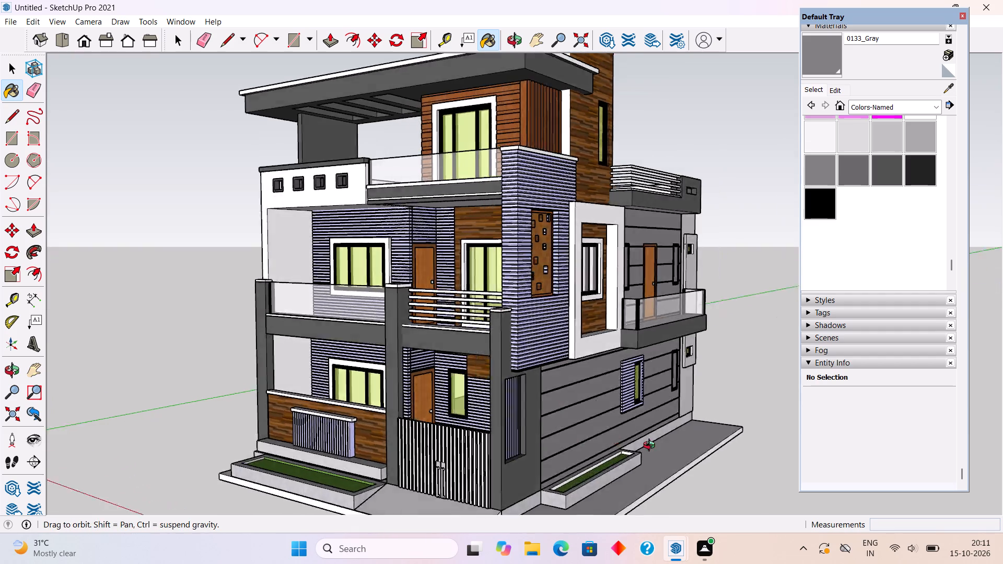
{"action": "middle_click_drag", "start_coordinate": [651, 446], "coordinate": [715, 407]}
{"action": "scroll", "coordinate": [723, 463], "scroll_direction": "down", "scroll_amount": 1}
{"action": "middle_click_drag", "start_coordinate": [603, 293], "coordinate": [608, 395]}
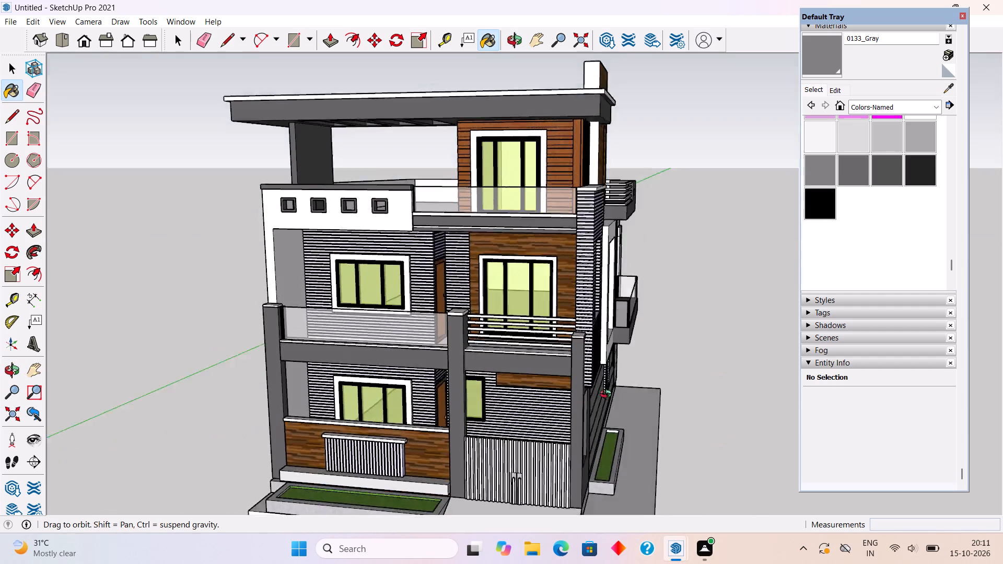
{"action": "middle_click_drag", "start_coordinate": [608, 395], "coordinate": [627, 500]}
{"action": "scroll", "coordinate": [402, 325], "scroll_direction": "up", "scroll_amount": 3}
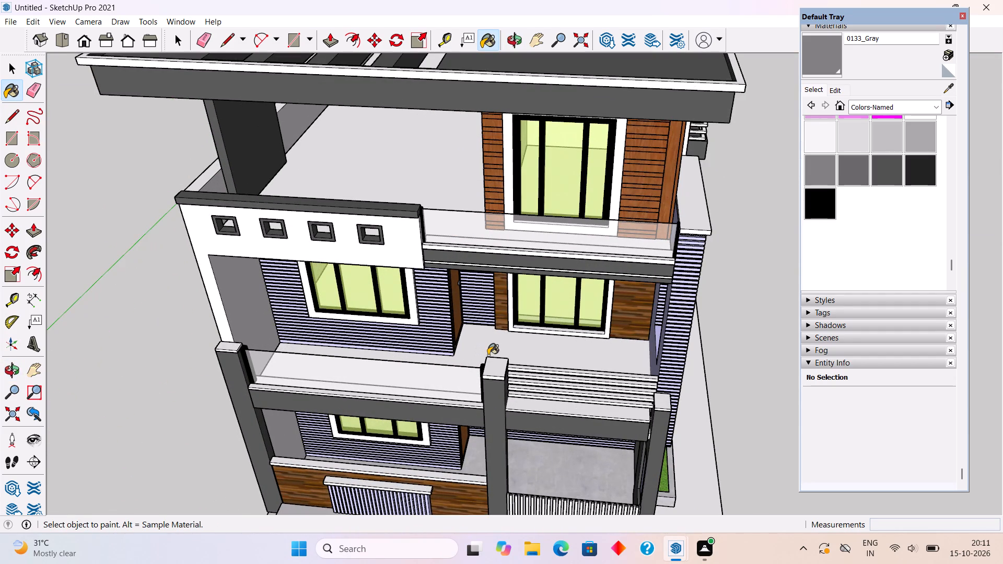
{"action": "key", "text": "space"}
{"action": "middle_click_drag", "start_coordinate": [475, 332], "coordinate": [147, 175]}
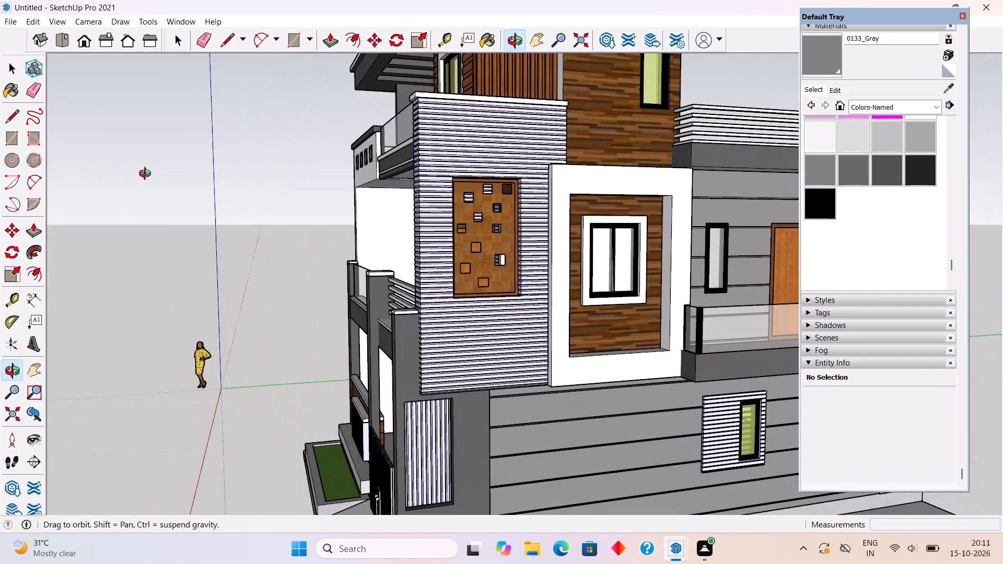
{"action": "middle_click_drag", "start_coordinate": [147, 175], "coordinate": [138, 191]}
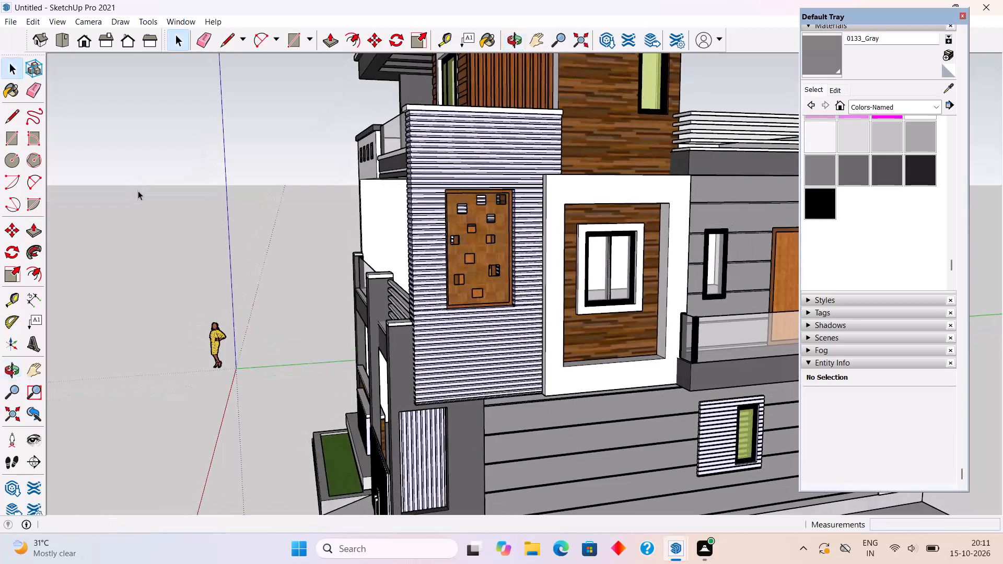
{"action": "scroll", "coordinate": [147, 201], "scroll_direction": "down", "scroll_amount": 2}
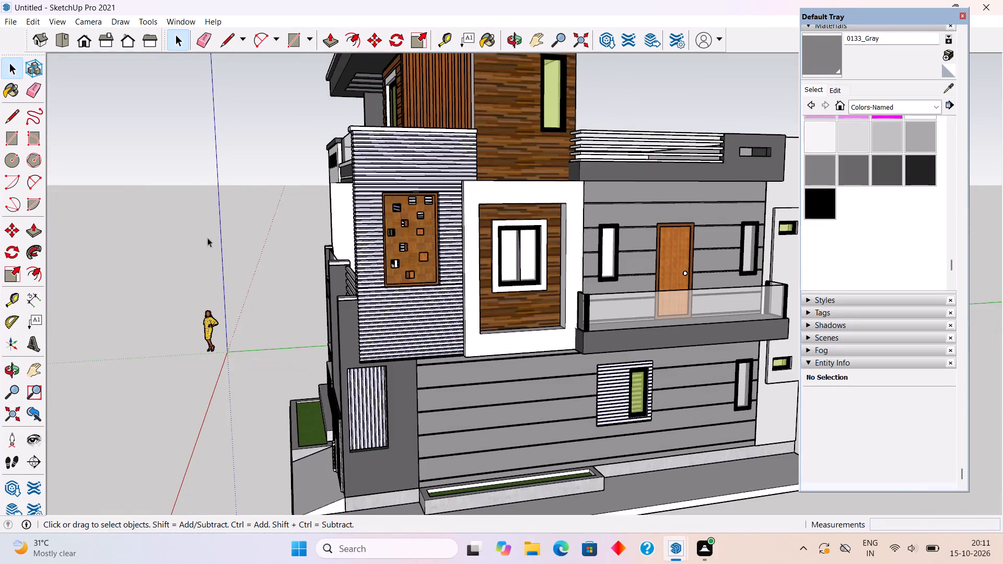
{"action": "middle_click_drag", "start_coordinate": [235, 257], "coordinate": [683, 271]}
{"action": "scroll", "coordinate": [683, 270], "scroll_direction": "down", "scroll_amount": 3}
{"action": "middle_click_drag", "start_coordinate": [594, 274], "coordinate": [517, 250]}
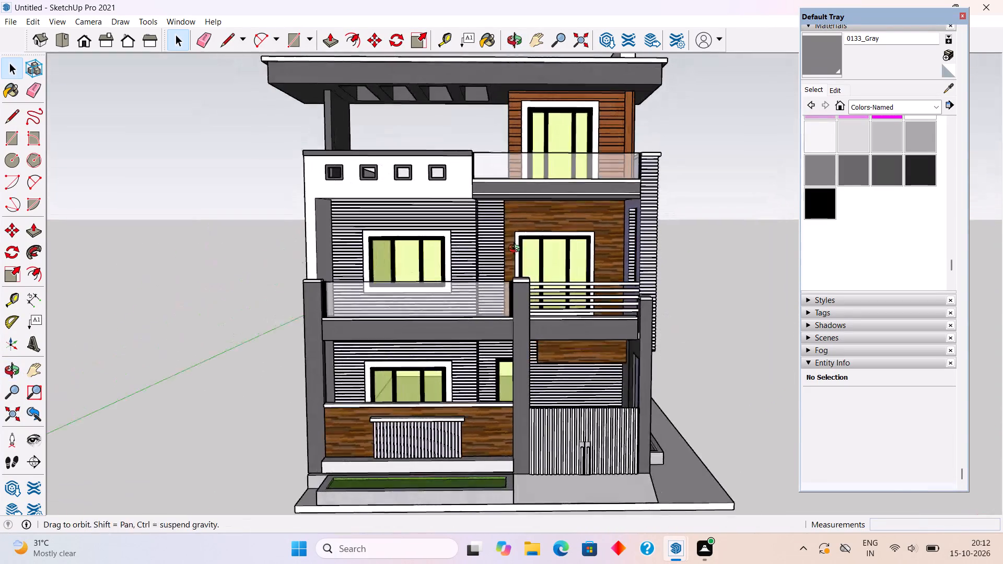
{"action": "middle_click_drag", "start_coordinate": [517, 250], "coordinate": [515, 249]}
{"action": "scroll", "coordinate": [546, 323], "scroll_direction": "down", "scroll_amount": 3}
{"action": "middle_click_drag", "start_coordinate": [534, 330], "coordinate": [496, 327]}
{"action": "scroll", "coordinate": [496, 330], "scroll_direction": "up", "scroll_amount": 2}
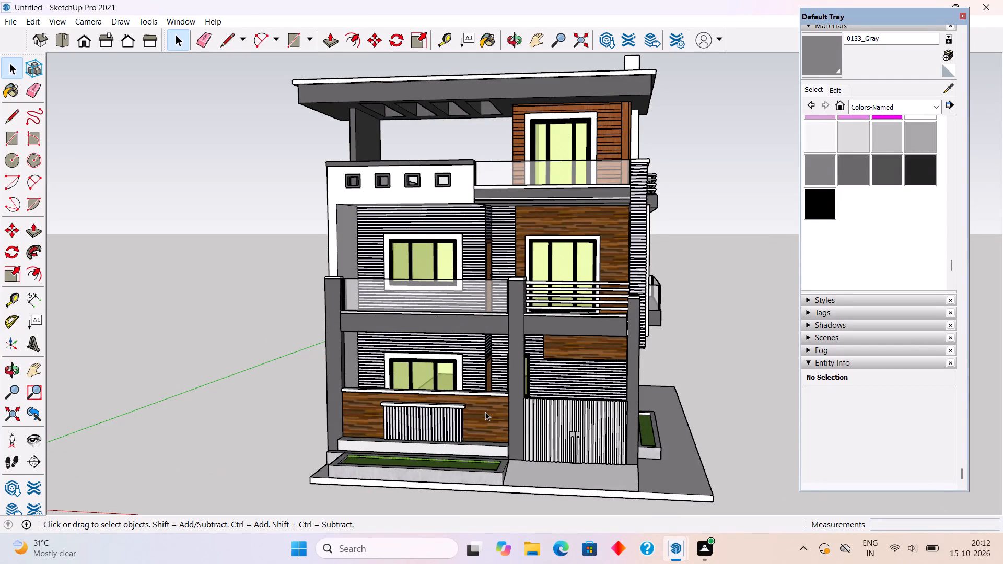
{"action": "middle_click_drag", "start_coordinate": [471, 406], "coordinate": [430, 368]}
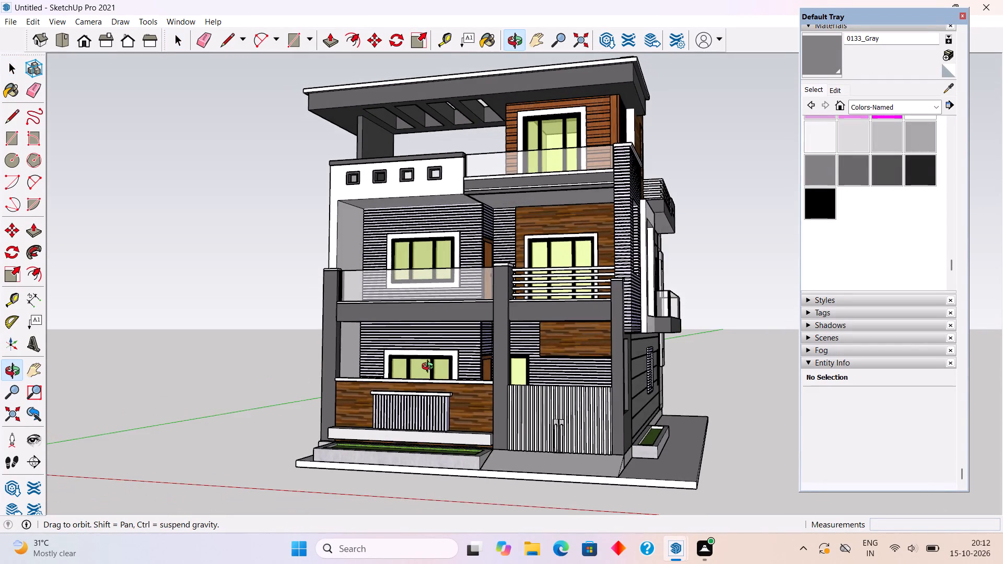
{"action": "middle_click_drag", "start_coordinate": [430, 368], "coordinate": [416, 243]}
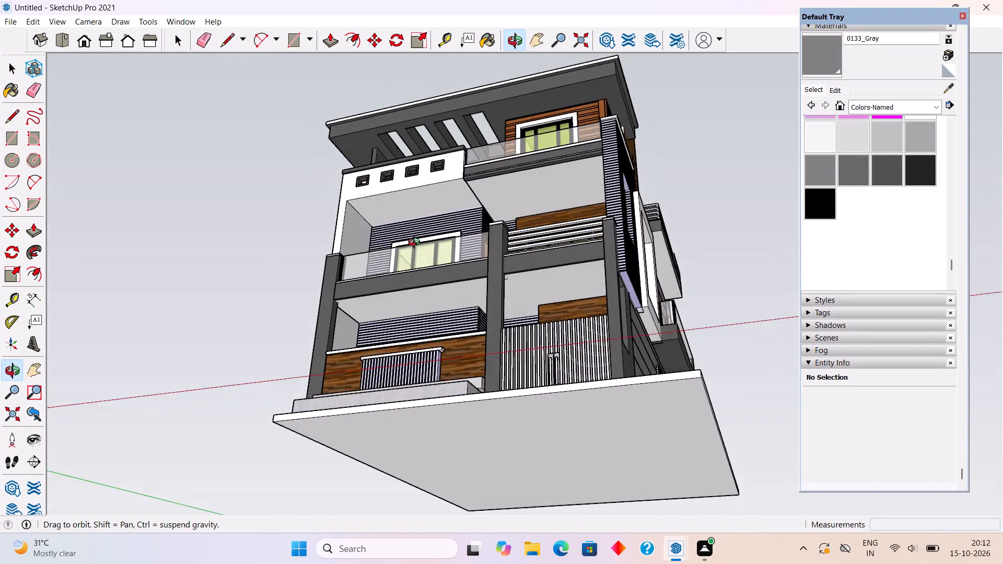
{"action": "middle_click_drag", "start_coordinate": [416, 243], "coordinate": [426, 293]}
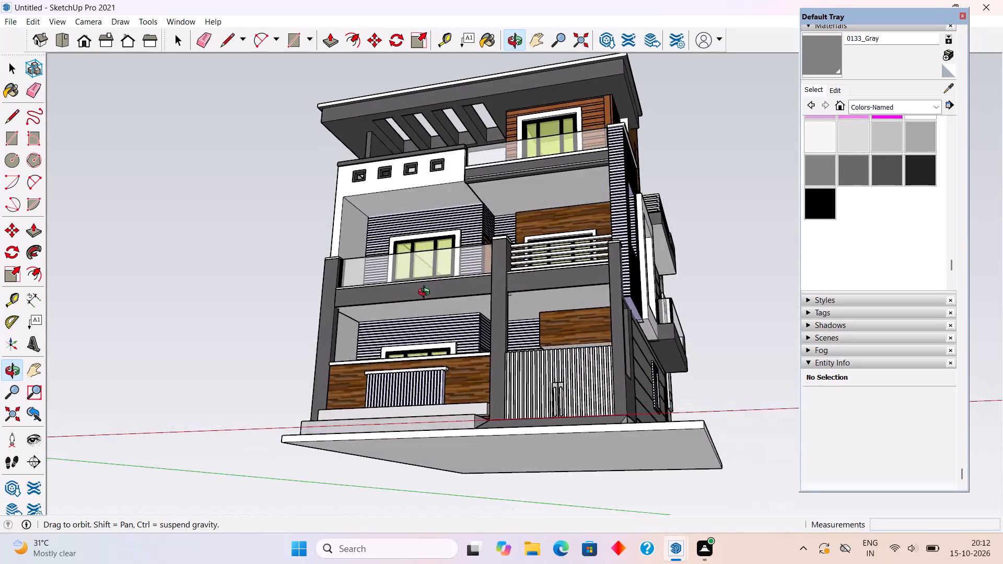
{"action": "middle_click_drag", "start_coordinate": [426, 293], "coordinate": [438, 310]}
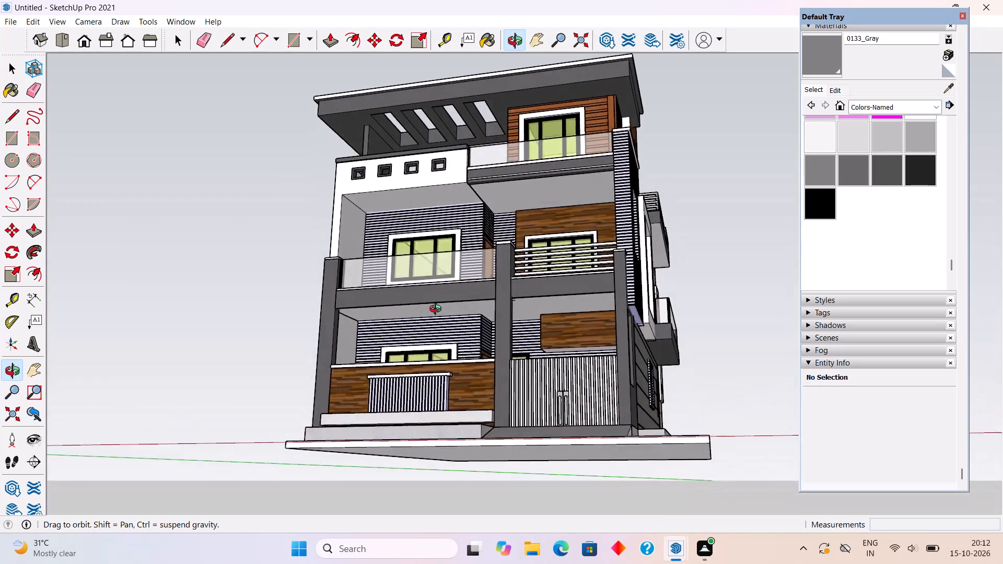
{"action": "middle_click_drag", "start_coordinate": [438, 310], "coordinate": [487, 460]}
{"action": "scroll", "coordinate": [487, 460], "scroll_direction": "down", "scroll_amount": 3}
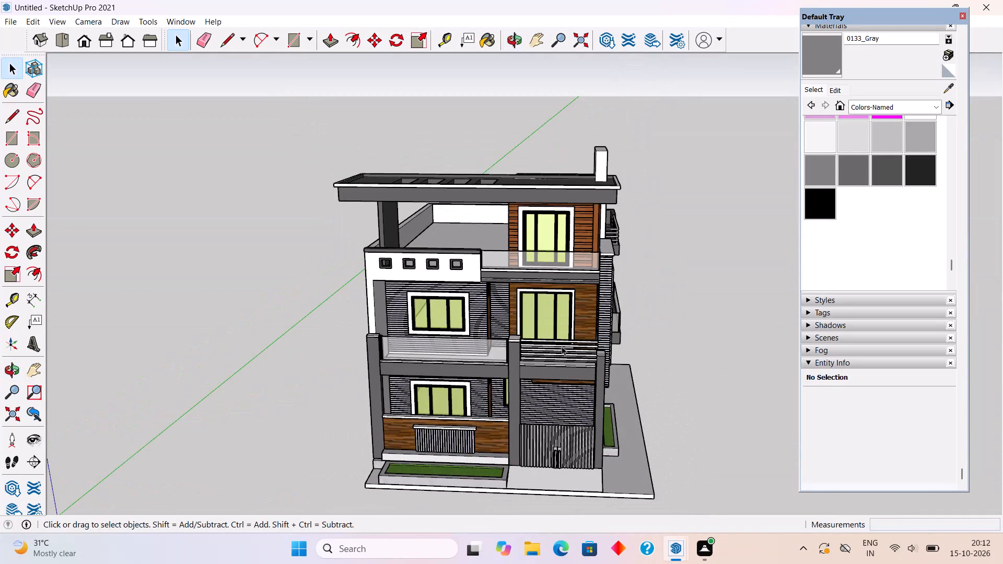
{"action": "middle_click_drag", "start_coordinate": [562, 346], "coordinate": [289, 264]}
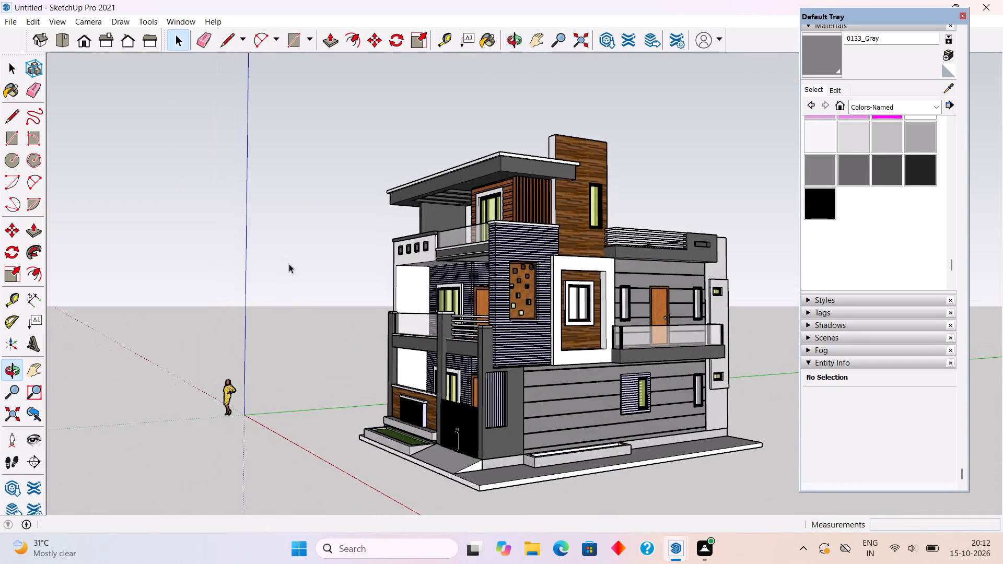
{"action": "middle_click_drag", "start_coordinate": [554, 248], "coordinate": [400, 252]}
Lower the top face of the wood-clad tower by 9" with Push/Pull.
{"action": "middle_click_drag", "start_coordinate": [581, 123], "coordinate": [576, 326]}
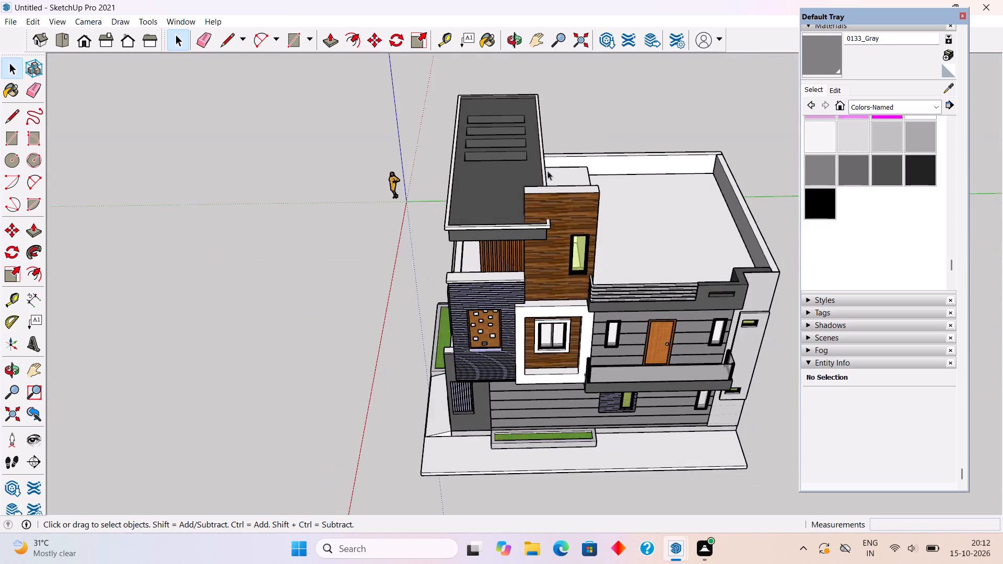
{"action": "scroll", "coordinate": [548, 162], "scroll_direction": "up", "scroll_amount": 7}
{"action": "triple_click", "coordinate": [558, 231]}
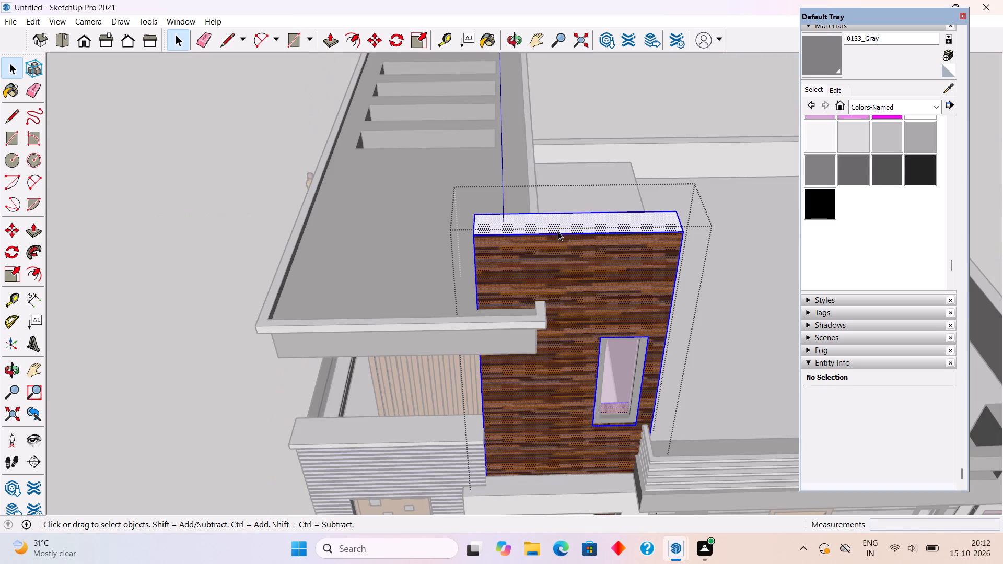
{"action": "key", "text": "p"}
{"action": "left_click", "coordinate": [561, 220]}
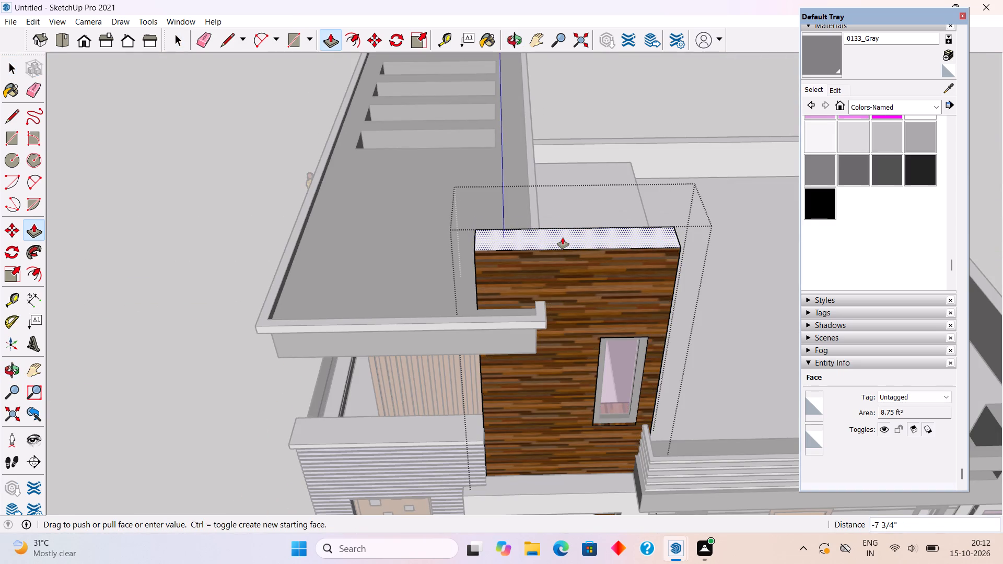
{"action": "type", "text": "9\""}
{"action": "key", "text": "Return"}
{"action": "key", "text": "space"}
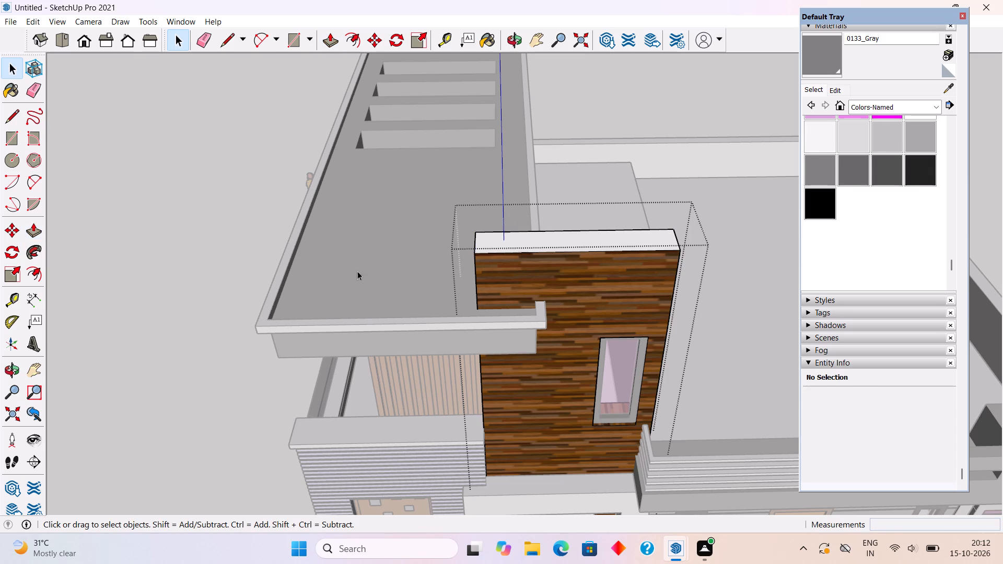
{"action": "left_click", "coordinate": [244, 266]}
Examine the tower's height against the roof slab and the side elevation from several angles.
{"action": "scroll", "coordinate": [409, 320], "scroll_direction": "down", "scroll_amount": 5}
{"action": "middle_click_drag", "start_coordinate": [575, 355], "coordinate": [603, 185]}
{"action": "scroll", "coordinate": [603, 185], "scroll_direction": "down", "scroll_amount": 3}
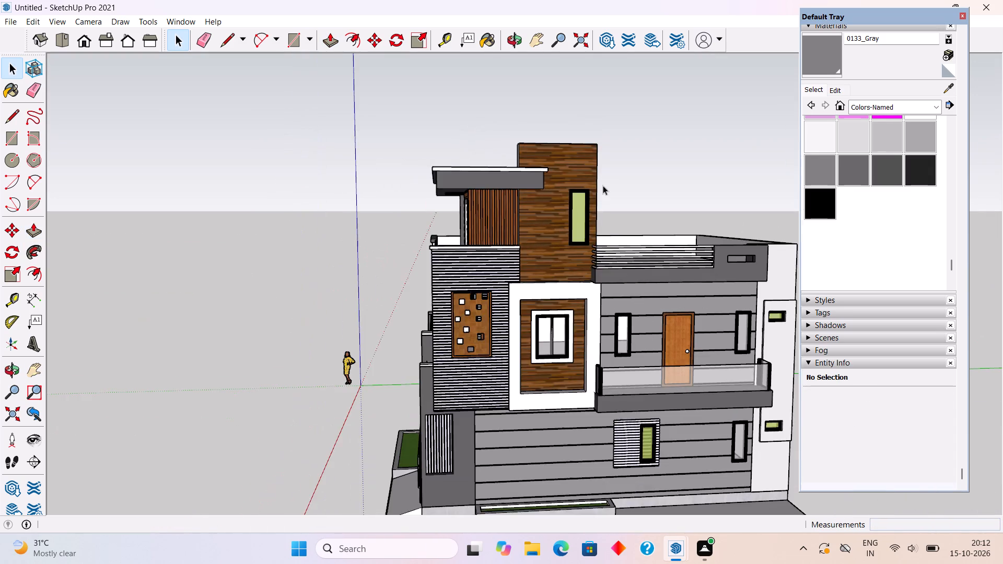
{"action": "scroll", "coordinate": [603, 251], "scroll_direction": "down", "scroll_amount": 1}
{"action": "middle_click_drag", "start_coordinate": [604, 290], "coordinate": [607, 236]}
{"action": "scroll", "coordinate": [607, 236], "scroll_direction": "up", "scroll_amount": 1}
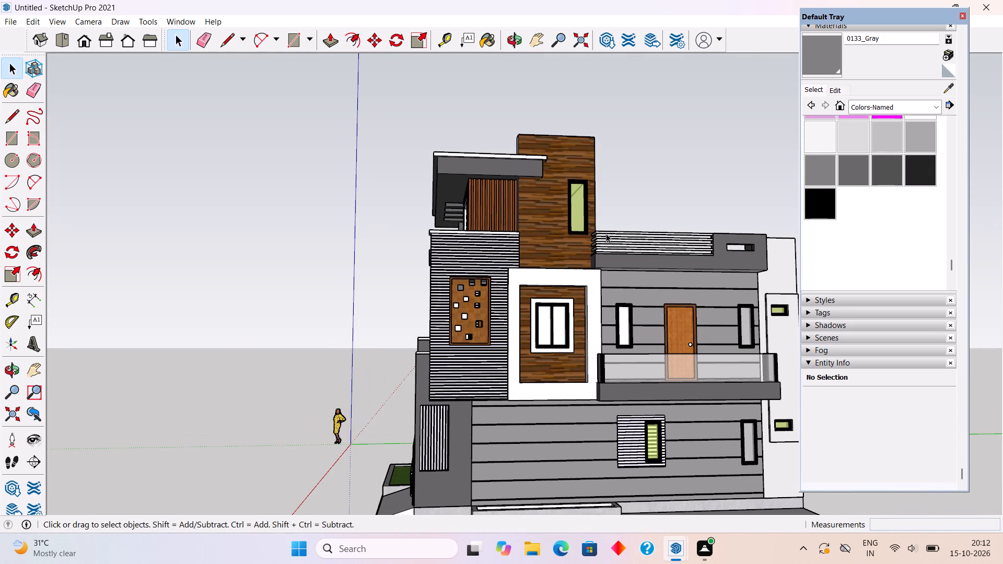
{"action": "middle_click_drag", "start_coordinate": [594, 245], "coordinate": [712, 343]}
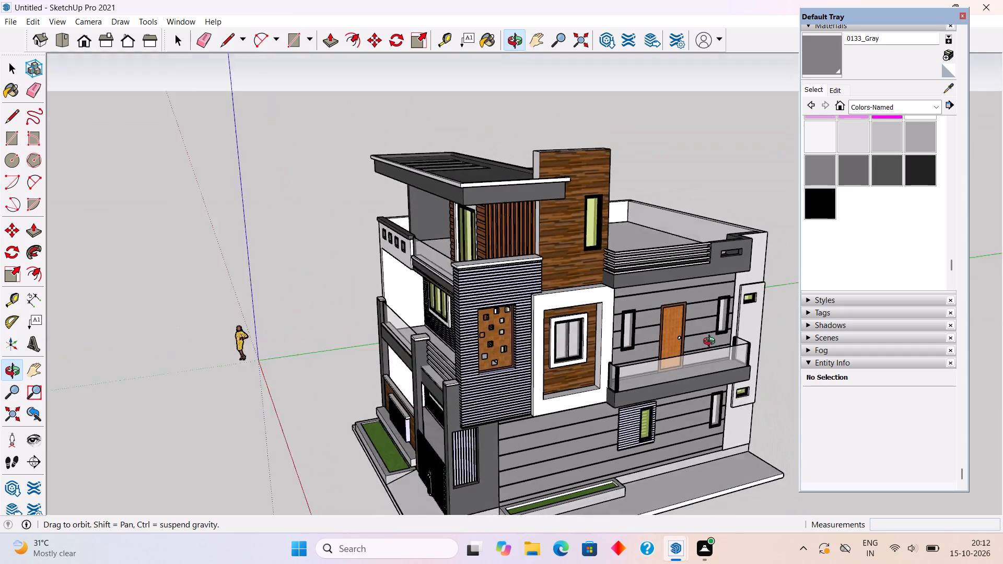
{"action": "middle_click_drag", "start_coordinate": [712, 343], "coordinate": [717, 341]}
Paint the knob of the first-floor side balcony door with Aluminum from the Metal collection.
{"action": "scroll", "coordinate": [624, 377], "scroll_direction": "up", "scroll_amount": 14}
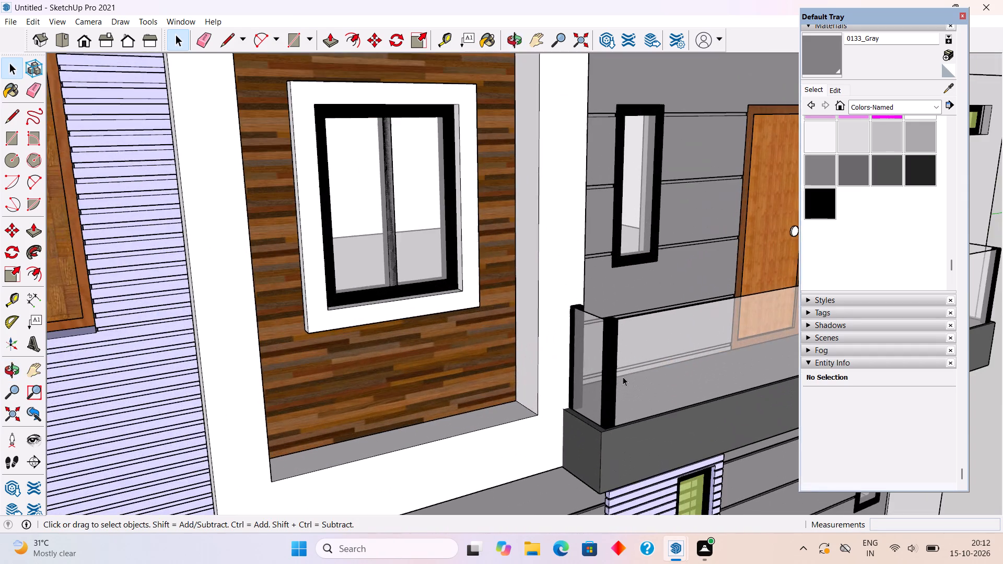
{"action": "middle_click_drag", "start_coordinate": [545, 390], "coordinate": [358, 375]}
{"action": "scroll", "coordinate": [358, 375], "scroll_direction": "down", "scroll_amount": 8}
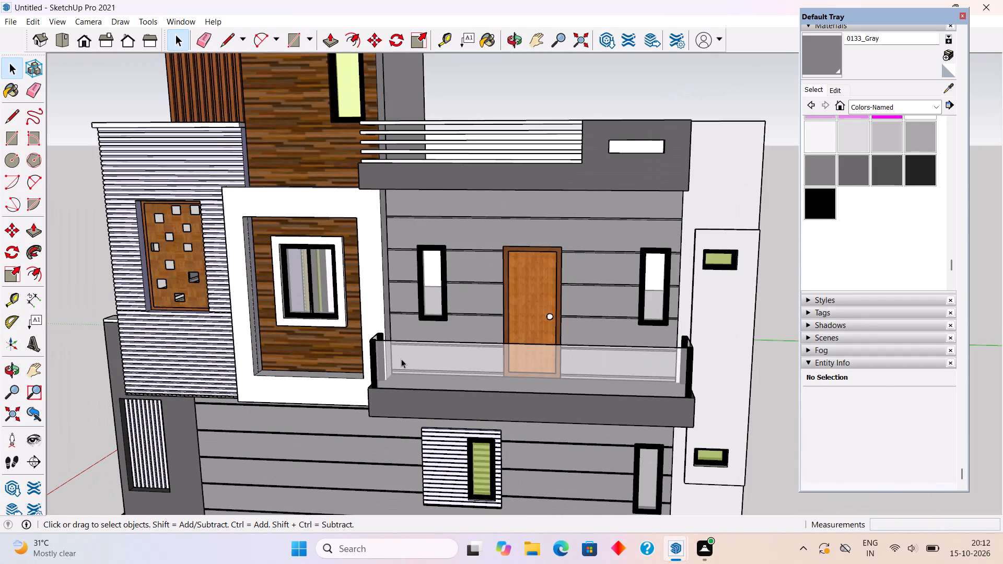
{"action": "left_click", "coordinate": [871, 107]}
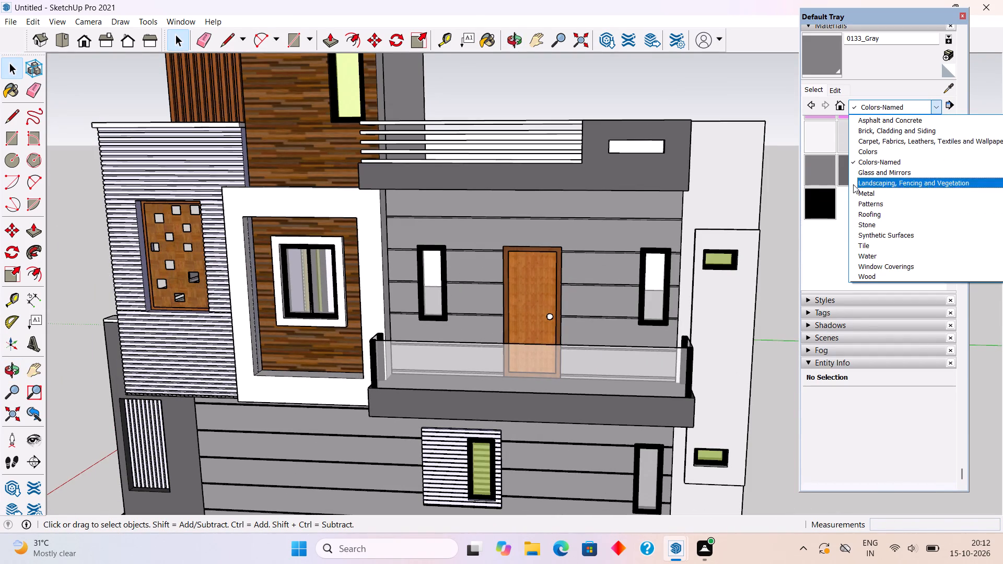
{"action": "left_click", "coordinate": [855, 189]}
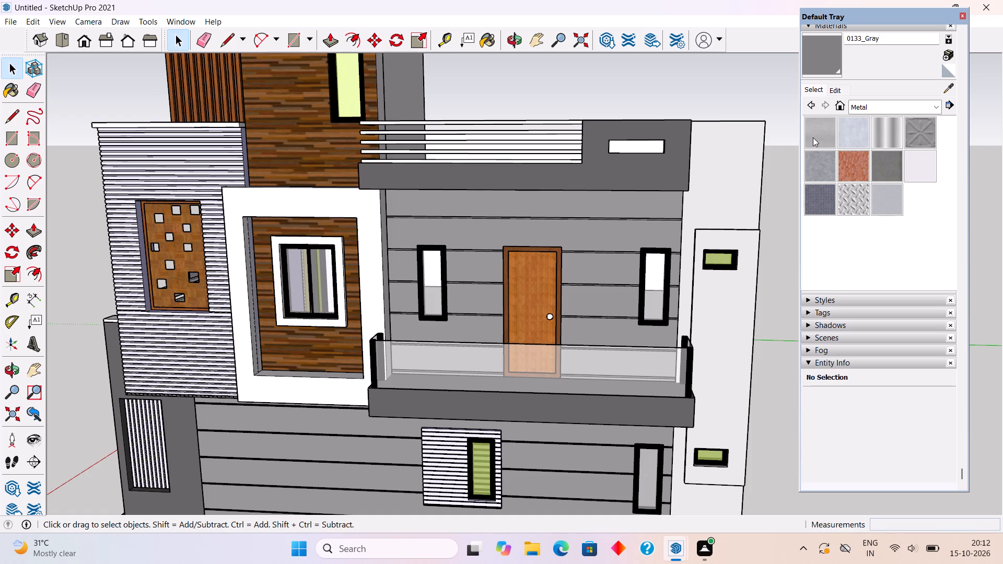
{"action": "left_click", "coordinate": [813, 137]}
{"action": "scroll", "coordinate": [535, 312], "scroll_direction": "up", "scroll_amount": 7}
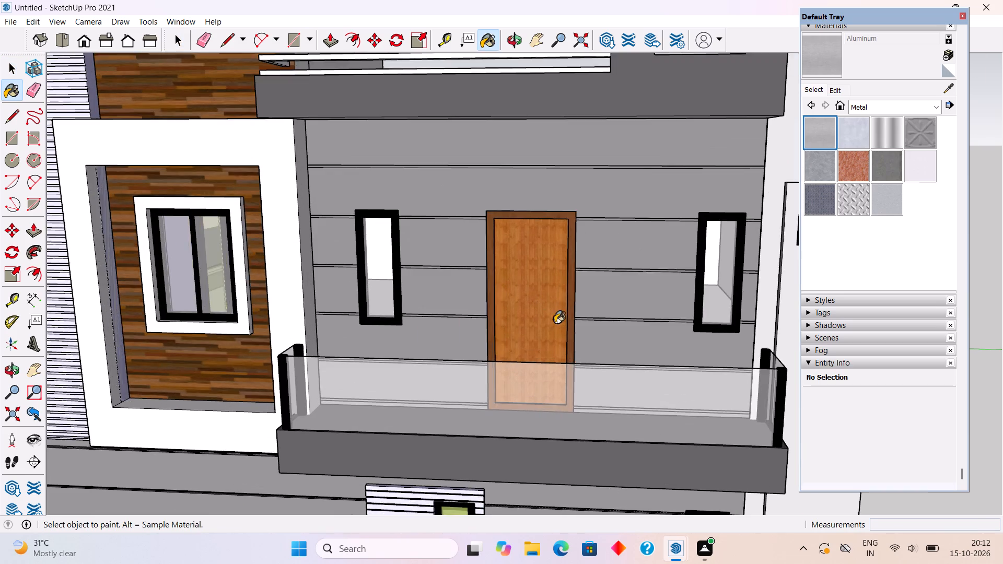
{"action": "scroll", "coordinate": [555, 322], "scroll_direction": "up", "scroll_amount": 2}
{"action": "left_click", "coordinate": [562, 312]}
Paint the knob of the front ground-floor entrance door behind the gate with Aluminum.
{"action": "scroll", "coordinate": [562, 312], "scroll_direction": "down", "scroll_amount": 12}
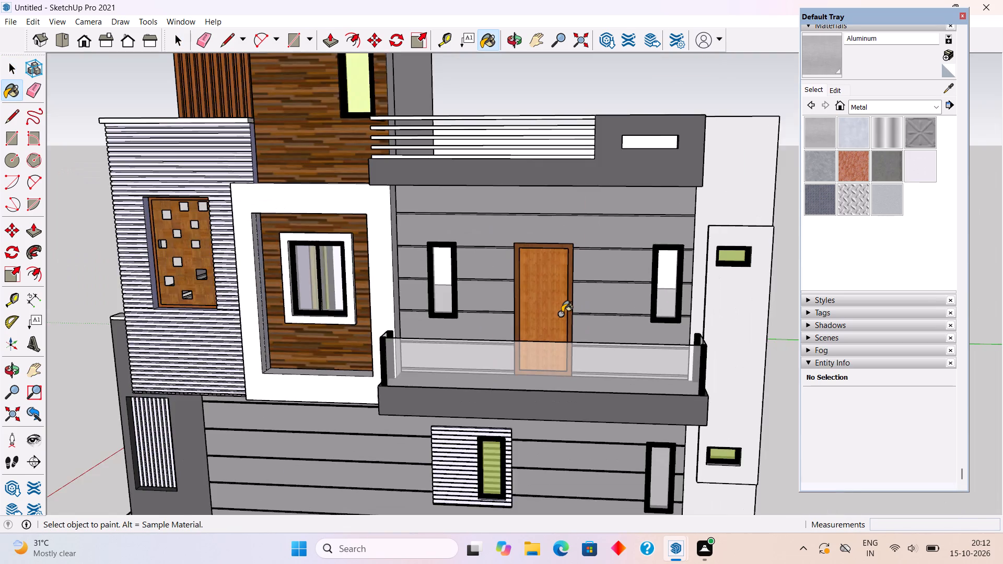
{"action": "scroll", "coordinate": [562, 312], "scroll_direction": "down", "scroll_amount": 10}
{"action": "middle_click_drag", "start_coordinate": [516, 370], "coordinate": [790, 354]}
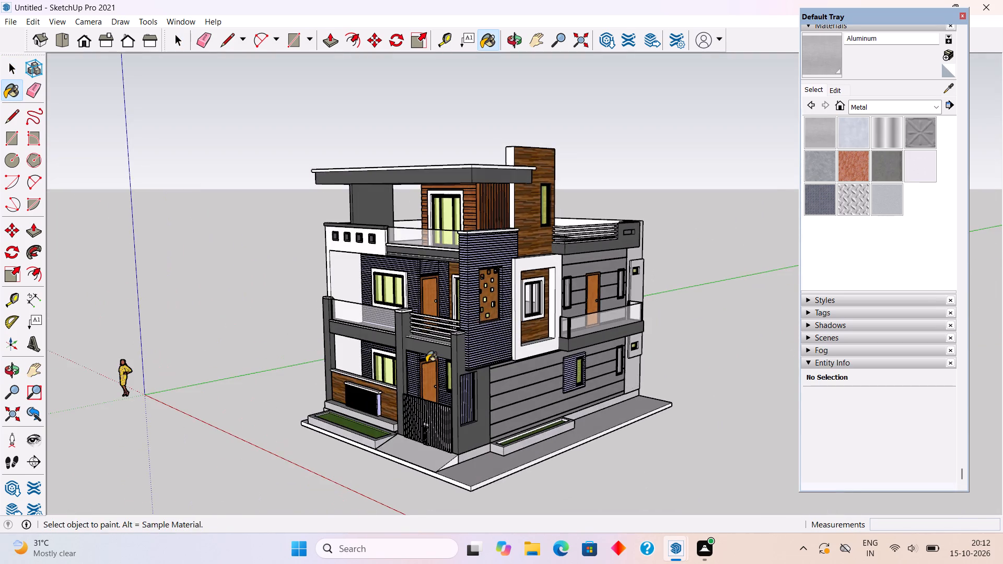
{"action": "middle_click_drag", "start_coordinate": [426, 363], "coordinate": [539, 365]}
{"action": "middle_click_drag", "start_coordinate": [462, 379], "coordinate": [427, 381]}
{"action": "scroll", "coordinate": [427, 381], "scroll_direction": "up", "scroll_amount": 12}
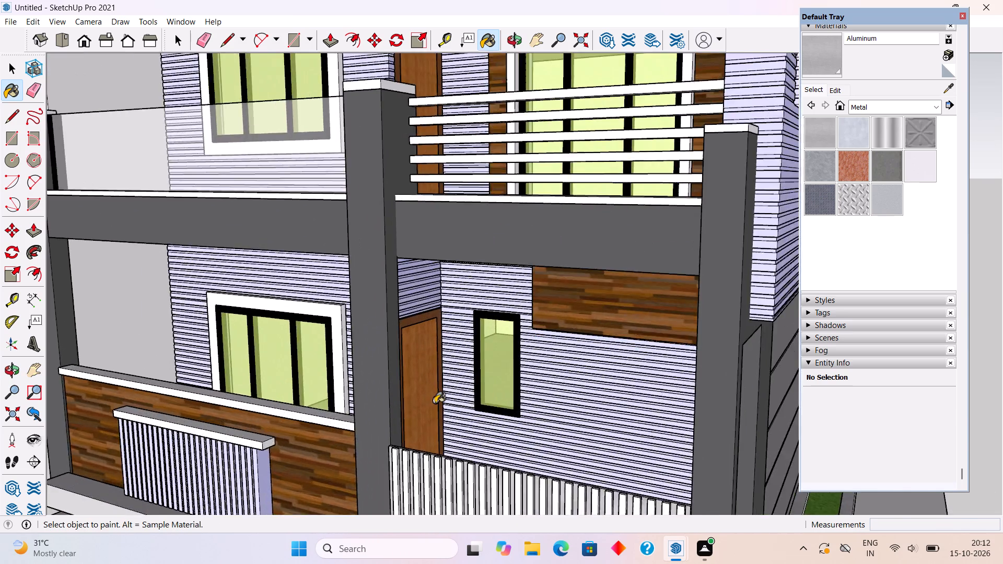
{"action": "scroll", "coordinate": [435, 403], "scroll_direction": "up", "scroll_amount": 4}
{"action": "left_click", "coordinate": [437, 398]}
Paint the knob of the front first-floor balcony door with Aluminum.
{"action": "scroll", "coordinate": [437, 398], "scroll_direction": "down", "scroll_amount": 11}
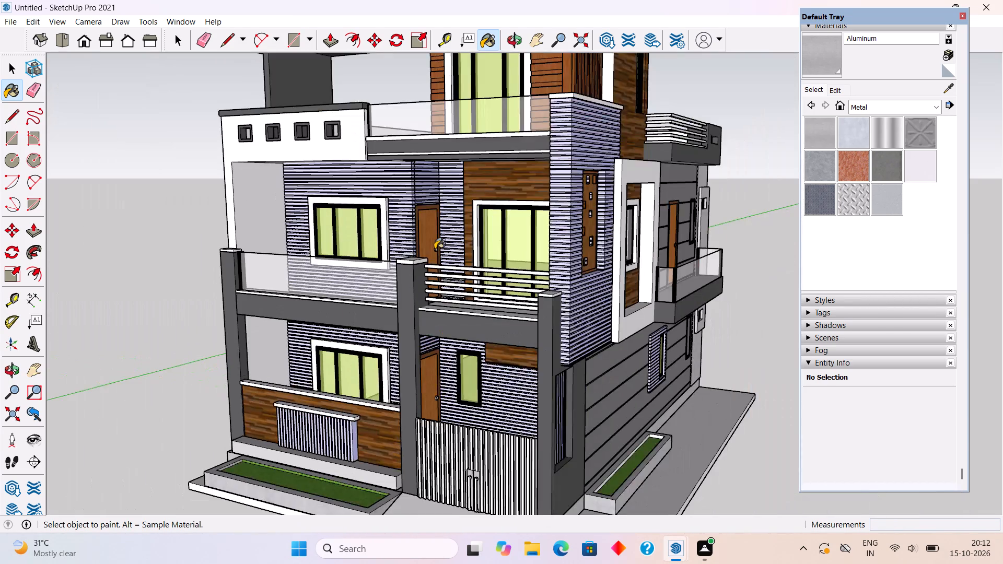
{"action": "scroll", "coordinate": [434, 245], "scroll_direction": "up", "scroll_amount": 12}
{"action": "left_click", "coordinate": [439, 254]}
{"action": "scroll", "coordinate": [439, 255], "scroll_direction": "down", "scroll_amount": 17}
{"action": "scroll", "coordinate": [439, 256], "scroll_direction": "down", "scroll_amount": 4}
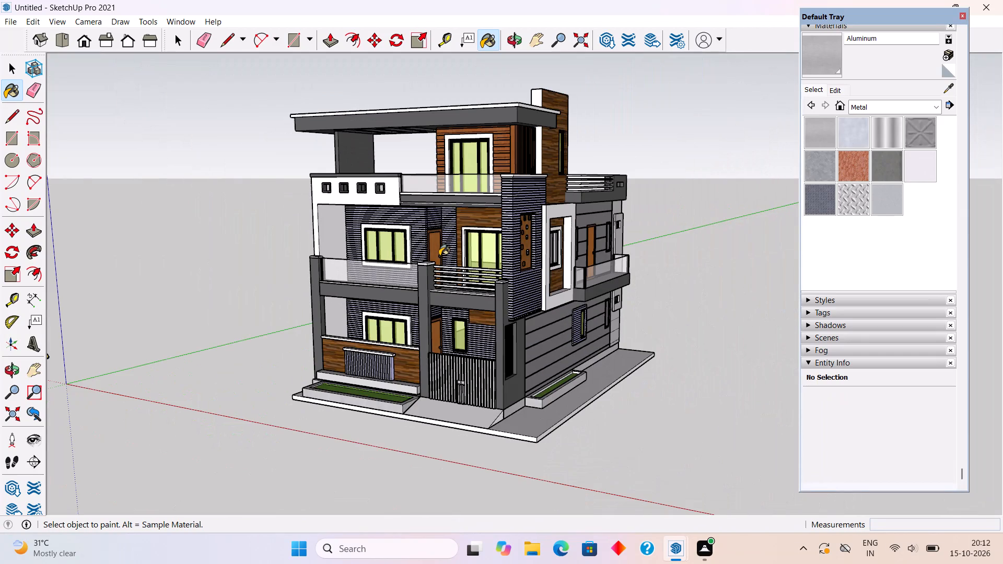
{"action": "key", "text": "space"}
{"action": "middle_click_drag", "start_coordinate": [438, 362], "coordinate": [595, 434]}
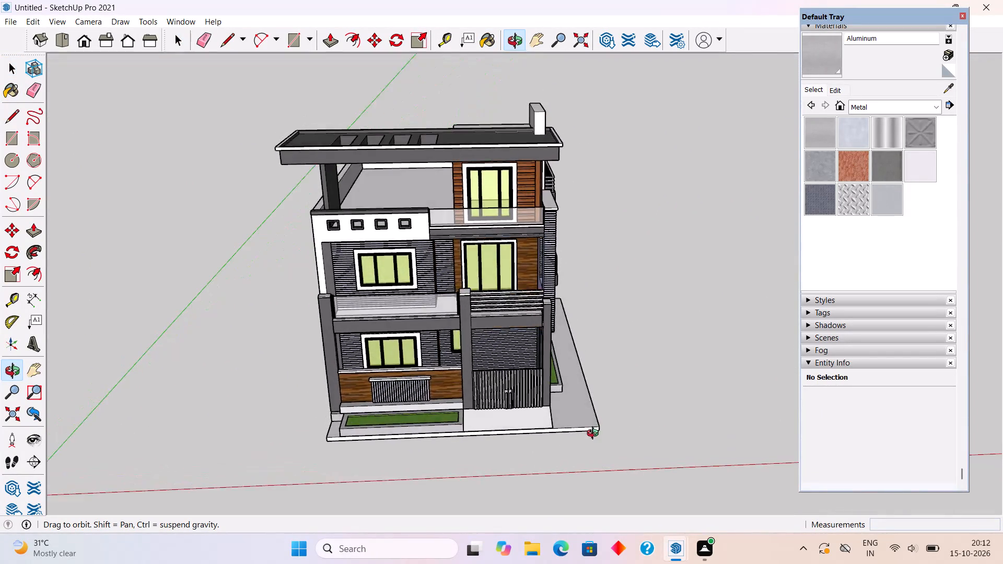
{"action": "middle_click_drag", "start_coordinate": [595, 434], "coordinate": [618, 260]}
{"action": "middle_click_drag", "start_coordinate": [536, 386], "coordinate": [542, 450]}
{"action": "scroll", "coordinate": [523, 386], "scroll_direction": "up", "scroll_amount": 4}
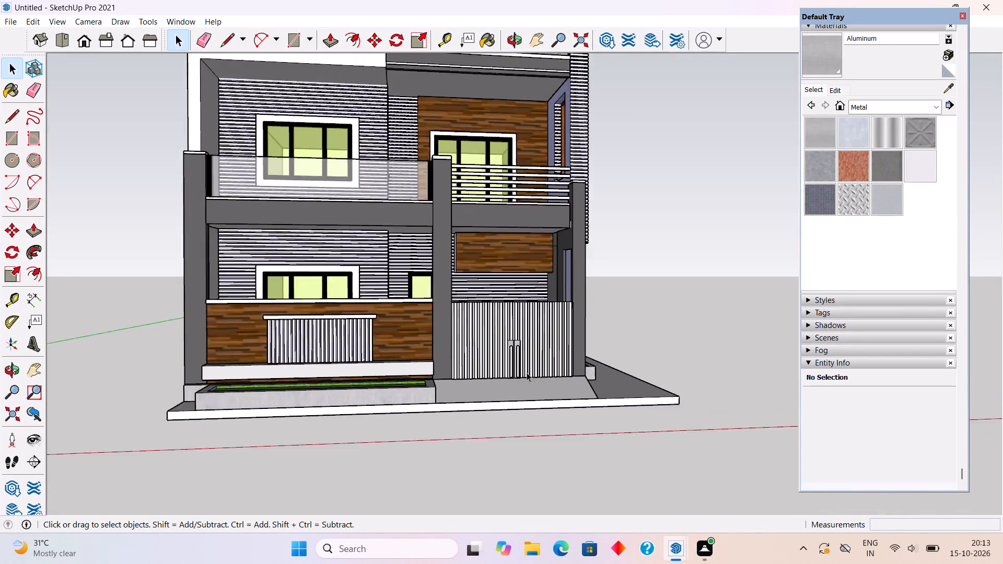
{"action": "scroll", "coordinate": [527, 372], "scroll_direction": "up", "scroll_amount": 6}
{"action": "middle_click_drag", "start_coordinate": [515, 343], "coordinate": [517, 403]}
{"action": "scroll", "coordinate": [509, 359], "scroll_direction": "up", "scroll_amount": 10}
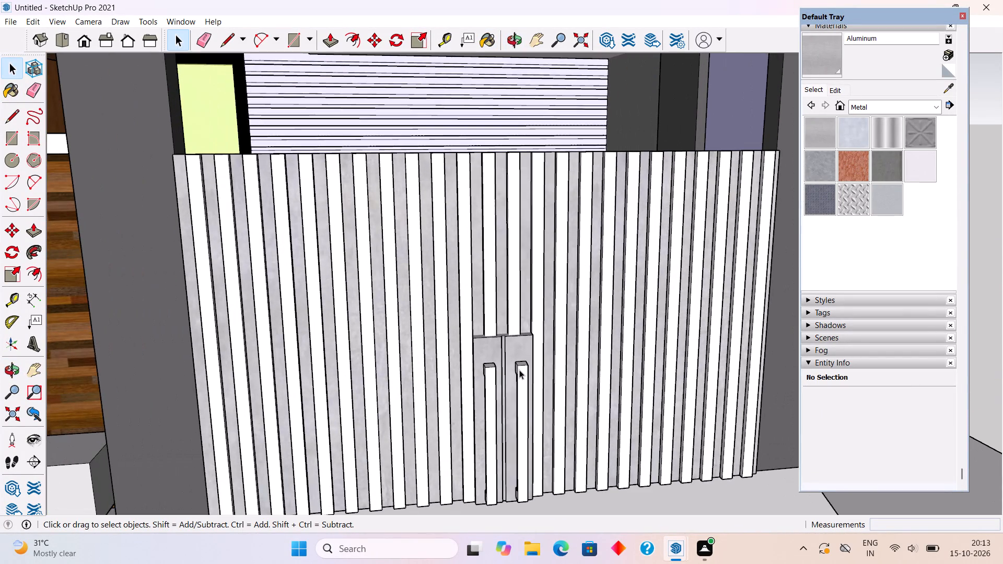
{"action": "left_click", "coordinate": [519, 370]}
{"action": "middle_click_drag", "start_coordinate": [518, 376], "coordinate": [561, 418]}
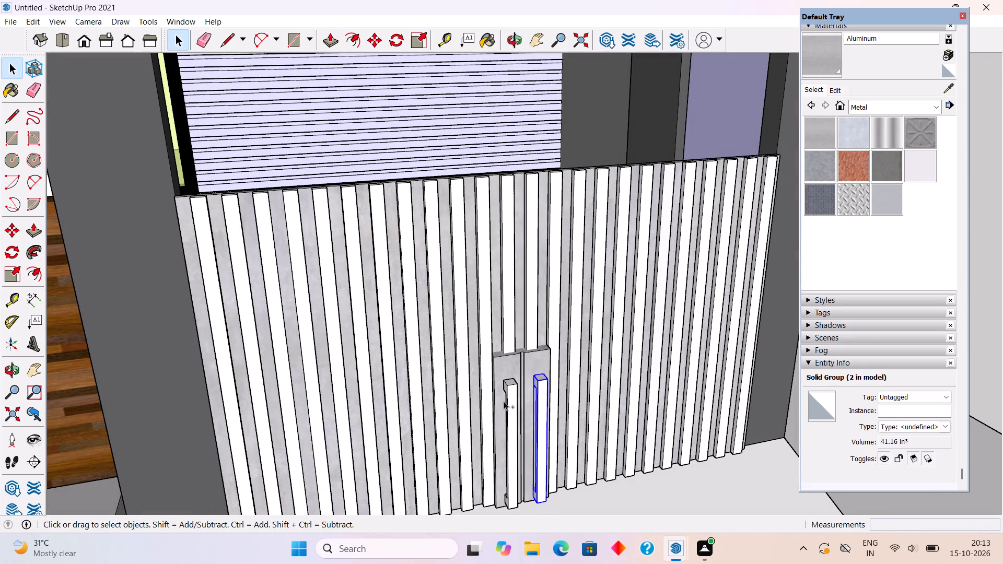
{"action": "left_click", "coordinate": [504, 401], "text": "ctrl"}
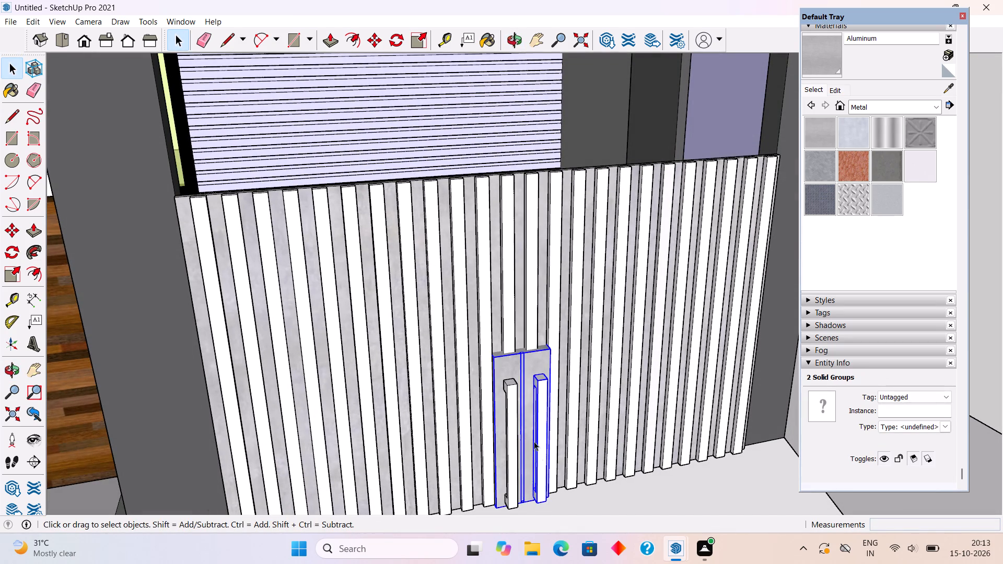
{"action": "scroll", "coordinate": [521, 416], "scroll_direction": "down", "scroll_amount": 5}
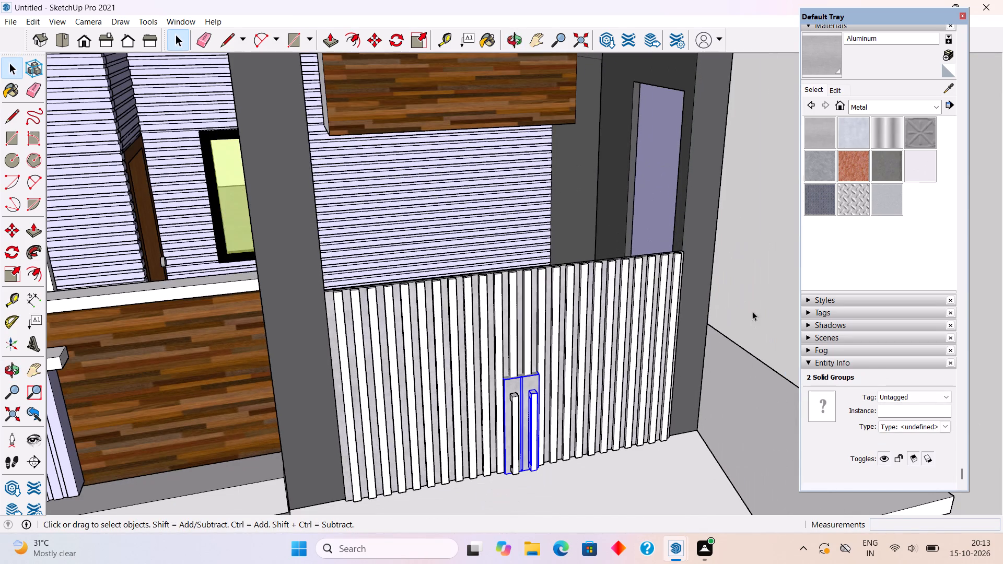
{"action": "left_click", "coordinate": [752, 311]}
Select both handles of the slatted front gate and move them up together about 2' 9".
{"action": "scroll", "coordinate": [547, 405], "scroll_direction": "up", "scroll_amount": 4, "text": "ctrl"}
{"action": "left_click", "coordinate": [531, 414], "text": "ctrl"}
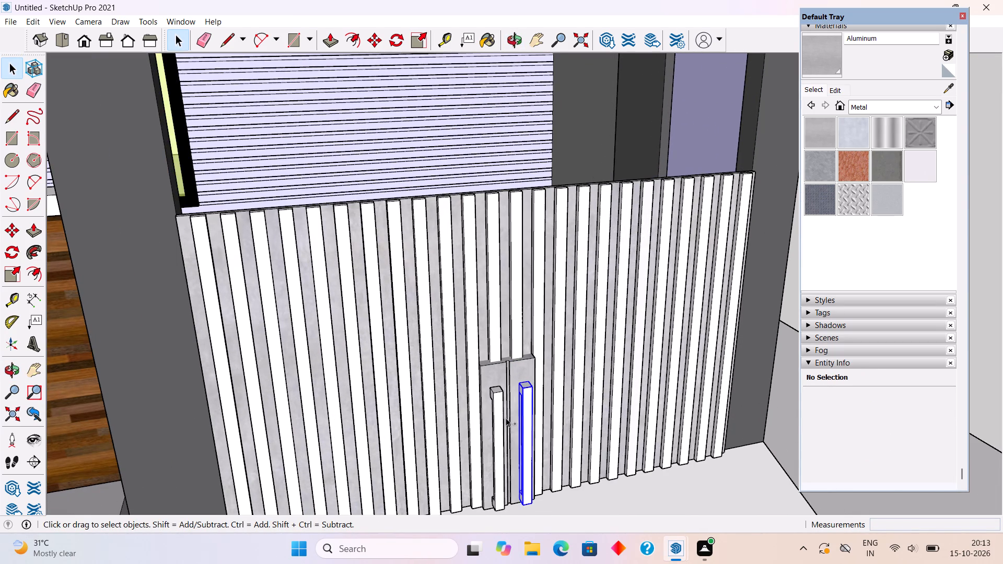
{"action": "scroll", "coordinate": [504, 418], "scroll_direction": "up", "scroll_amount": 4, "text": "ctrl"}
{"action": "left_click", "coordinate": [498, 410], "text": "ctrl"}
{"action": "middle_click_drag", "start_coordinate": [488, 399], "coordinate": [691, 442]}
{"action": "key", "text": "m"}
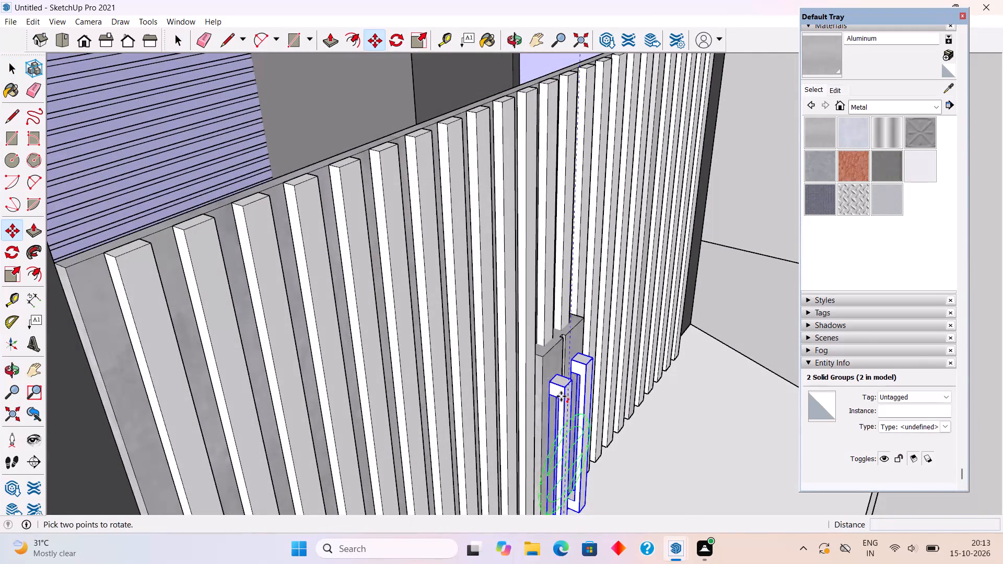
{"action": "left_click", "coordinate": [548, 399]}
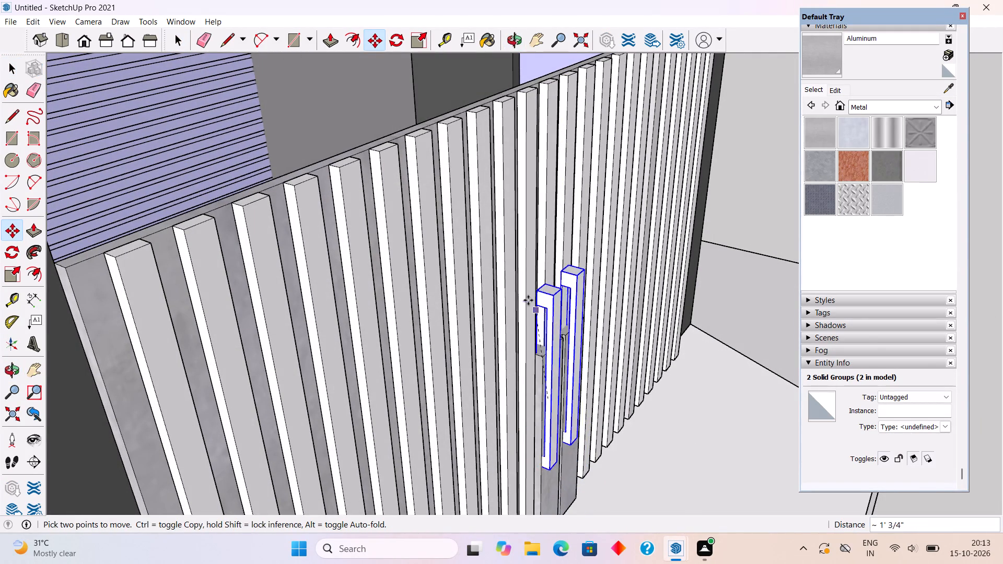
{"action": "left_click", "coordinate": [522, 135]}
Shift both gate handles about 3 1/16" sideways along the gate to centre them over its middle joint.
{"action": "middle_click_drag", "start_coordinate": [546, 296], "coordinate": [512, 295]}
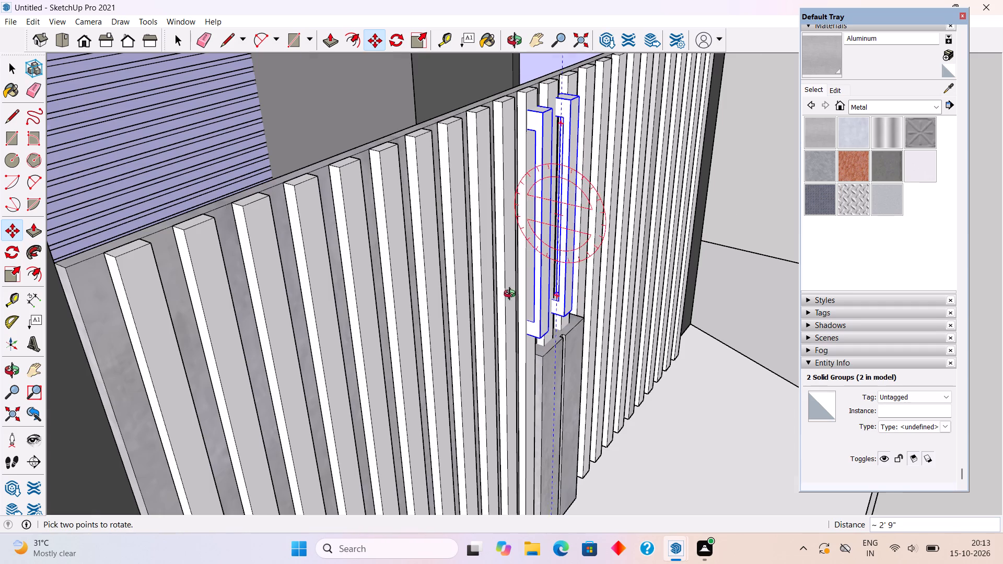
{"action": "middle_click_drag", "start_coordinate": [512, 295], "coordinate": [289, 241]}
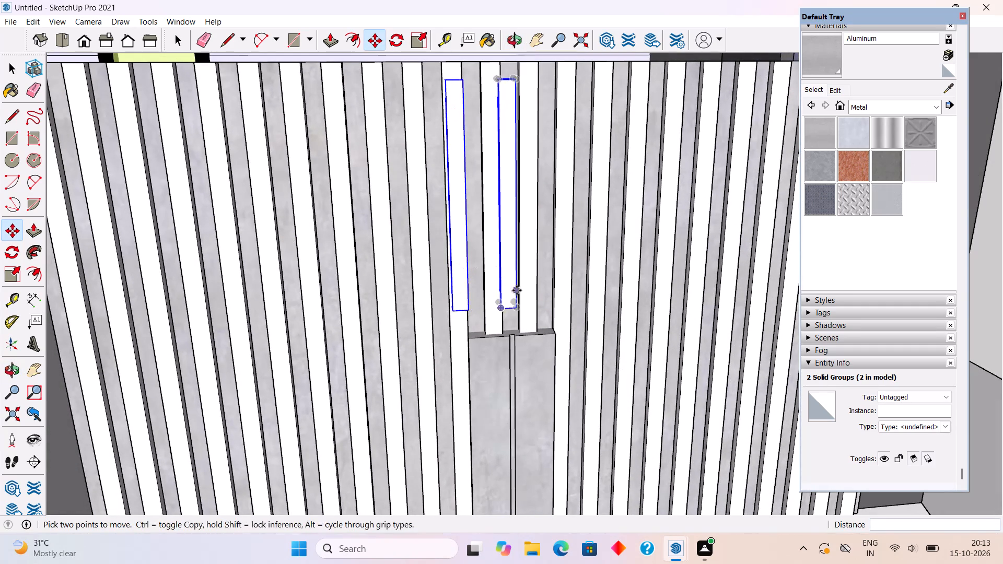
{"action": "left_click", "coordinate": [517, 290]}
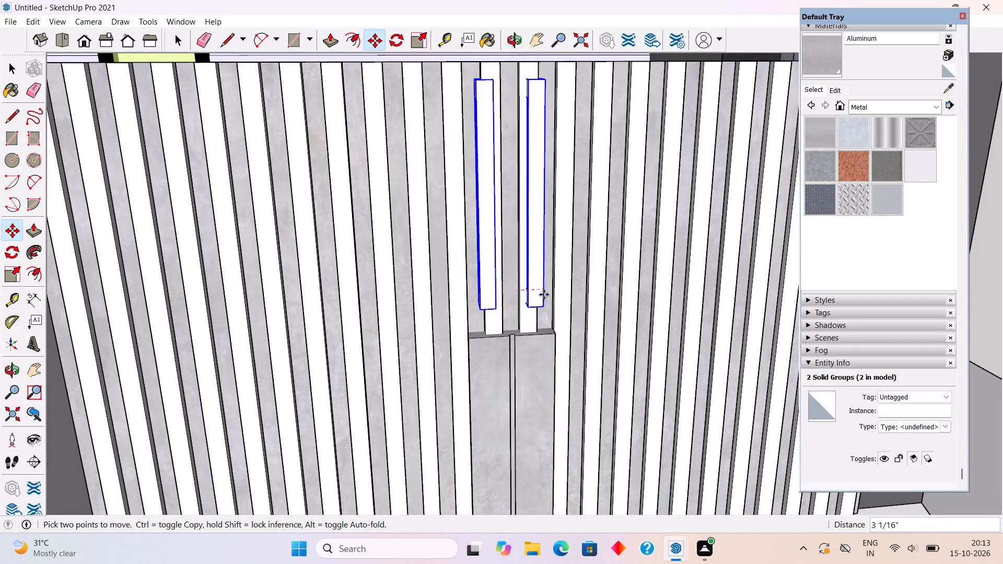
{"action": "left_click", "coordinate": [544, 295]}
{"action": "scroll", "coordinate": [545, 296], "scroll_direction": "down", "scroll_amount": 7}
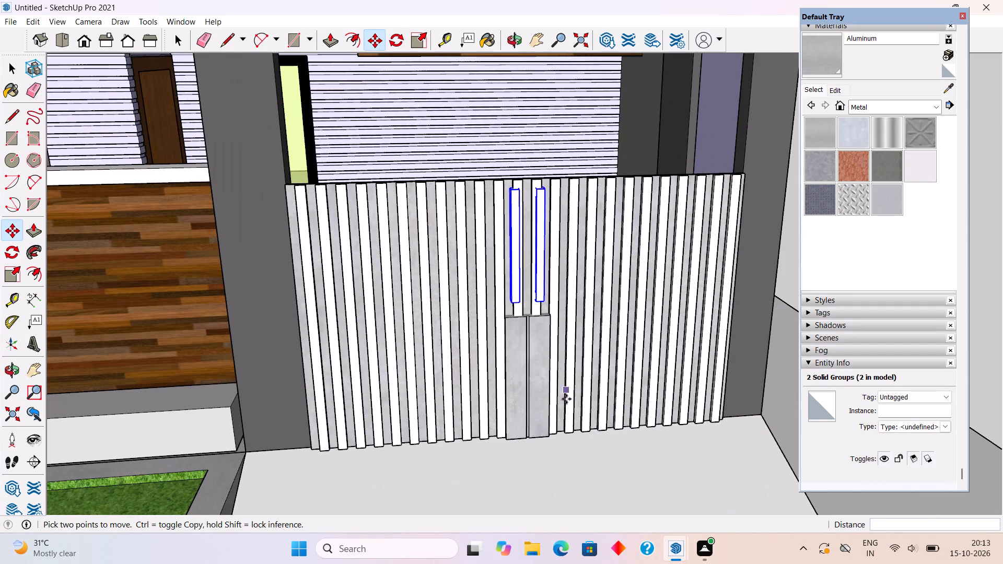
{"action": "key", "text": "space"}
{"action": "scroll", "coordinate": [568, 402], "scroll_direction": "down", "scroll_amount": 5}
{"action": "left_click", "coordinate": [747, 290]}
Examine the raised gate handles and the house from the front, the balcony side and above.
{"action": "middle_click_drag", "start_coordinate": [630, 425], "coordinate": [592, 356]}
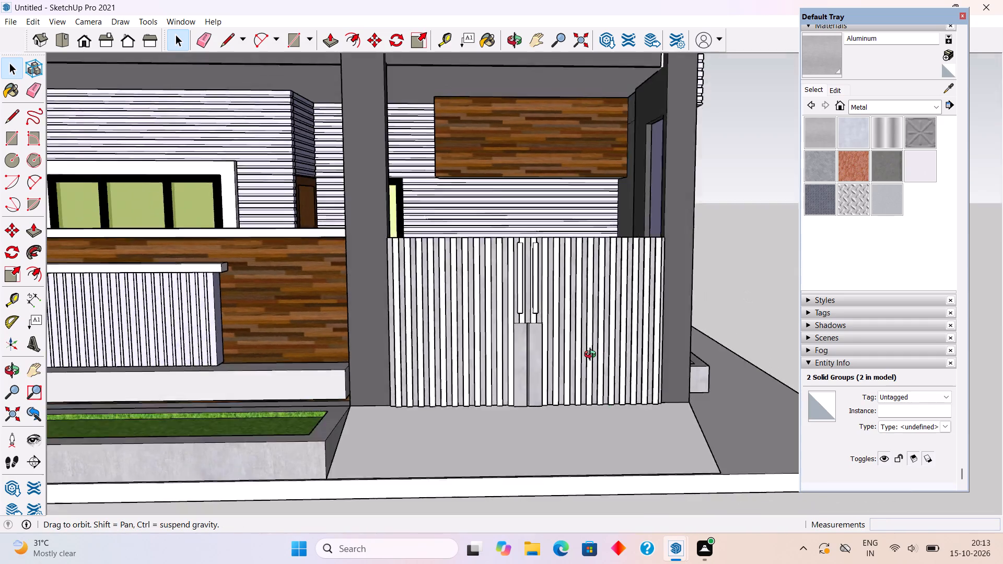
{"action": "middle_click_drag", "start_coordinate": [592, 356], "coordinate": [588, 406]}
{"action": "scroll", "coordinate": [588, 406], "scroll_direction": "down", "scroll_amount": 4}
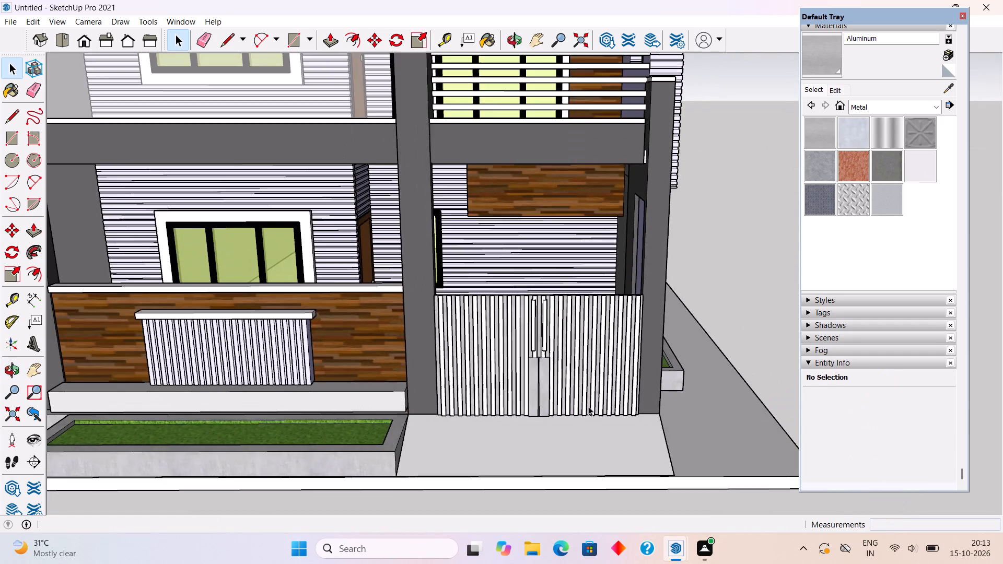
{"action": "scroll", "coordinate": [588, 406], "scroll_direction": "down", "scroll_amount": 3}
{"action": "middle_click_drag", "start_coordinate": [583, 420], "coordinate": [660, 412]}
{"action": "scroll", "coordinate": [660, 412], "scroll_direction": "down", "scroll_amount": 3}
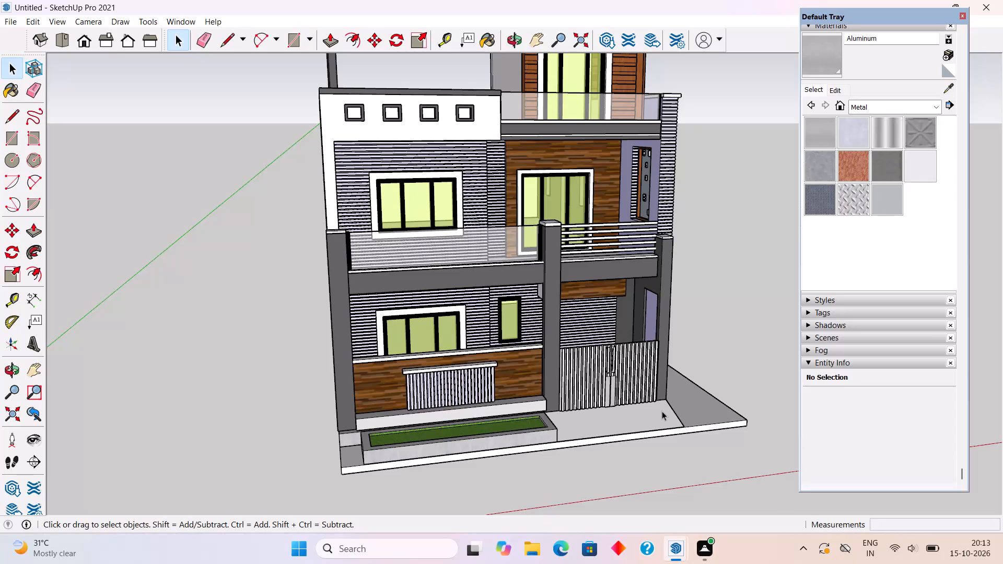
{"action": "middle_click_drag", "start_coordinate": [576, 372], "coordinate": [405, 320]}
{"action": "middle_click_drag", "start_coordinate": [405, 320], "coordinate": [213, 280]}
{"action": "middle_click_drag", "start_coordinate": [507, 312], "coordinate": [439, 380]}
{"action": "scroll", "coordinate": [439, 380], "scroll_direction": "down", "scroll_amount": 3}
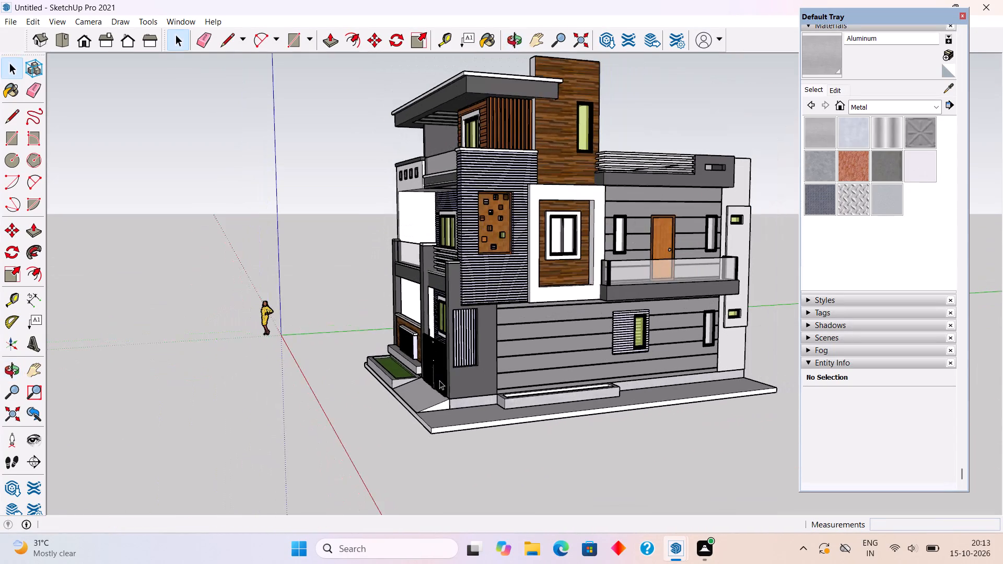
{"action": "scroll", "coordinate": [439, 380], "scroll_direction": "down", "scroll_amount": 4}
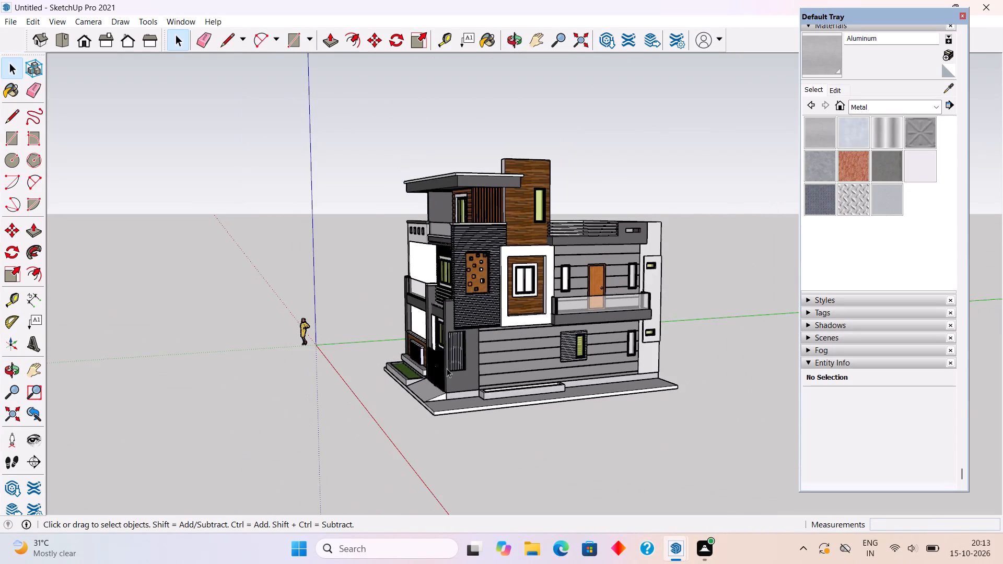
{"action": "scroll", "coordinate": [447, 367], "scroll_direction": "up", "scroll_amount": 4}
{"action": "middle_click_drag", "start_coordinate": [454, 366], "coordinate": [714, 490]}
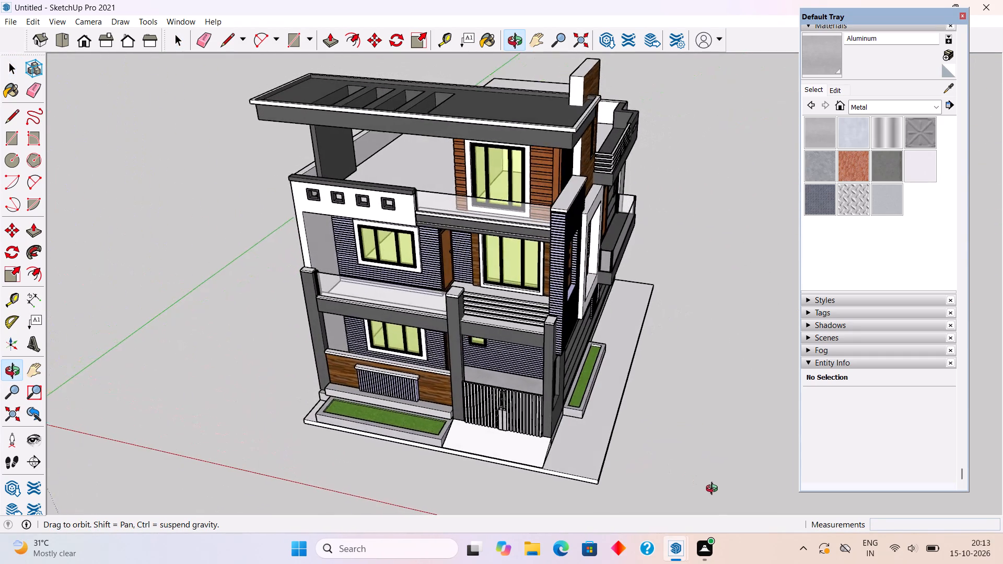
{"action": "middle_click_drag", "start_coordinate": [714, 490], "coordinate": [715, 490]}
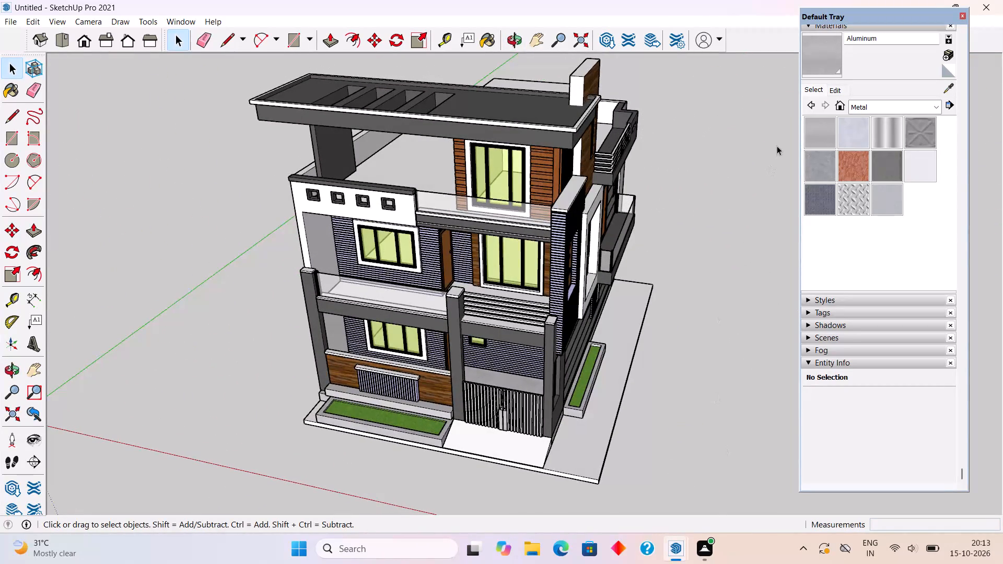
Sample Wood Floor Dark from the clad side of the roof tower and paint its white front face with it.
{"action": "left_click", "coordinate": [948, 85]}
{"action": "scroll", "coordinate": [625, 74], "scroll_direction": "up", "scroll_amount": 3}
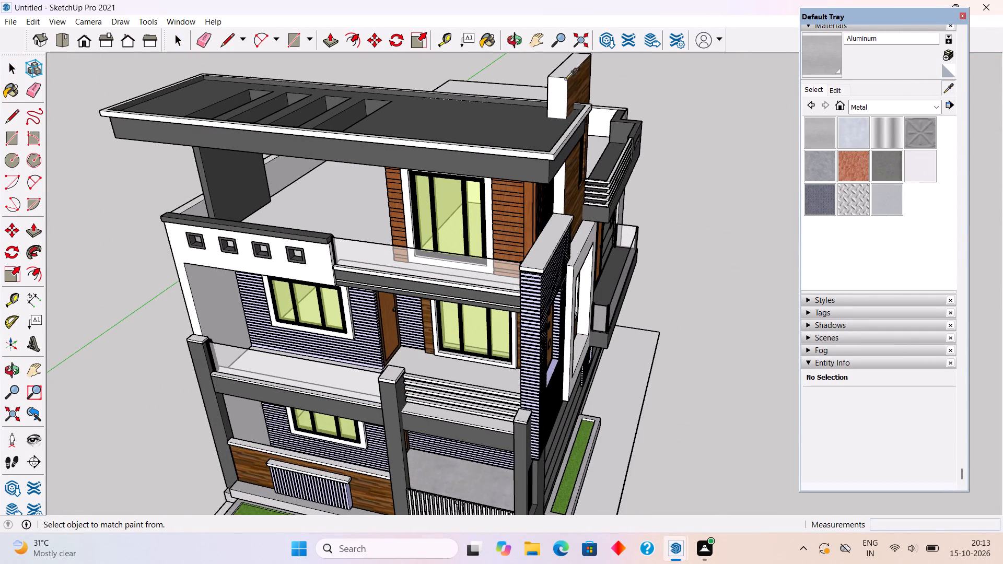
{"action": "scroll", "coordinate": [566, 79], "scroll_direction": "up", "scroll_amount": 2}
{"action": "left_click", "coordinate": [577, 86]}
{"action": "left_click", "coordinate": [565, 88]}
{"action": "scroll", "coordinate": [565, 98], "scroll_direction": "down", "scroll_amount": 5}
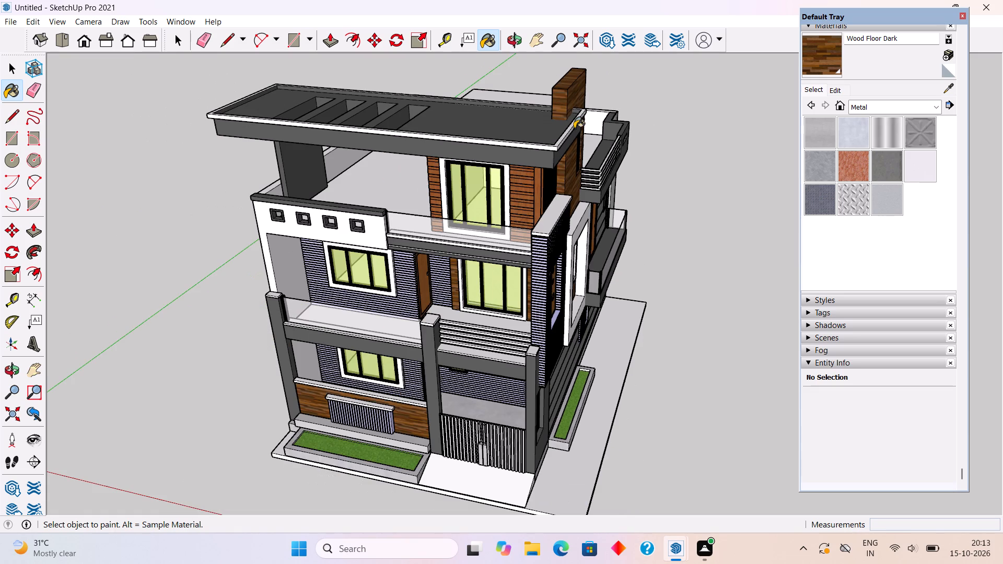
{"action": "key", "text": "space"}
Examine the finished house from the side, above and front, checking the tower cladding, balconies and gate.
{"action": "middle_click", "coordinate": [696, 219]}
{"action": "middle_click_drag", "start_coordinate": [637, 206], "coordinate": [504, 99]}
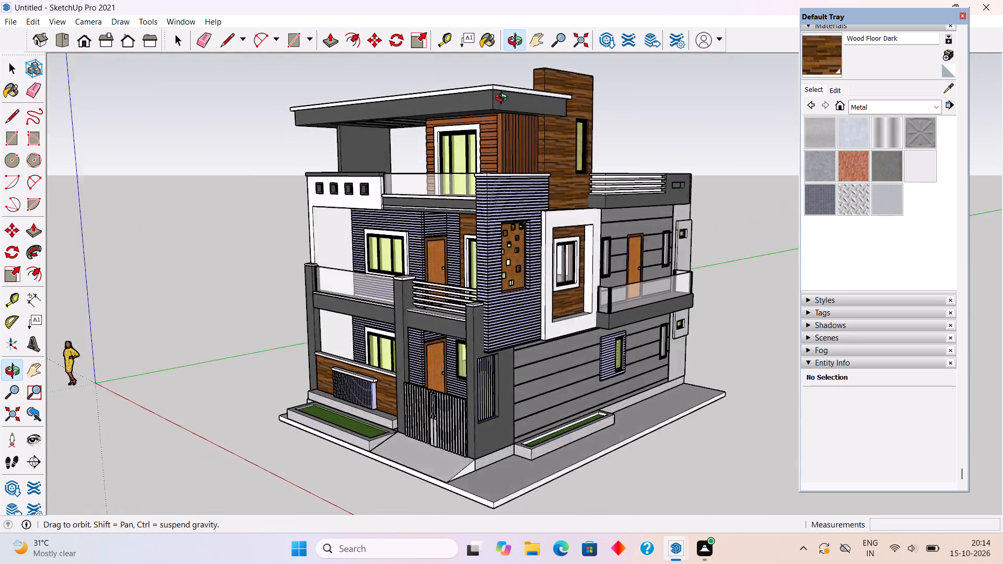
{"action": "middle_click_drag", "start_coordinate": [504, 99], "coordinate": [141, 123]}
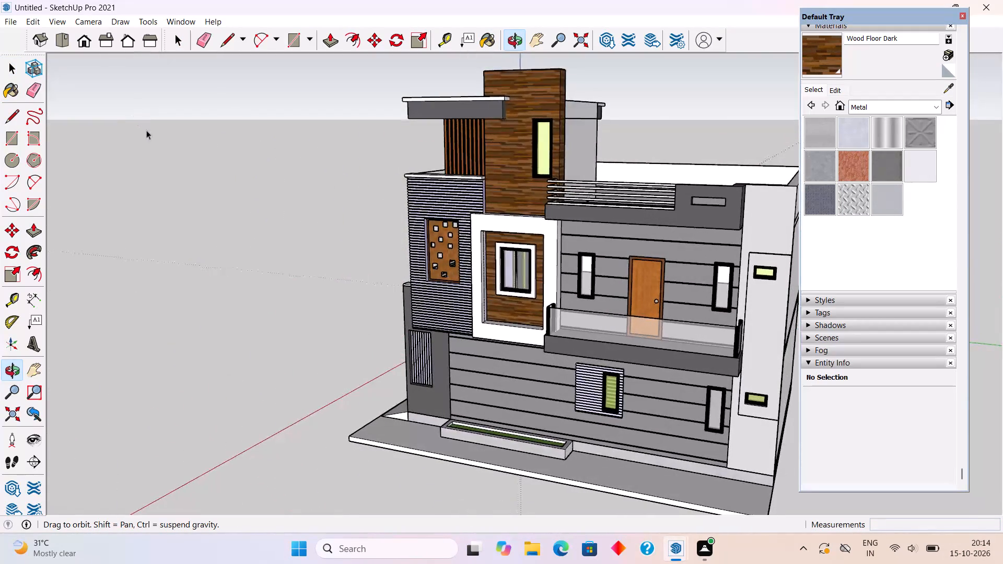
{"action": "middle_click_drag", "start_coordinate": [447, 224], "coordinate": [520, 292]}
{"action": "scroll", "coordinate": [517, 293], "scroll_direction": "down", "scroll_amount": 4}
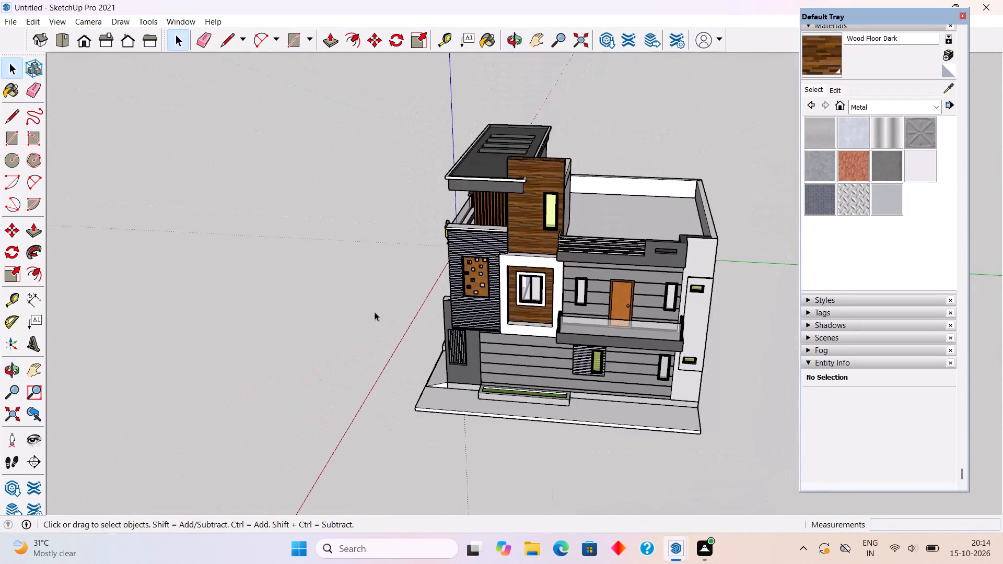
{"action": "middle_click_drag", "start_coordinate": [361, 326], "coordinate": [846, 244]}
{"action": "middle_click_drag", "start_coordinate": [340, 389], "coordinate": [462, 396]}
{"action": "scroll", "coordinate": [464, 396], "scroll_direction": "up", "scroll_amount": 5}
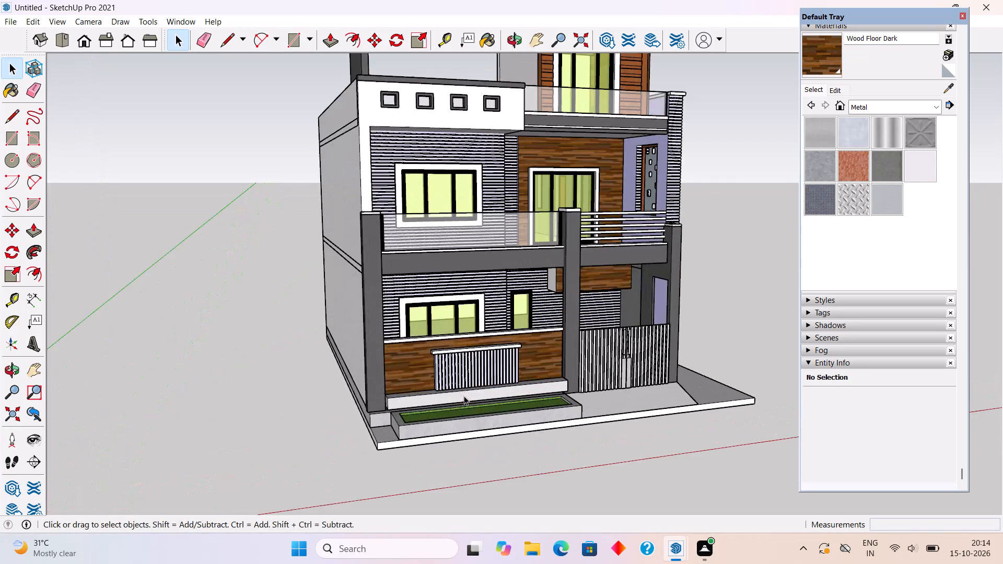
{"action": "scroll", "coordinate": [464, 396], "scroll_direction": "down", "scroll_amount": 5}
{"action": "middle_click_drag", "start_coordinate": [411, 355], "coordinate": [333, 349]}
{"action": "scroll", "coordinate": [333, 349], "scroll_direction": "up", "scroll_amount": 1}
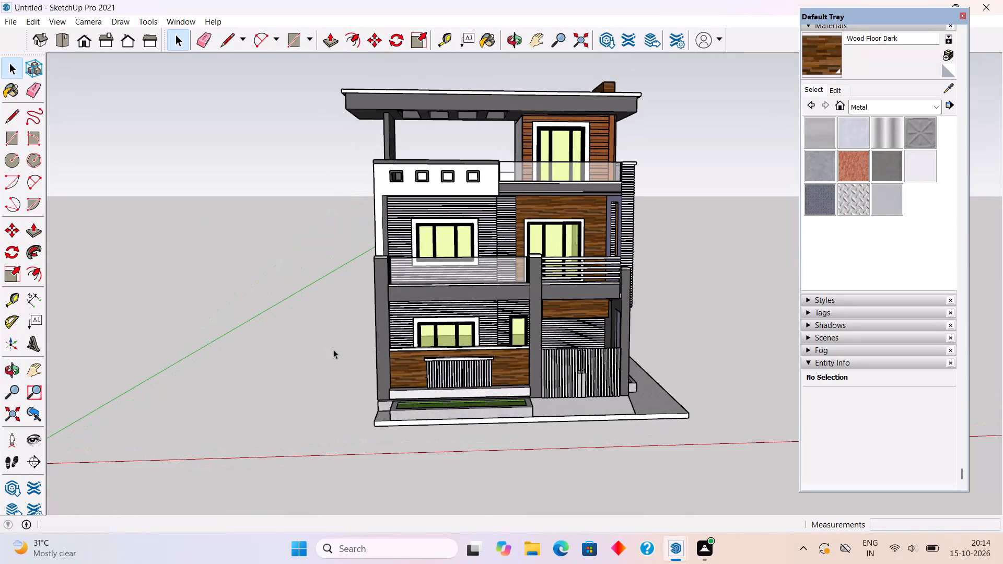
{"action": "middle_click_drag", "start_coordinate": [435, 330], "coordinate": [468, 286]}
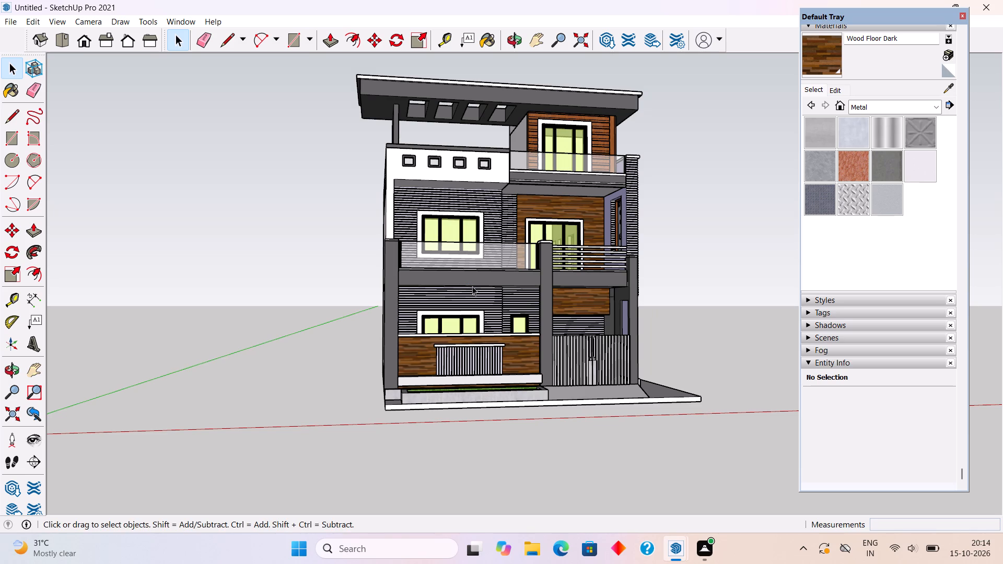
{"action": "scroll", "coordinate": [467, 287], "scroll_direction": "down", "scroll_amount": 1}
{"action": "middle_click_drag", "start_coordinate": [449, 302], "coordinate": [361, 355]}
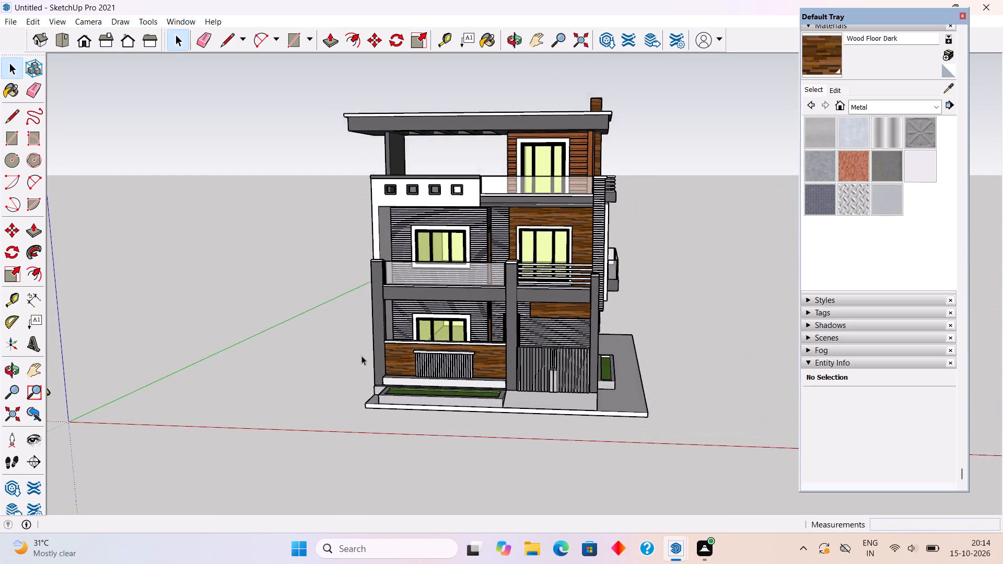
Examine the completed house exterior from the front, the balcony side and the front corner near ground level.
{"action": "scroll", "coordinate": [361, 356], "scroll_direction": "up", "scroll_amount": 2}
{"action": "middle_click_drag", "start_coordinate": [385, 366], "coordinate": [273, 378]}
{"action": "scroll", "coordinate": [274, 378], "scroll_direction": "down", "scroll_amount": 4}
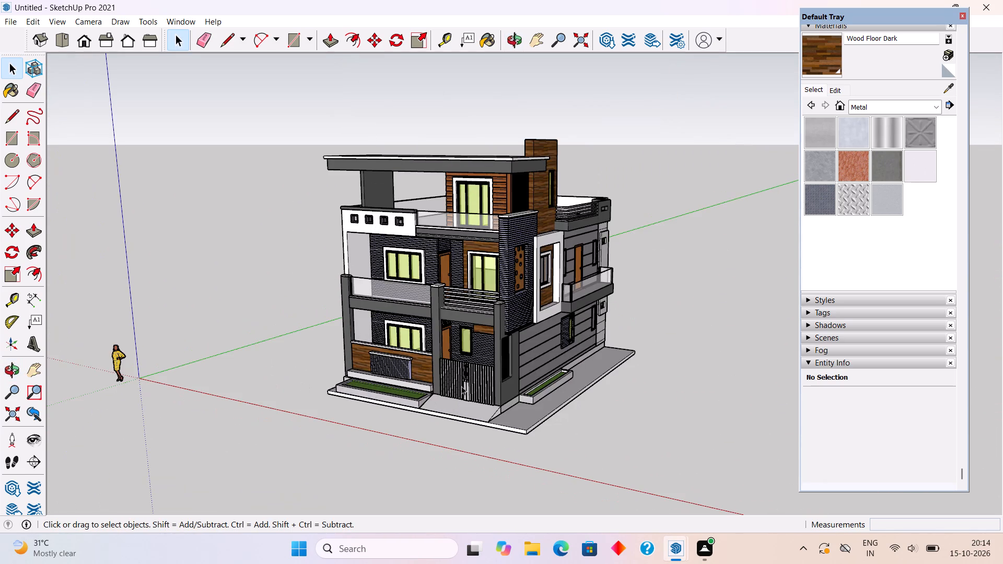
{"action": "middle_click_drag", "start_coordinate": [479, 333], "coordinate": [255, 339]}
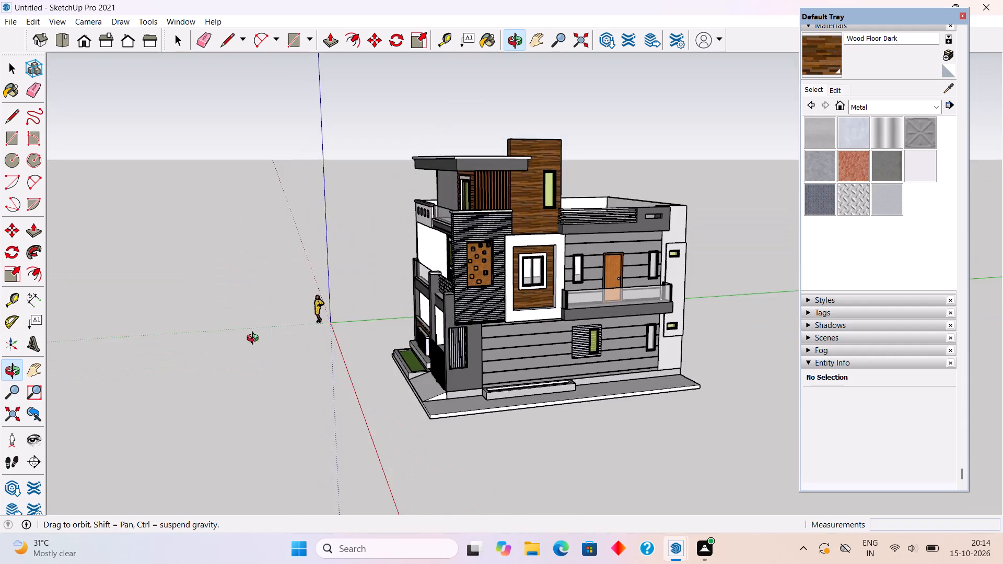
{"action": "middle_click_drag", "start_coordinate": [255, 339], "coordinate": [564, 312]}
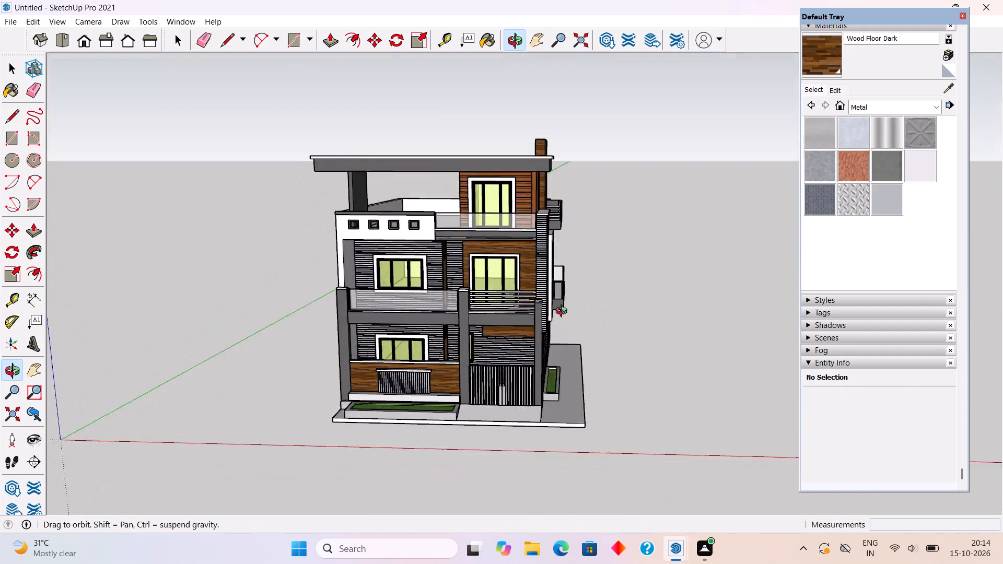
{"action": "middle_click_drag", "start_coordinate": [564, 312], "coordinate": [429, 270]}
{"action": "scroll", "coordinate": [429, 270], "scroll_direction": "up", "scroll_amount": 1}
{"action": "scroll", "coordinate": [510, 344], "scroll_direction": "up", "scroll_amount": 1}
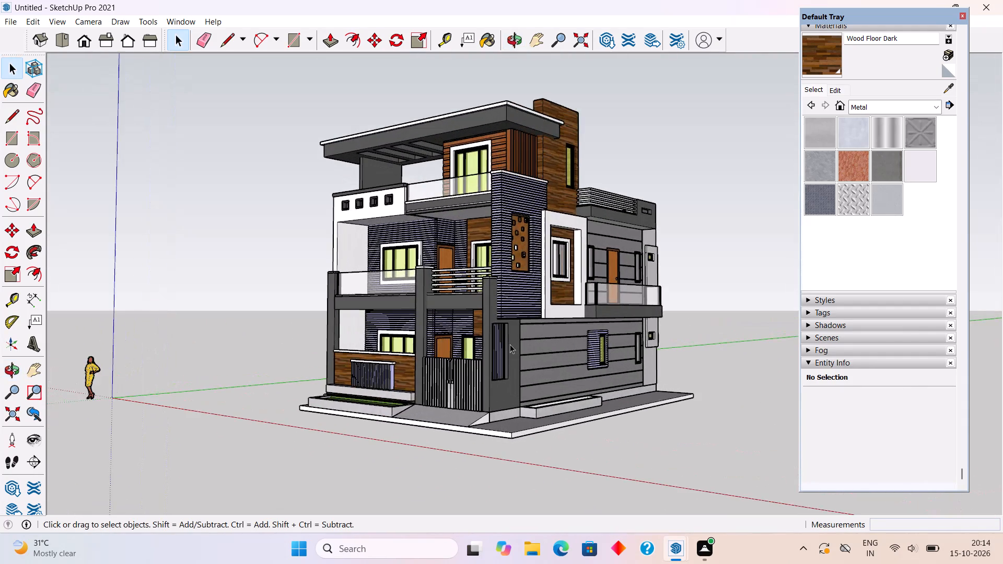
{"action": "scroll", "coordinate": [510, 348], "scroll_direction": "up", "scroll_amount": 1}
{"action": "middle_click_drag", "start_coordinate": [505, 348], "coordinate": [468, 342]}
{"action": "scroll", "coordinate": [468, 342], "scroll_direction": "up", "scroll_amount": 1}
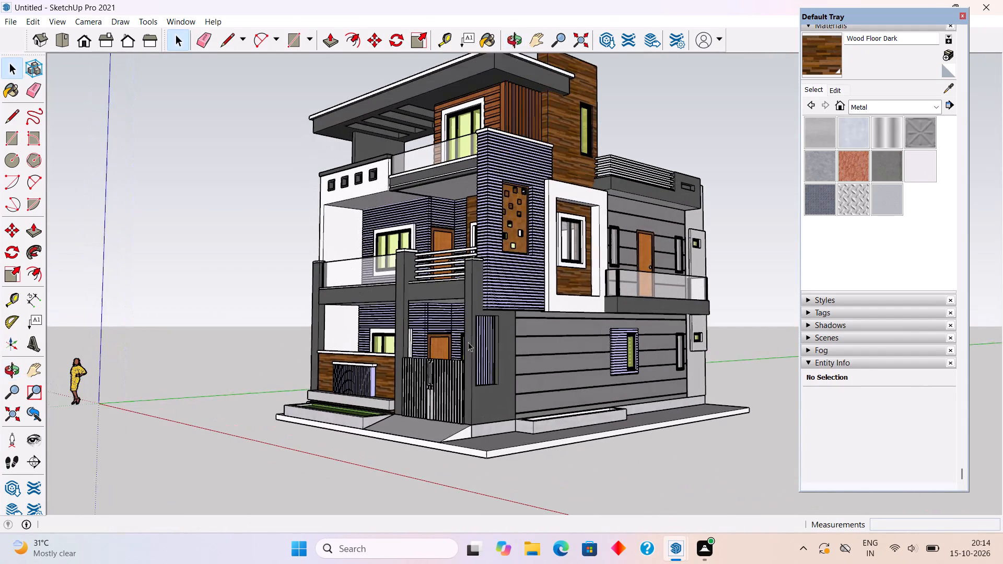
{"action": "scroll", "coordinate": [468, 342], "scroll_direction": "down", "scroll_amount": 1}
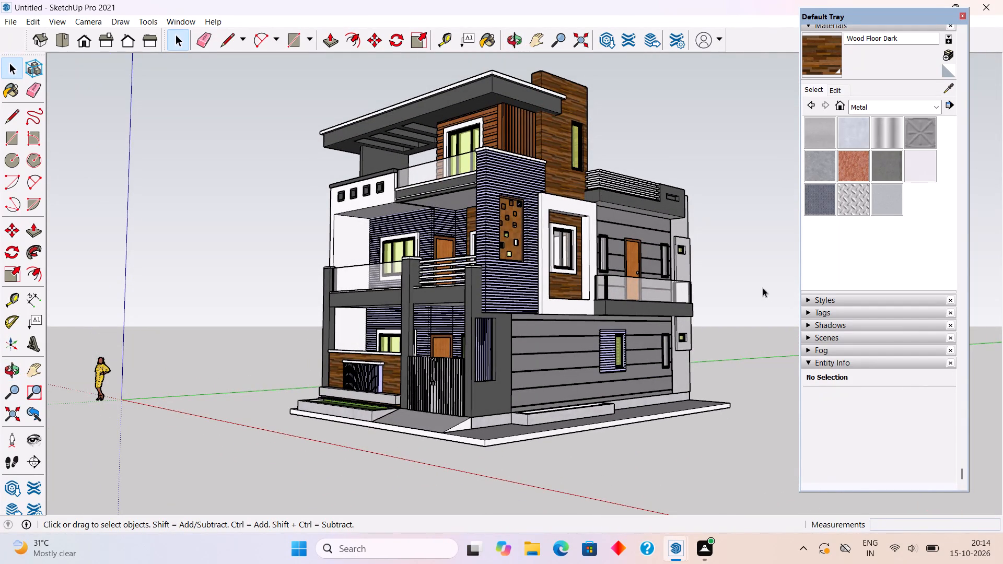
{"action": "scroll", "coordinate": [753, 310], "scroll_direction": "up", "scroll_amount": 1}
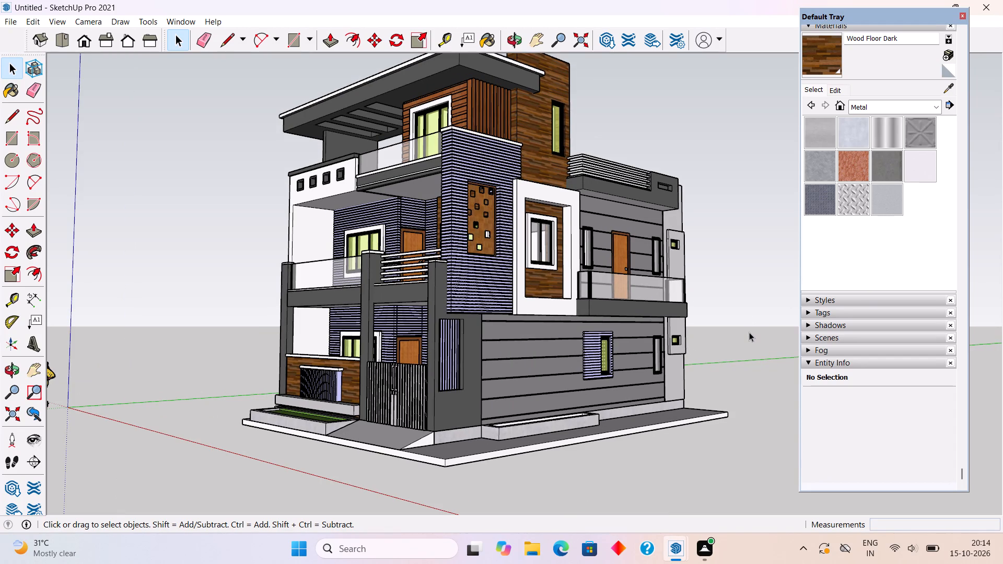
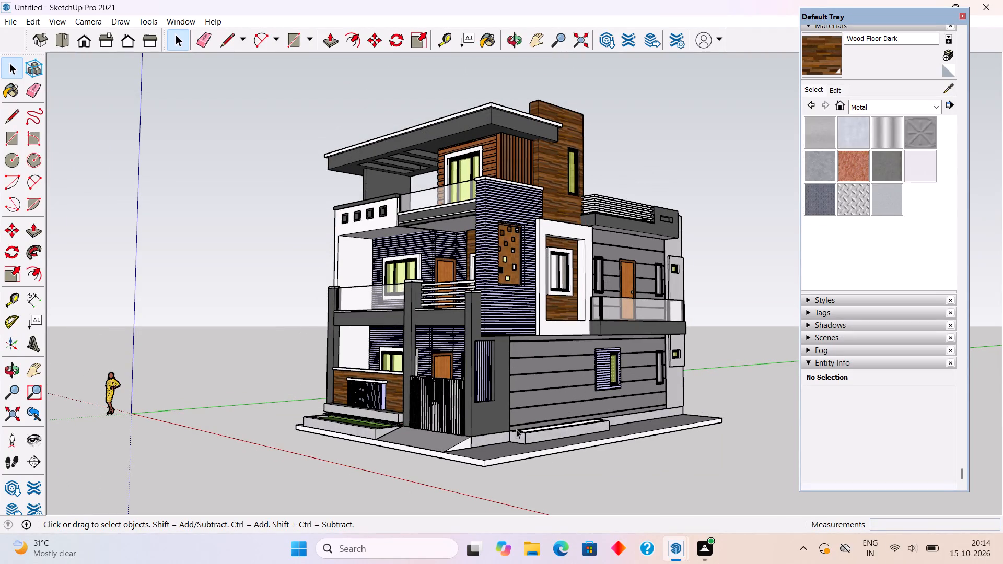
Sample dark grey Color M06 from the front corner pillar and paint the white ground-floor side wall beside it.
{"action": "middle_click_drag", "start_coordinate": [400, 384], "coordinate": [456, 407]}
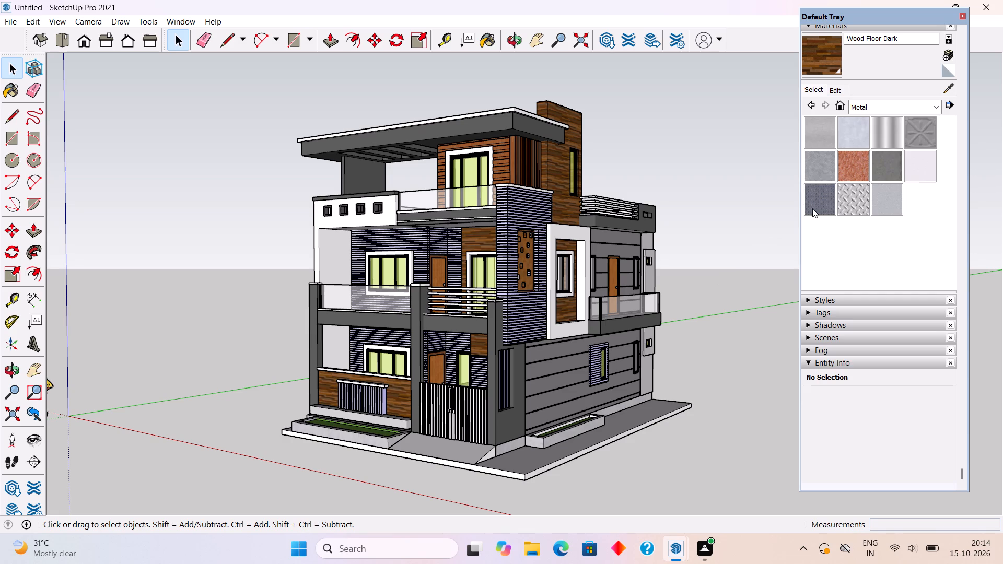
{"action": "left_click", "coordinate": [947, 85]}
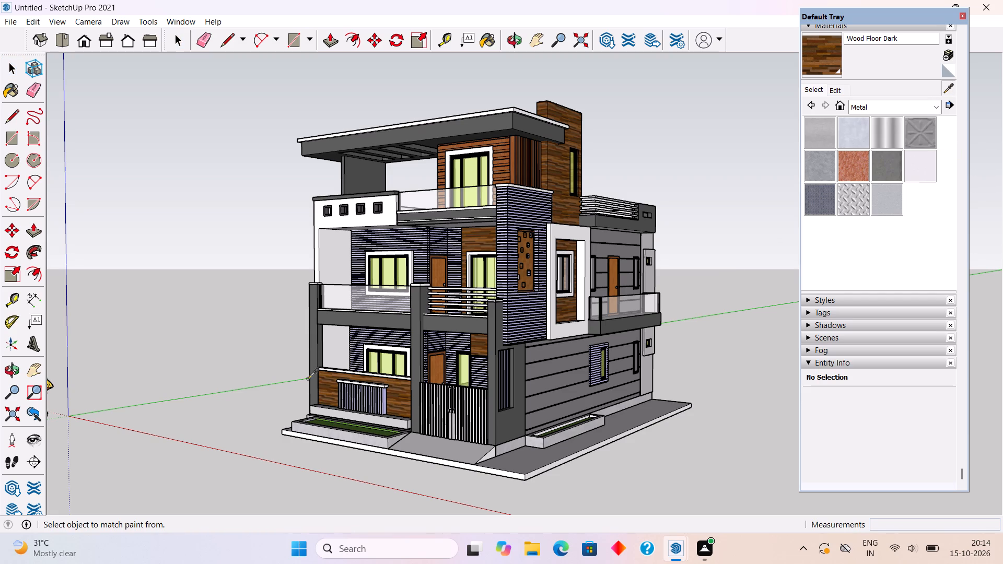
{"action": "left_click", "coordinate": [311, 359]}
{"action": "left_click", "coordinate": [335, 346]}
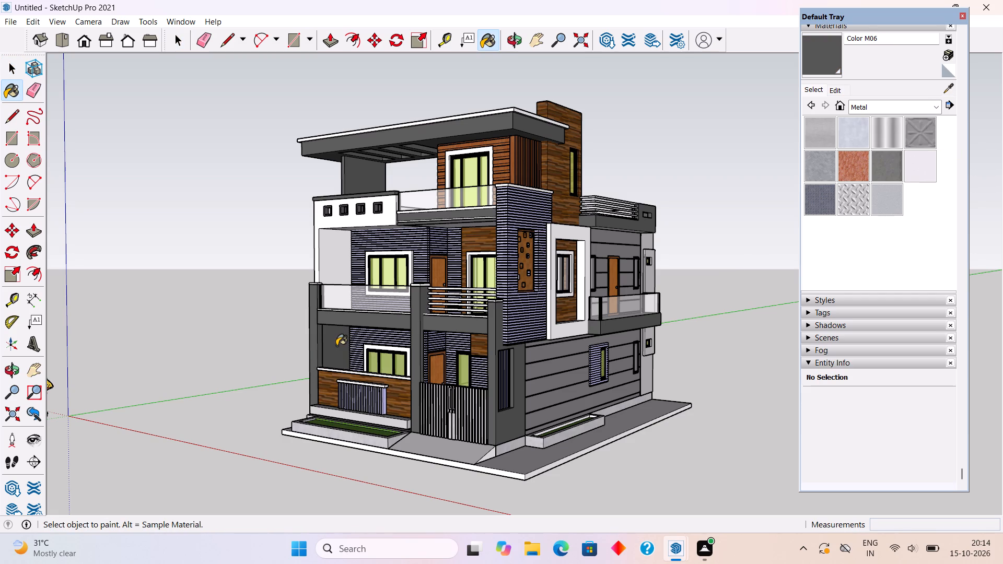
{"action": "key", "text": "space"}
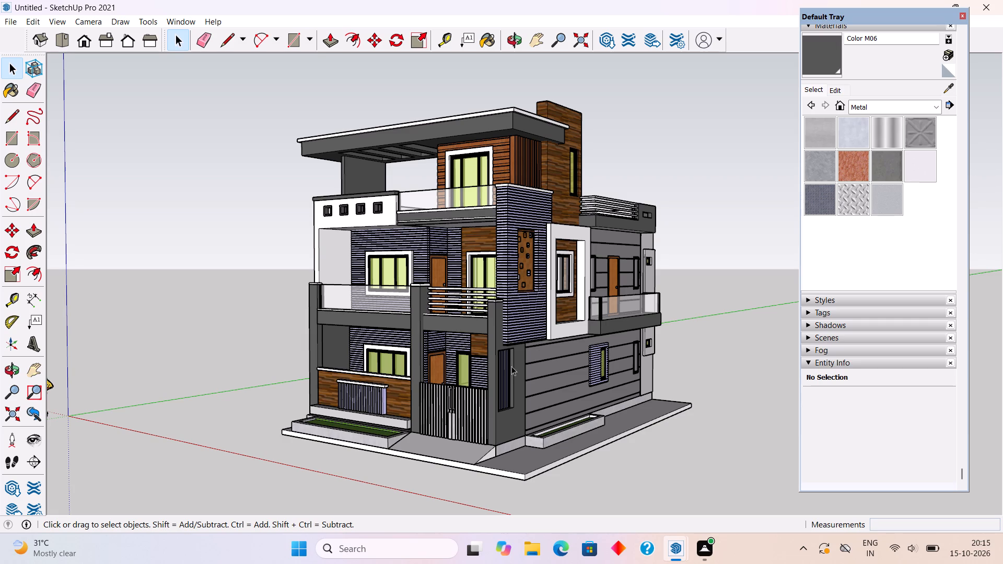
Examine the house exterior from the front, the side and above to review the applied materials.
{"action": "middle_click_drag", "start_coordinate": [511, 366], "coordinate": [428, 349]}
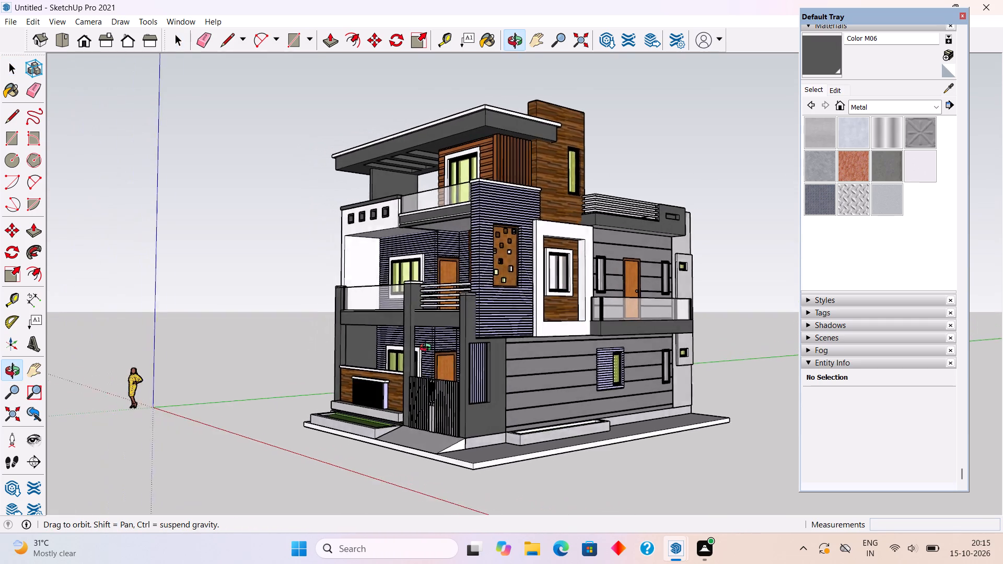
{"action": "middle_click_drag", "start_coordinate": [428, 349], "coordinate": [418, 373]}
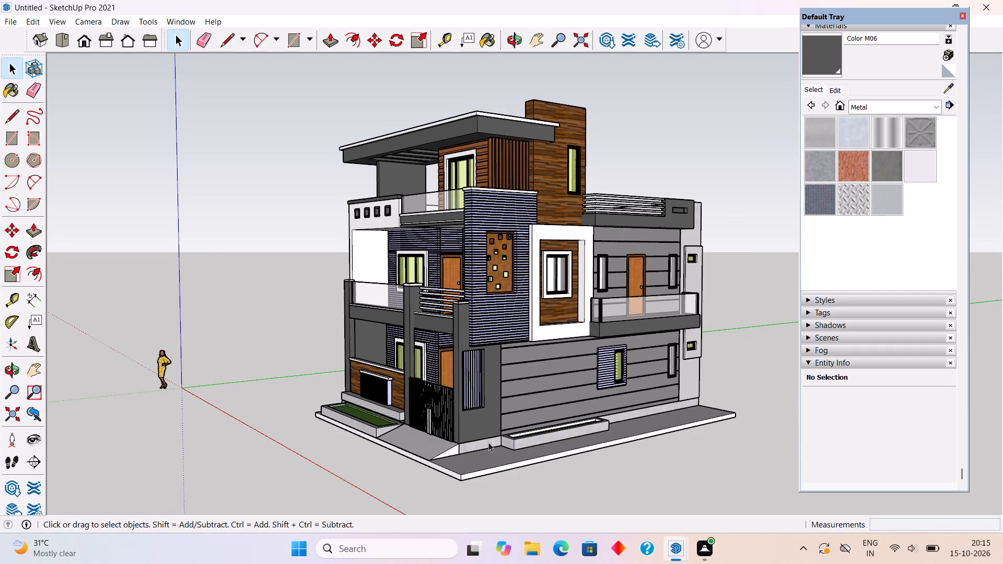
{"action": "middle_click_drag", "start_coordinate": [488, 444], "coordinate": [466, 514]}
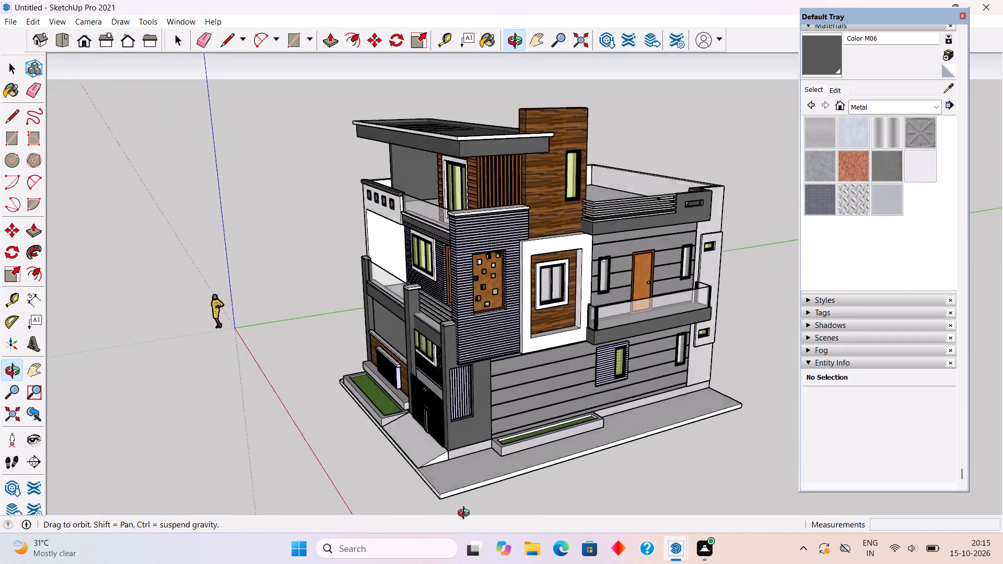
{"action": "middle_click_drag", "start_coordinate": [466, 514], "coordinate": [563, 490]}
{"action": "scroll", "coordinate": [563, 490], "scroll_direction": "down", "scroll_amount": 4}
{"action": "scroll", "coordinate": [563, 490], "scroll_direction": "up", "scroll_amount": 4}
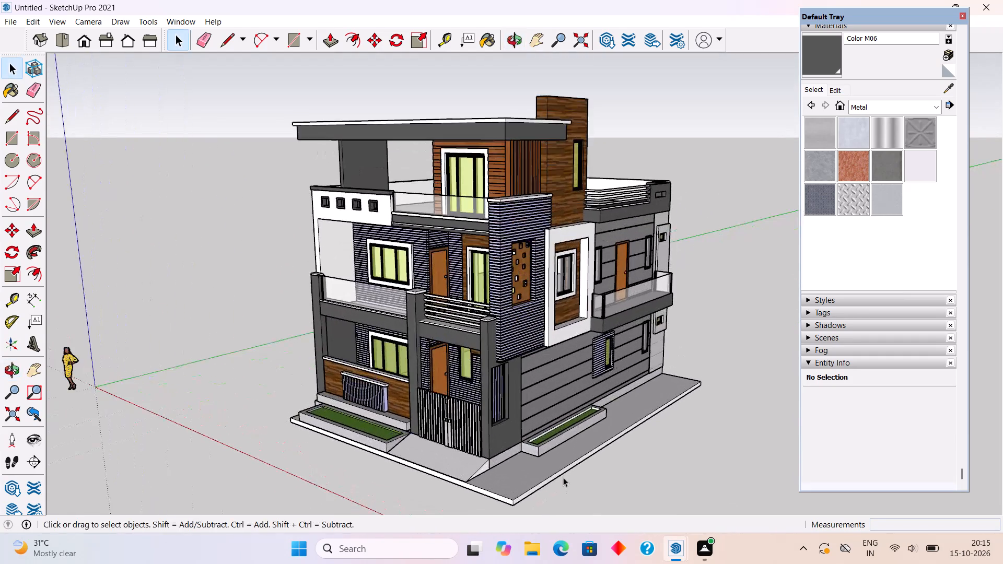
{"action": "middle_click_drag", "start_coordinate": [563, 477], "coordinate": [570, 423]}
{"action": "scroll", "coordinate": [570, 423], "scroll_direction": "up", "scroll_amount": 1}
{"action": "scroll", "coordinate": [570, 423], "scroll_direction": "down", "scroll_amount": 1}
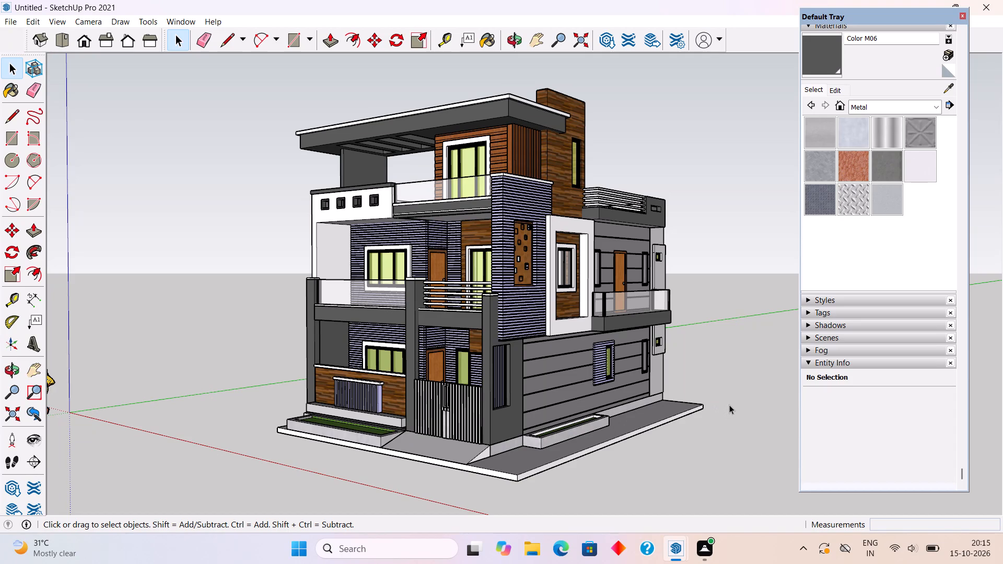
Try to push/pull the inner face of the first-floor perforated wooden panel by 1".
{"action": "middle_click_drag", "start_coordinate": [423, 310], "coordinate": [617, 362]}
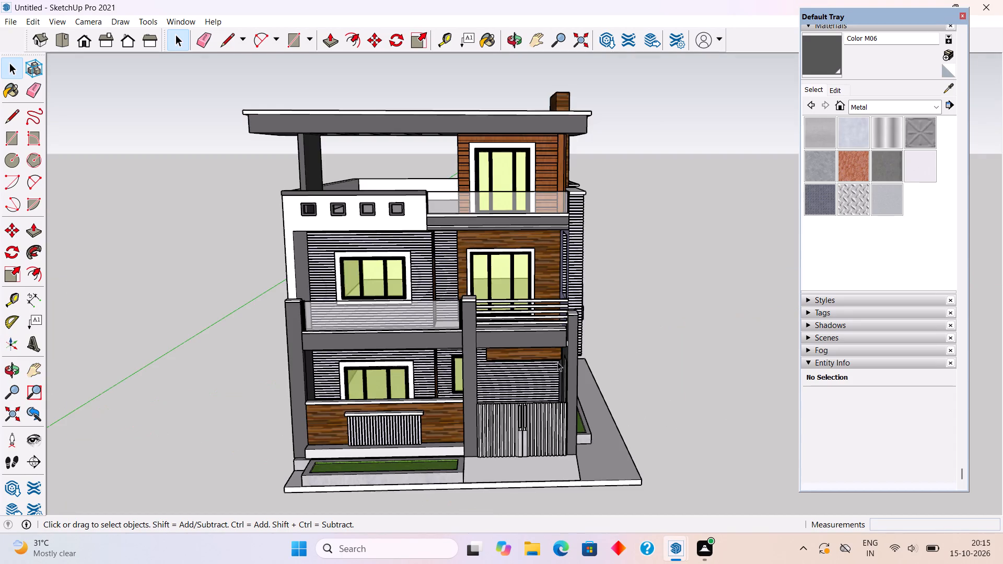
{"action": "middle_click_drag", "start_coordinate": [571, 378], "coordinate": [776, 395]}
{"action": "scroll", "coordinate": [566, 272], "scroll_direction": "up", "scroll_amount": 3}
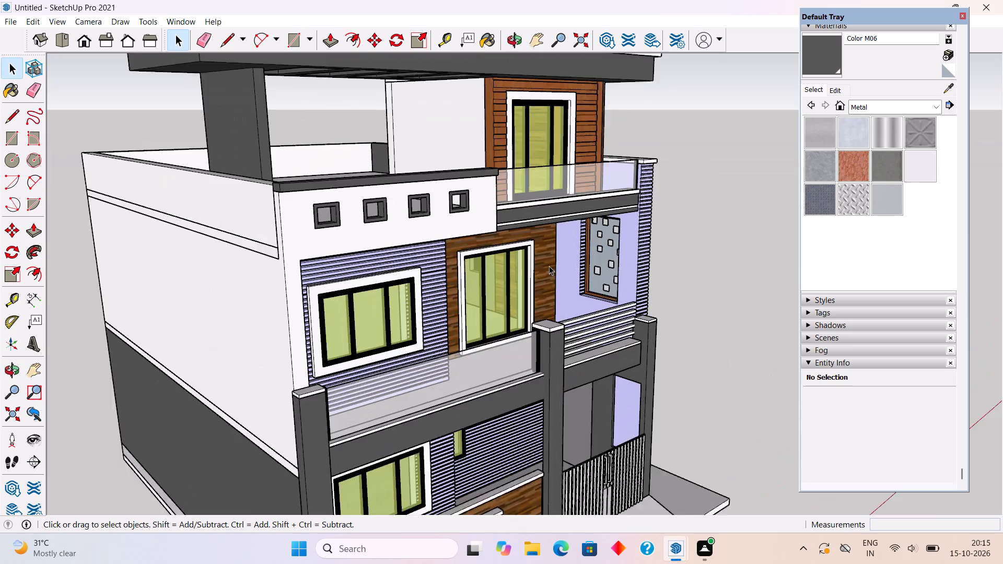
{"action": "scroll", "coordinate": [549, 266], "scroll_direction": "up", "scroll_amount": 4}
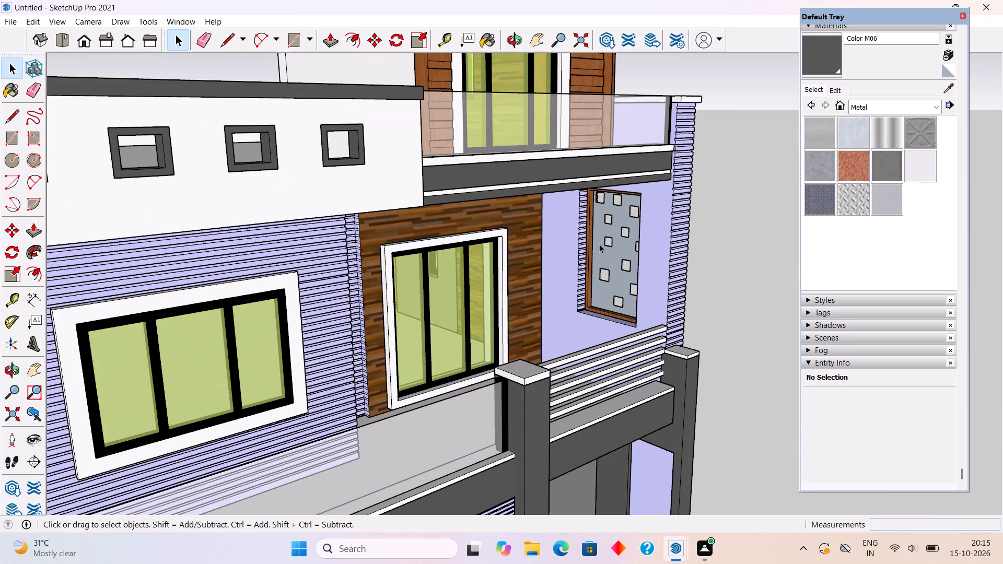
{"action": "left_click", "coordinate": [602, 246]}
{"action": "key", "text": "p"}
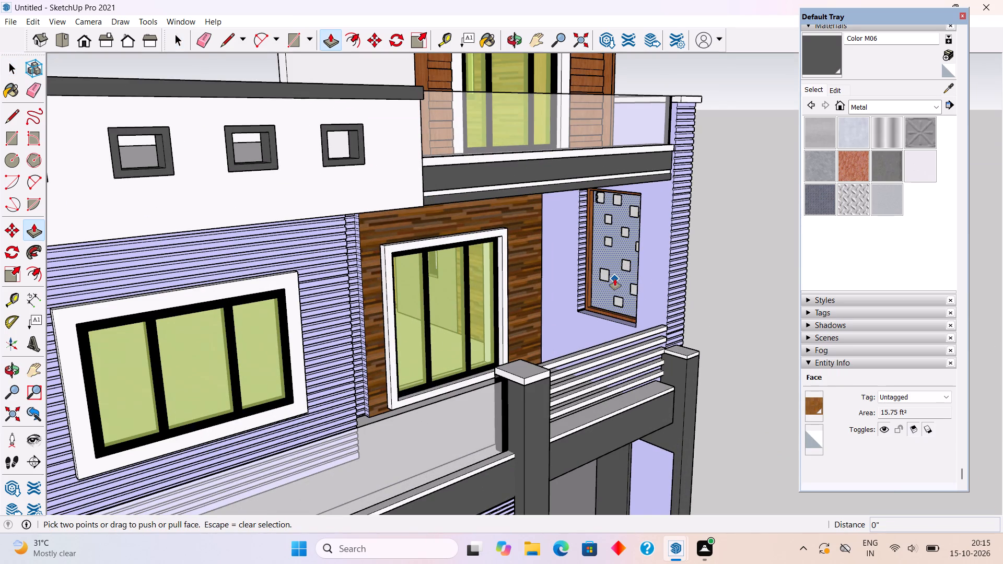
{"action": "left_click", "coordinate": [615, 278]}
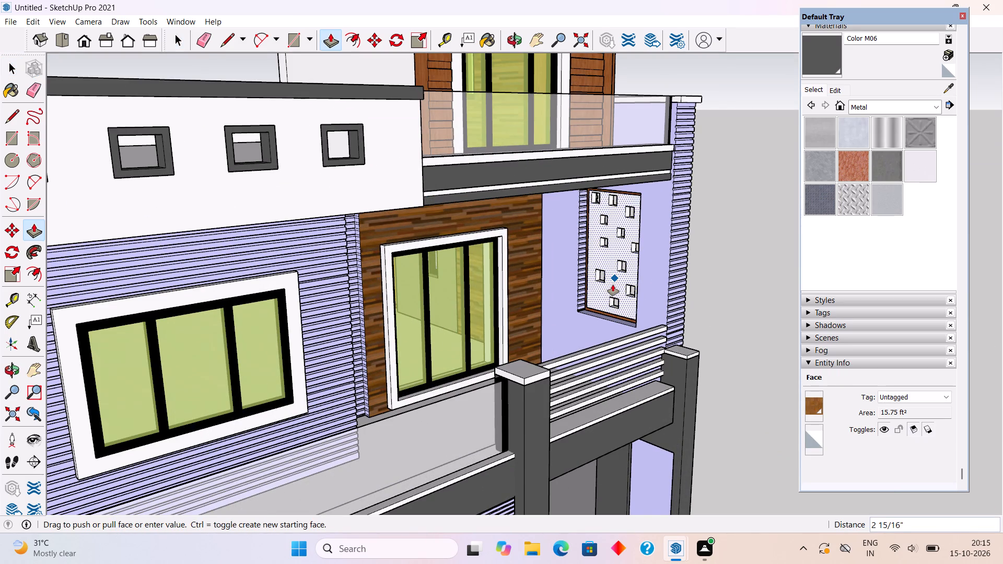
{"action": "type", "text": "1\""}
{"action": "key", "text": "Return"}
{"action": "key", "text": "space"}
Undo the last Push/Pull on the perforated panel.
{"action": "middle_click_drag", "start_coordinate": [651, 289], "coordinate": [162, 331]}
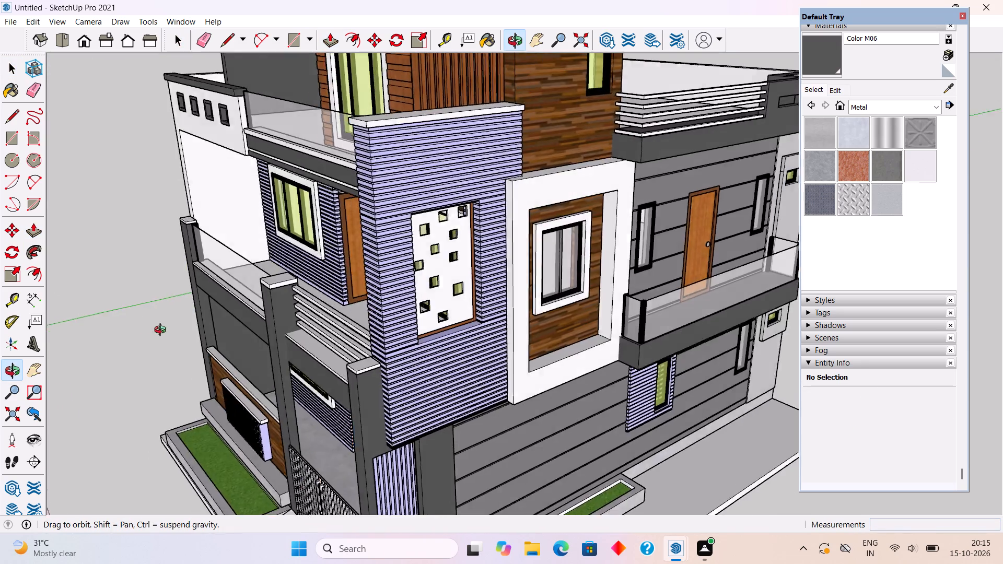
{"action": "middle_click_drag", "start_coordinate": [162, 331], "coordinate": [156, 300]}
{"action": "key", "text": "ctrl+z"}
Examine the whole house from the front corner, both close up and from a distance.
{"action": "scroll", "coordinate": [185, 323], "scroll_direction": "down", "scroll_amount": 5}
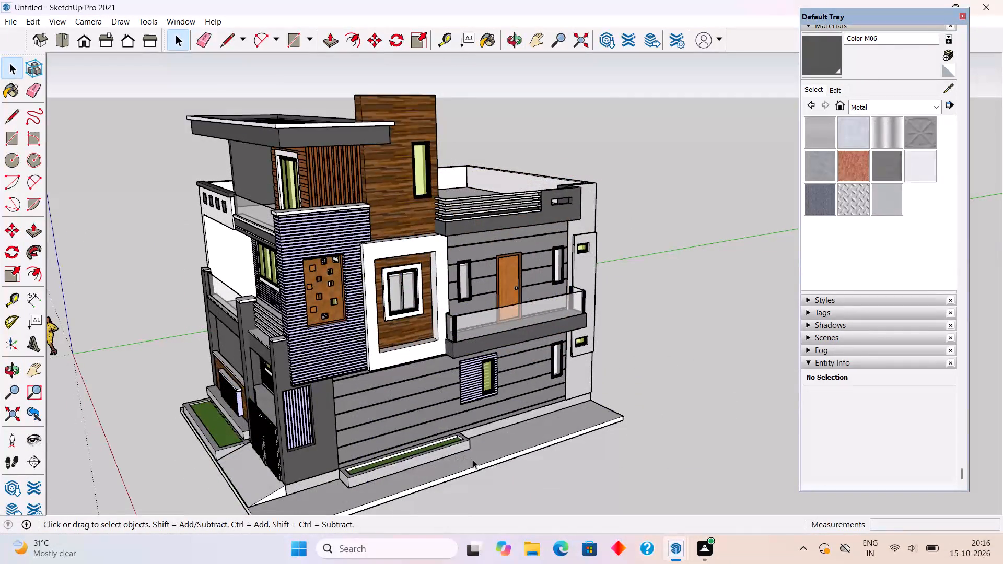
{"action": "scroll", "coordinate": [457, 454], "scroll_direction": "down", "scroll_amount": 2}
{"action": "middle_click_drag", "start_coordinate": [449, 455], "coordinate": [514, 384]}
{"action": "scroll", "coordinate": [514, 384], "scroll_direction": "down", "scroll_amount": 2}
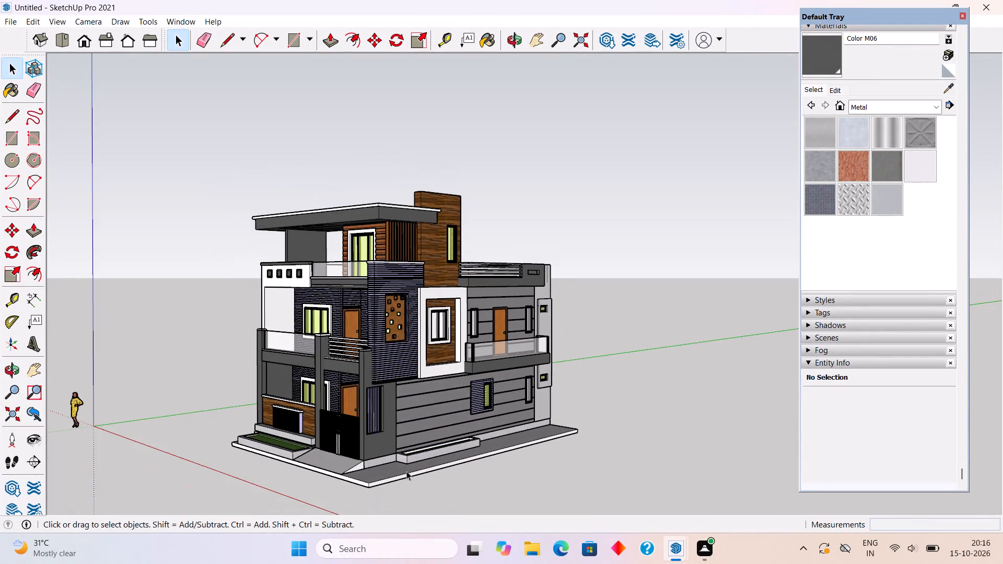
{"action": "scroll", "coordinate": [381, 487], "scroll_direction": "up", "scroll_amount": 4}
{"action": "middle_click_drag", "start_coordinate": [381, 487], "coordinate": [425, 485]}
{"action": "scroll", "coordinate": [425, 485], "scroll_direction": "down", "scroll_amount": 3}
{"action": "scroll", "coordinate": [374, 497], "scroll_direction": "up", "scroll_amount": 3}
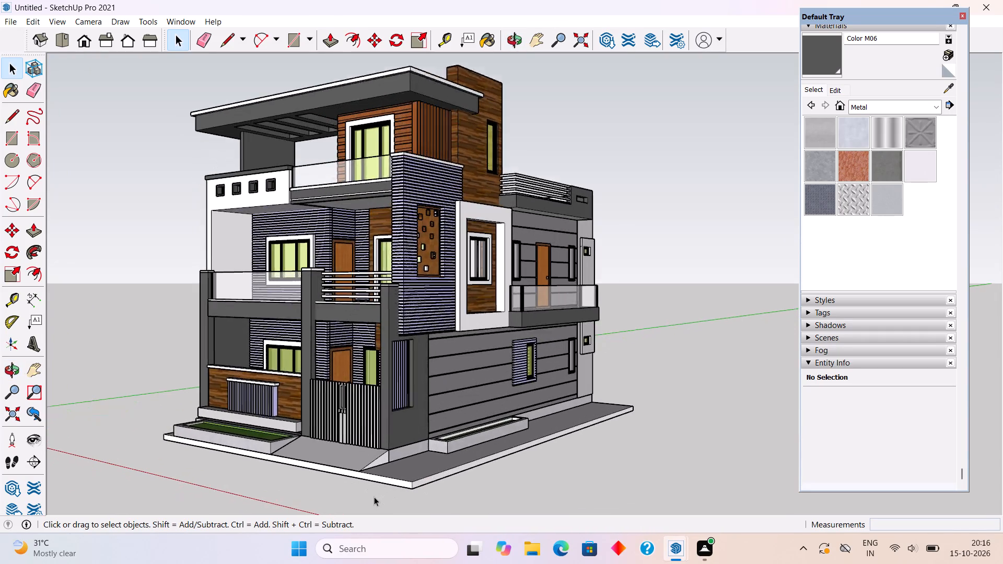
{"action": "scroll", "coordinate": [374, 497], "scroll_direction": "up", "scroll_amount": 1}
{"action": "scroll", "coordinate": [373, 494], "scroll_direction": "down", "scroll_amount": 2}
{"action": "middle_click_drag", "start_coordinate": [364, 479], "coordinate": [373, 477]}
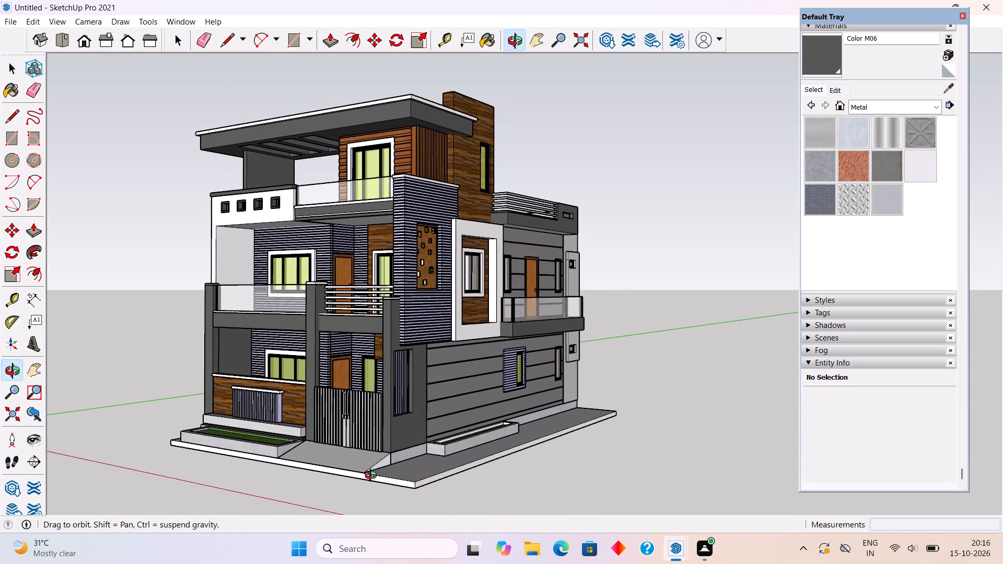
{"action": "middle_click_drag", "start_coordinate": [373, 477], "coordinate": [377, 477]}
{"action": "scroll", "coordinate": [377, 477], "scroll_direction": "down", "scroll_amount": 2}
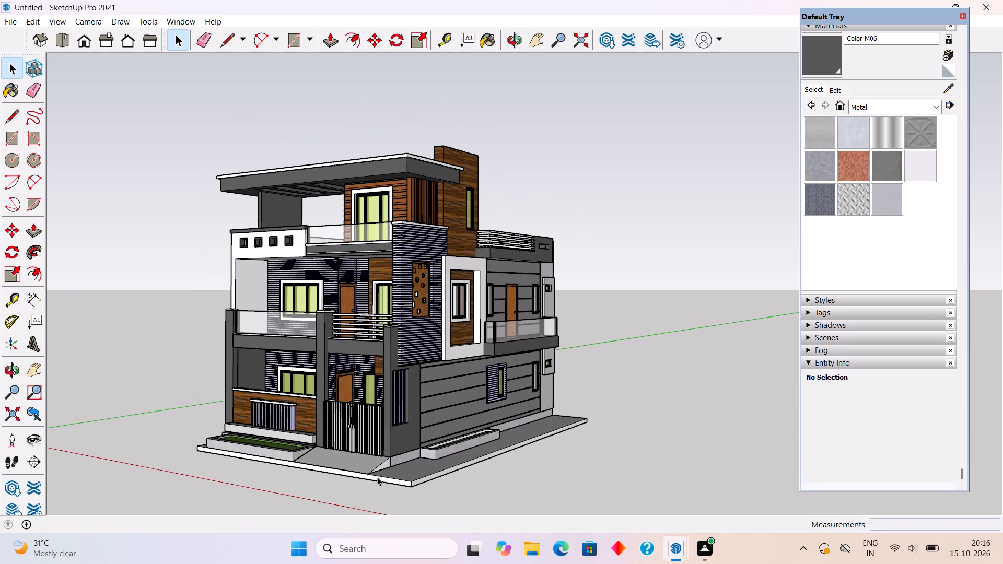
Inside its group, push/pull the front face of the wood-clad block under the balcony outward, towards the gate.
{"action": "middle_click_drag", "start_coordinate": [402, 399], "coordinate": [559, 375]}
{"action": "scroll", "coordinate": [396, 392], "scroll_direction": "up", "scroll_amount": 4}
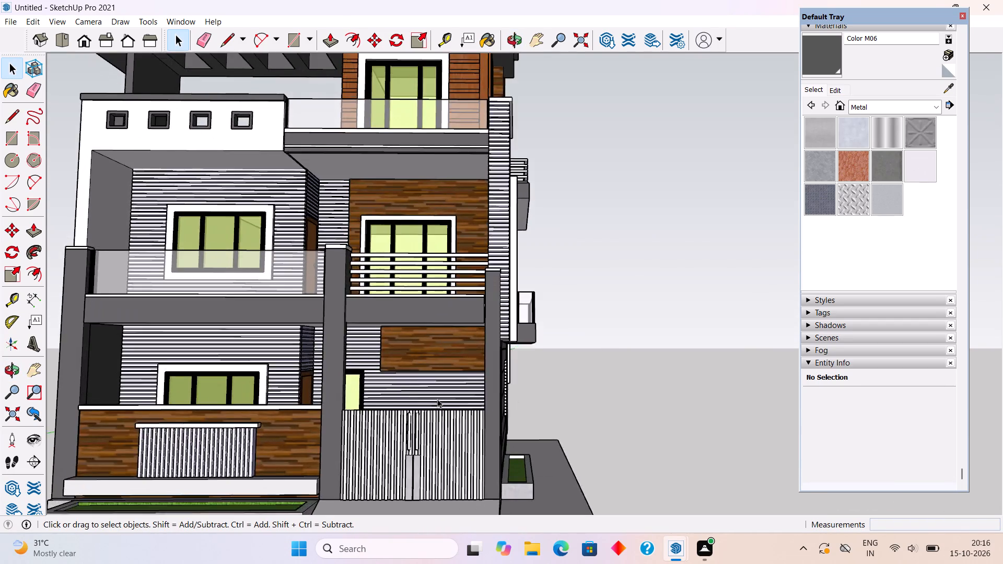
{"action": "middle_click_drag", "start_coordinate": [469, 411], "coordinate": [637, 438]}
{"action": "scroll", "coordinate": [523, 392], "scroll_direction": "up", "scroll_amount": 4}
{"action": "left_click", "coordinate": [458, 365]}
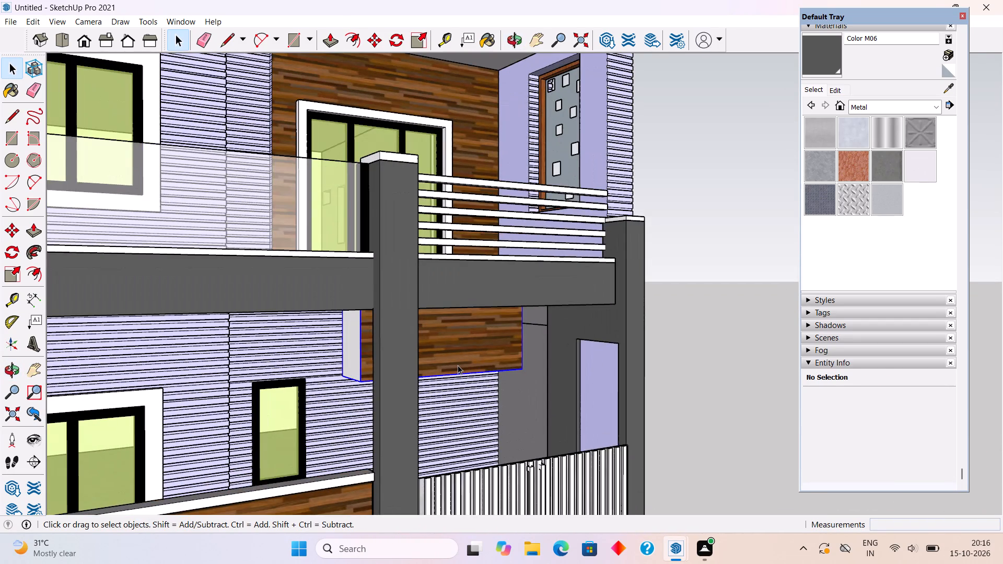
{"action": "key", "text": "p"}
{"action": "left_click", "coordinate": [458, 357]}
{"action": "key", "text": "space"}
{"action": "triple_click", "coordinate": [465, 360]}
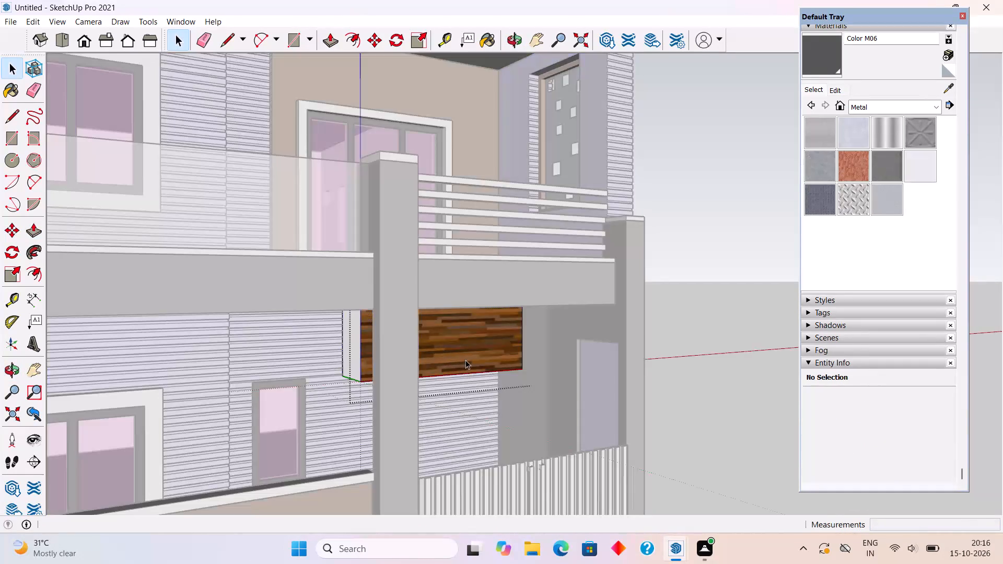
{"action": "key", "text": "p"}
{"action": "left_click", "coordinate": [465, 360]}
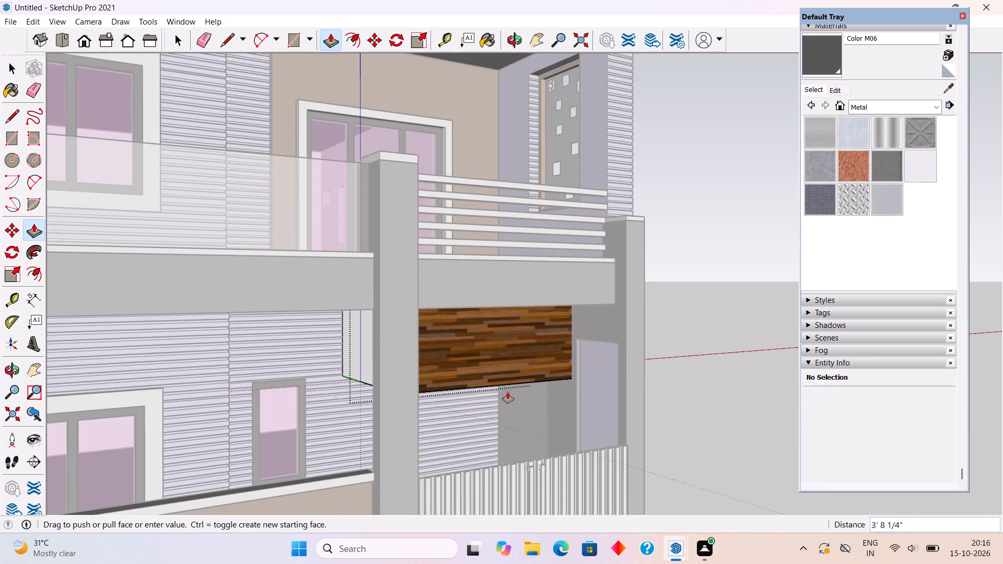
{"action": "left_click", "coordinate": [504, 384]}
{"action": "key", "text": "space"}
{"action": "scroll", "coordinate": [504, 384], "scroll_direction": "down", "scroll_amount": 6}
{"action": "left_click", "coordinate": [590, 356]}
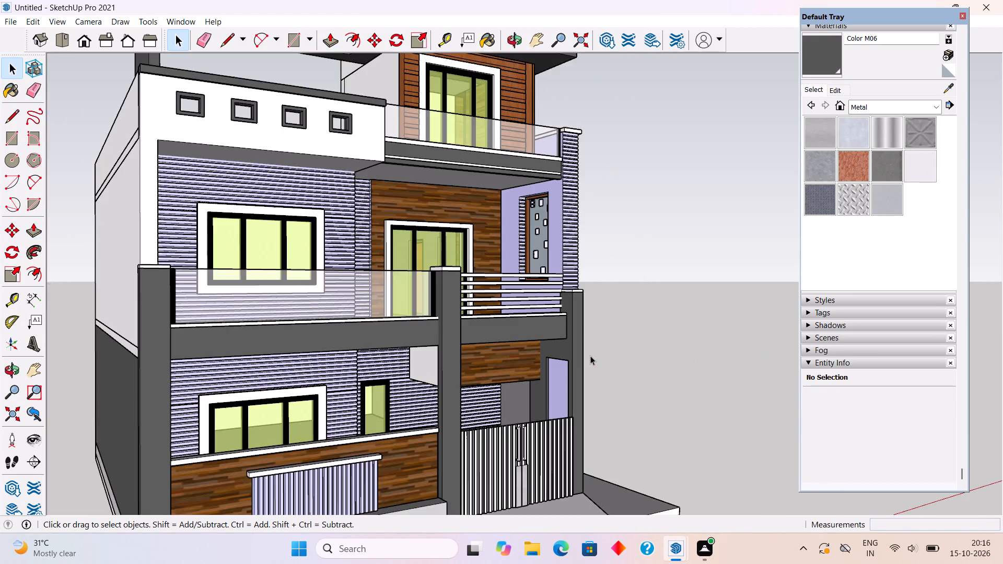
Push the front face of the wood-clad block under the balcony back by about 1' 2 1/2" and exit its group.
{"action": "middle_click_drag", "start_coordinate": [522, 382], "coordinate": [165, 408]}
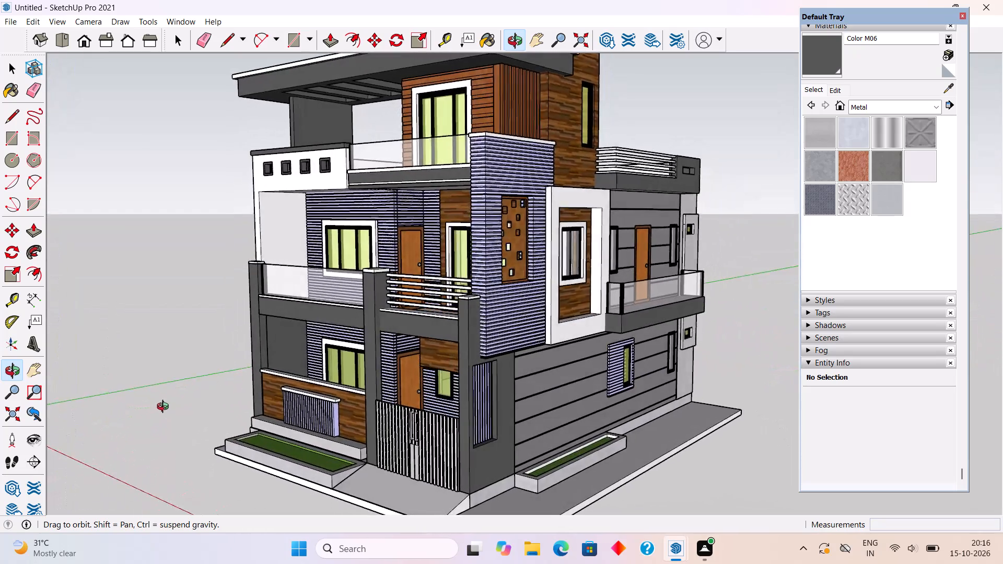
{"action": "middle_click_drag", "start_coordinate": [165, 408], "coordinate": [212, 381]}
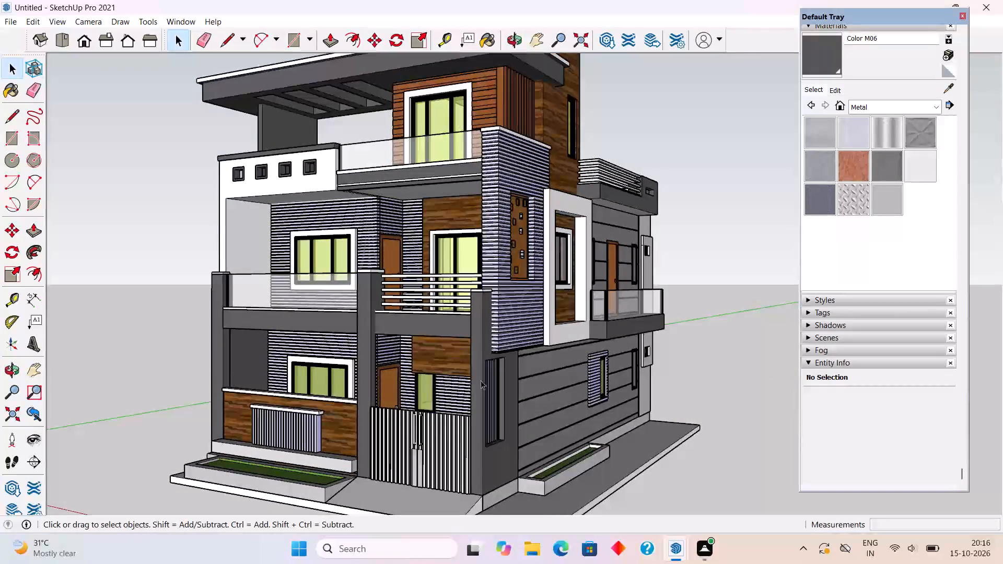
{"action": "middle_click_drag", "start_coordinate": [541, 397], "coordinate": [683, 399]}
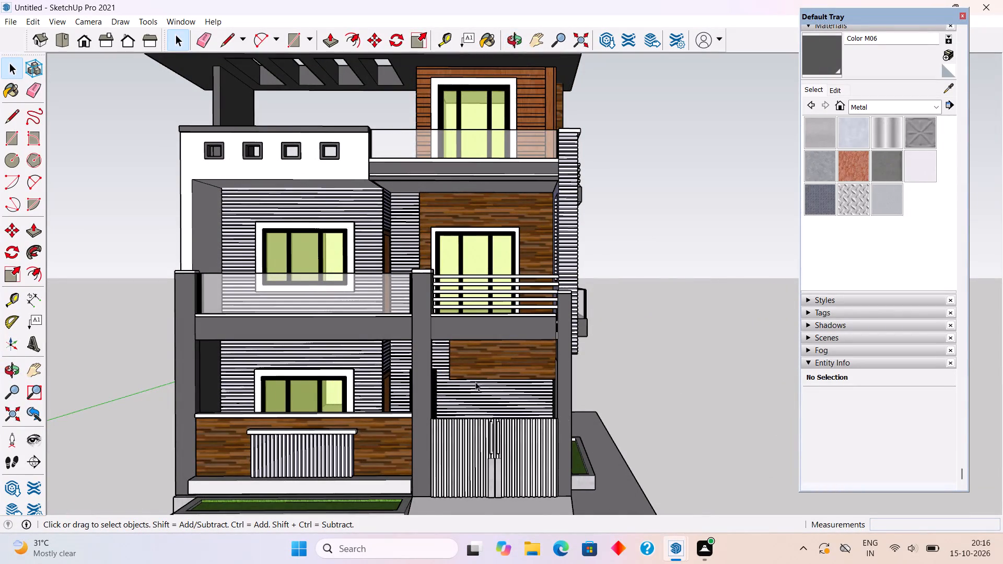
{"action": "scroll", "coordinate": [474, 376], "scroll_direction": "up", "scroll_amount": 2}
{"action": "middle_click_drag", "start_coordinate": [474, 376], "coordinate": [536, 374]}
{"action": "left_click", "coordinate": [537, 359]}
{"action": "scroll", "coordinate": [537, 359], "scroll_direction": "up", "scroll_amount": 4}
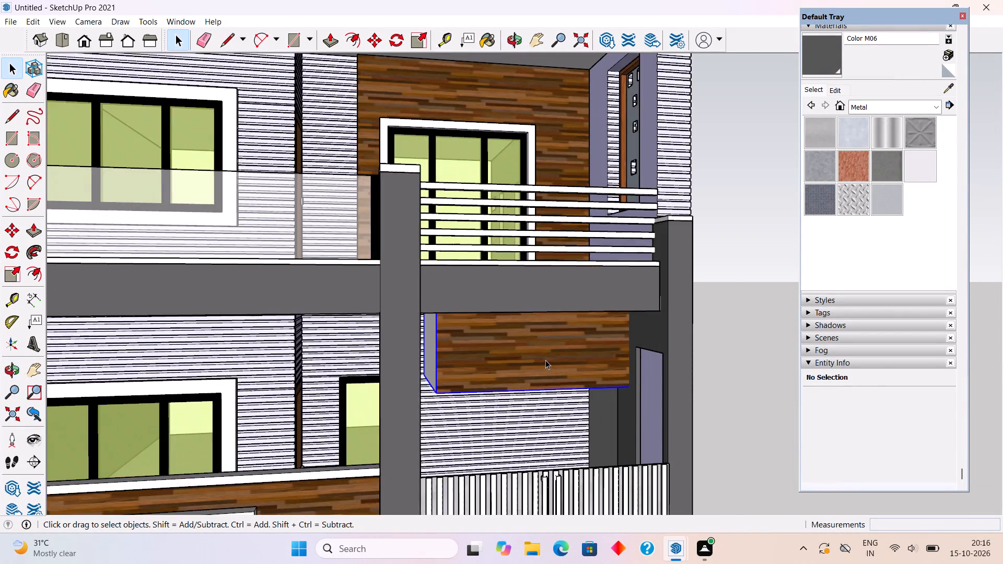
{"action": "scroll", "coordinate": [545, 360], "scroll_direction": "up", "scroll_amount": 2}
{"action": "triple_click", "coordinate": [547, 360]}
{"action": "key", "text": "p"}
{"action": "left_click", "coordinate": [547, 360]}
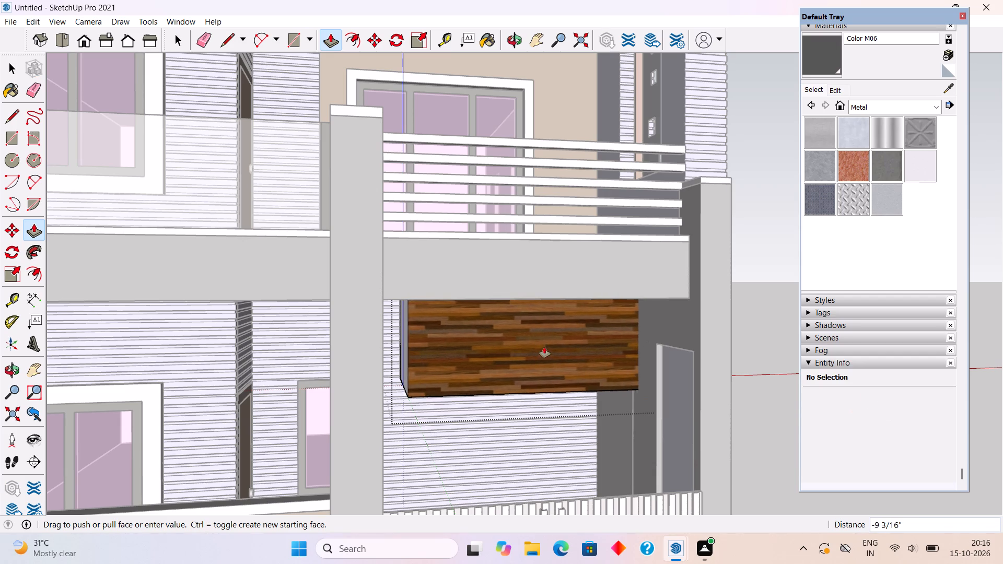
{"action": "middle_click_drag", "start_coordinate": [636, 427], "coordinate": [709, 285]}
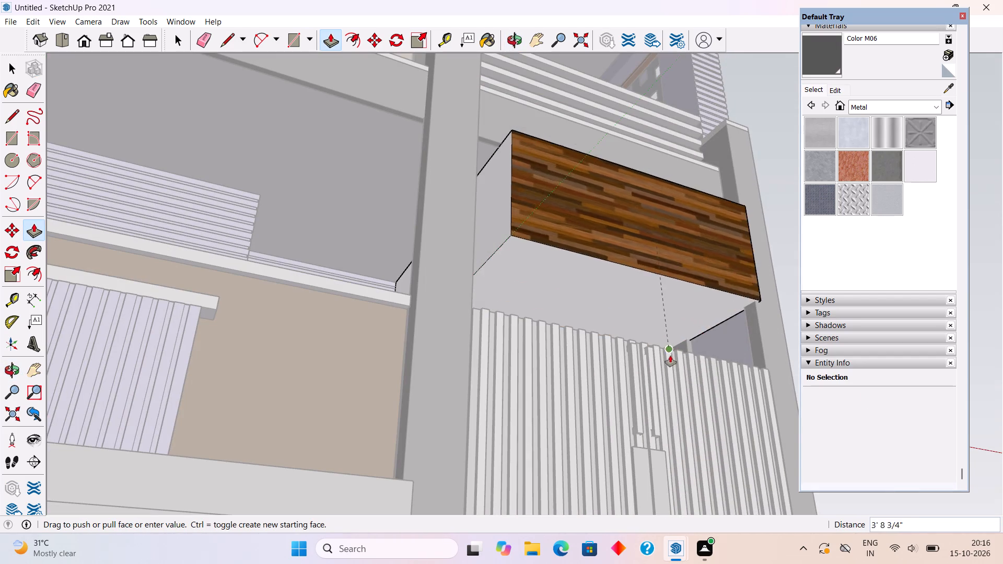
{"action": "middle_click_drag", "start_coordinate": [611, 323], "coordinate": [633, 458]}
{"action": "scroll", "coordinate": [633, 458], "scroll_direction": "up", "scroll_amount": 4}
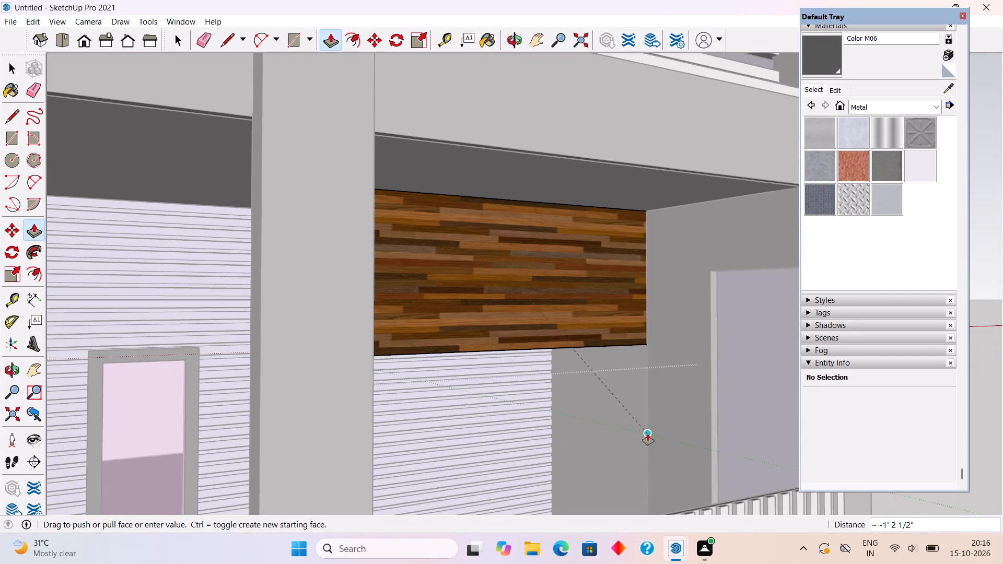
{"action": "left_click", "coordinate": [648, 434]}
{"action": "scroll", "coordinate": [648, 434], "scroll_direction": "down", "scroll_amount": 6}
{"action": "key", "text": "space"}
{"action": "scroll", "coordinate": [681, 415], "scroll_direction": "down", "scroll_amount": 3}
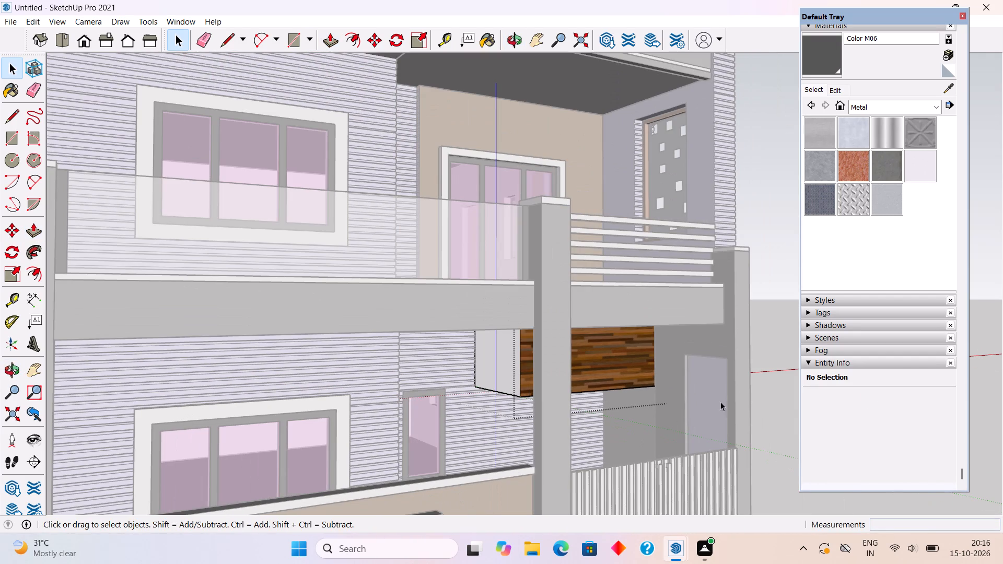
{"action": "left_click", "coordinate": [752, 363]}
{"action": "left_click", "coordinate": [757, 358]}
Examine the wood-clad block under the balcony and the whole house from the front corner, close up and from a distance.
{"action": "middle_click_drag", "start_coordinate": [737, 381], "coordinate": [448, 353]}
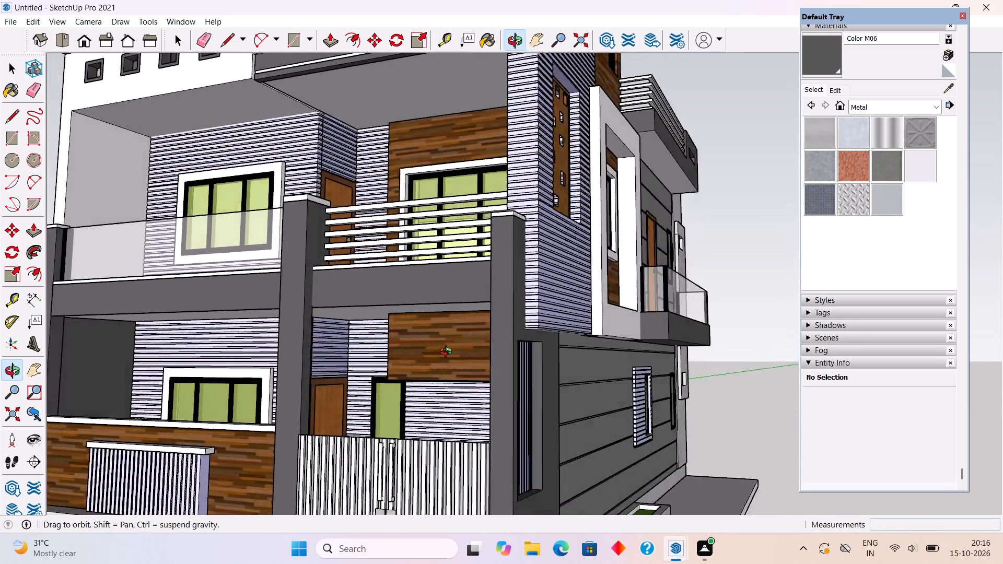
{"action": "middle_click_drag", "start_coordinate": [448, 353], "coordinate": [381, 364]}
{"action": "scroll", "coordinate": [381, 364], "scroll_direction": "up", "scroll_amount": 3}
{"action": "middle_click_drag", "start_coordinate": [388, 368], "coordinate": [419, 345]}
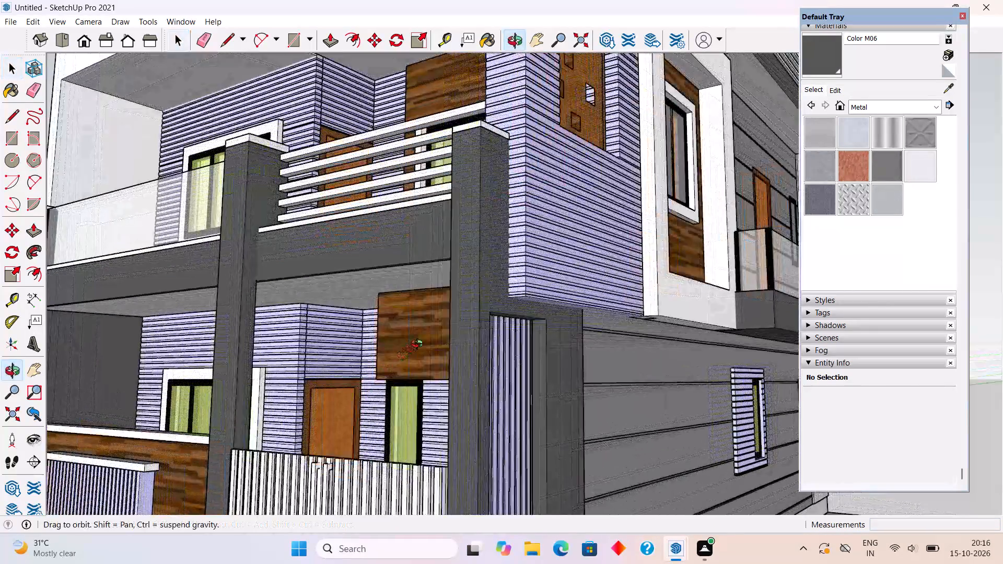
{"action": "middle_click_drag", "start_coordinate": [419, 345], "coordinate": [433, 357]}
{"action": "scroll", "coordinate": [433, 357], "scroll_direction": "down", "scroll_amount": 5}
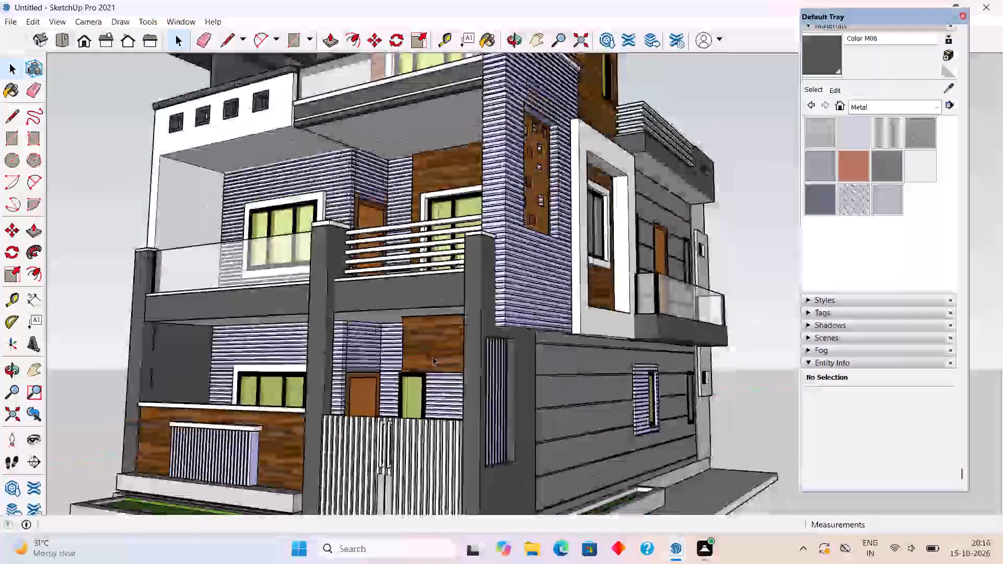
{"action": "middle_click_drag", "start_coordinate": [433, 382], "coordinate": [433, 404]}
{"action": "scroll", "coordinate": [433, 404], "scroll_direction": "down", "scroll_amount": 7}
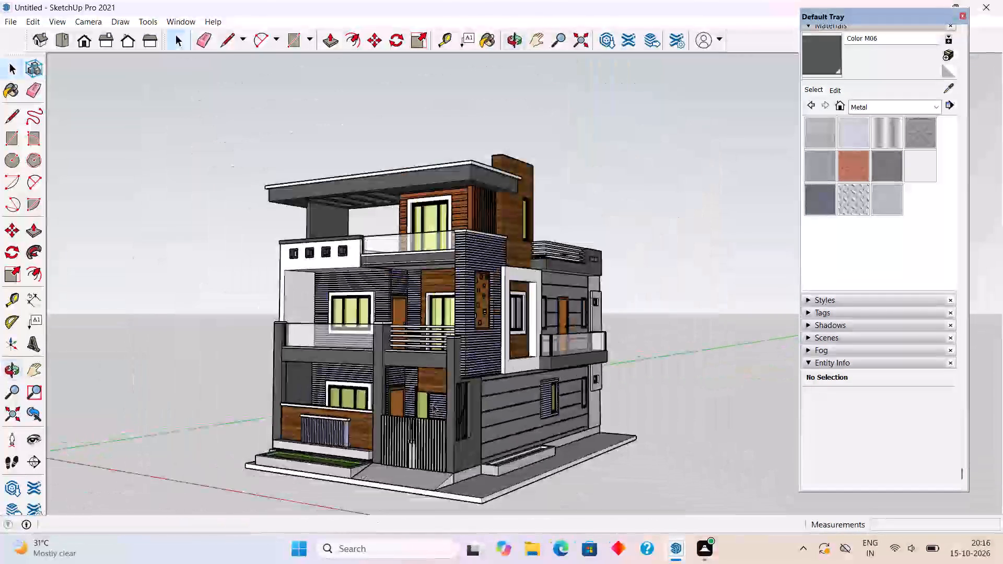
{"action": "scroll", "coordinate": [433, 404], "scroll_direction": "down", "scroll_amount": 1}
{"action": "middle_click_drag", "start_coordinate": [433, 409], "coordinate": [424, 430]}
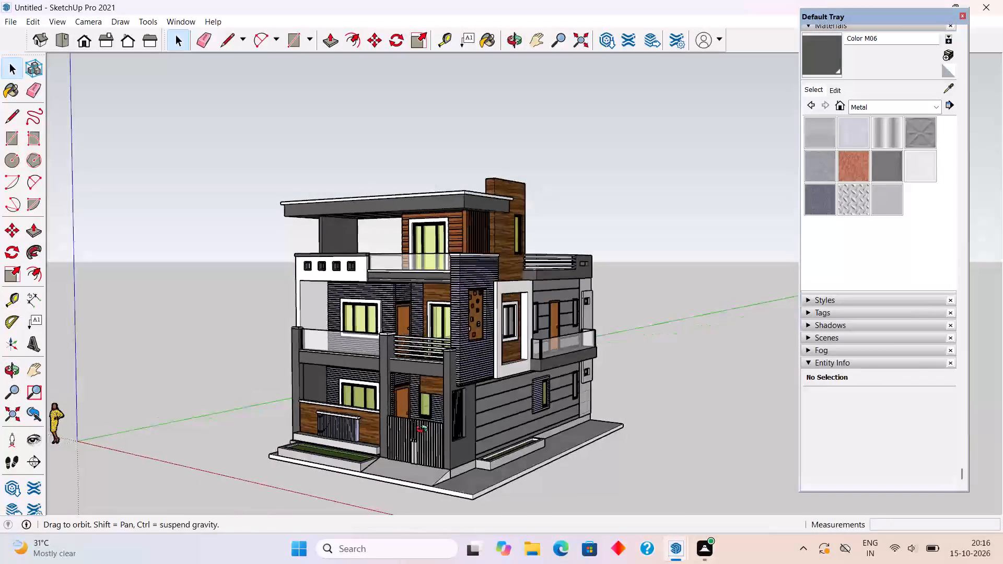
{"action": "middle_click_drag", "start_coordinate": [424, 430], "coordinate": [410, 417]}
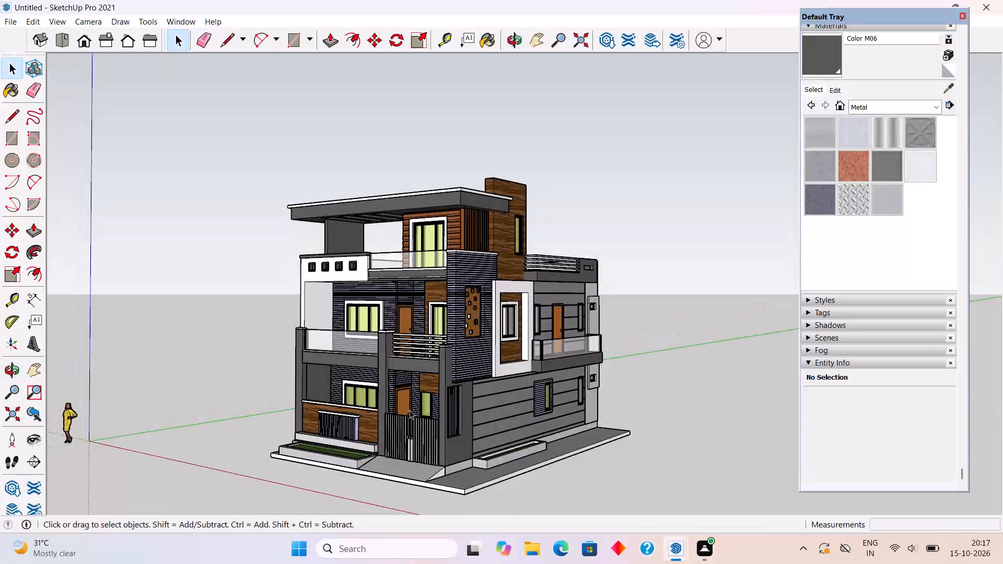
Inside the balcony beam's group, draw a thin rectangle about 8' by 2 7/16" across the beam's front face above the gate.
{"action": "middle_click_drag", "start_coordinate": [365, 401], "coordinate": [637, 385]}
{"action": "scroll", "coordinate": [497, 370], "scroll_direction": "up", "scroll_amount": 10}
{"action": "triple_click", "coordinate": [551, 366]}
{"action": "scroll", "coordinate": [564, 338], "scroll_direction": "up", "scroll_amount": 2}
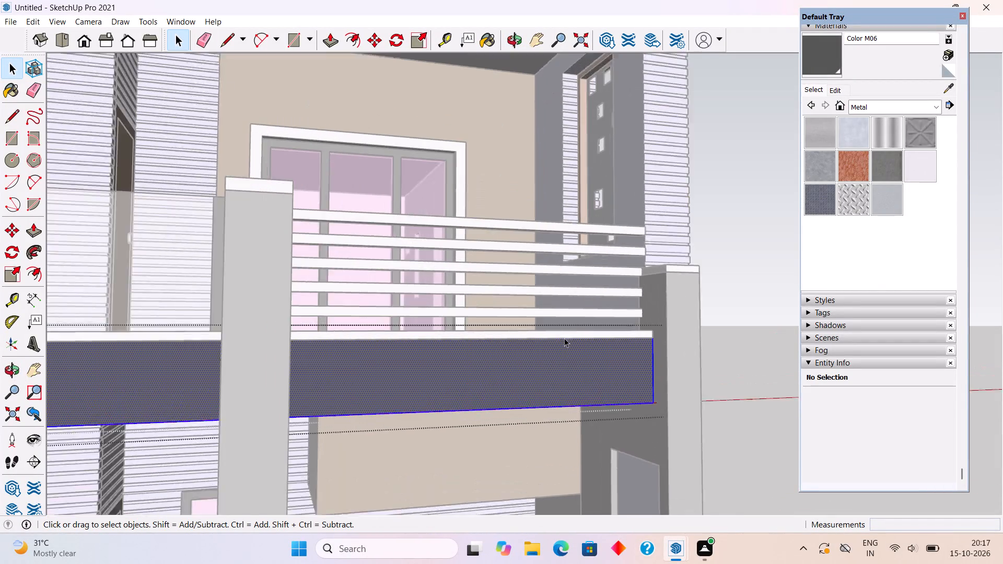
{"action": "scroll", "coordinate": [564, 338], "scroll_direction": "up", "scroll_amount": 5}
{"action": "middle_click_drag", "start_coordinate": [528, 373], "coordinate": [453, 388]}
{"action": "key", "text": "r"}
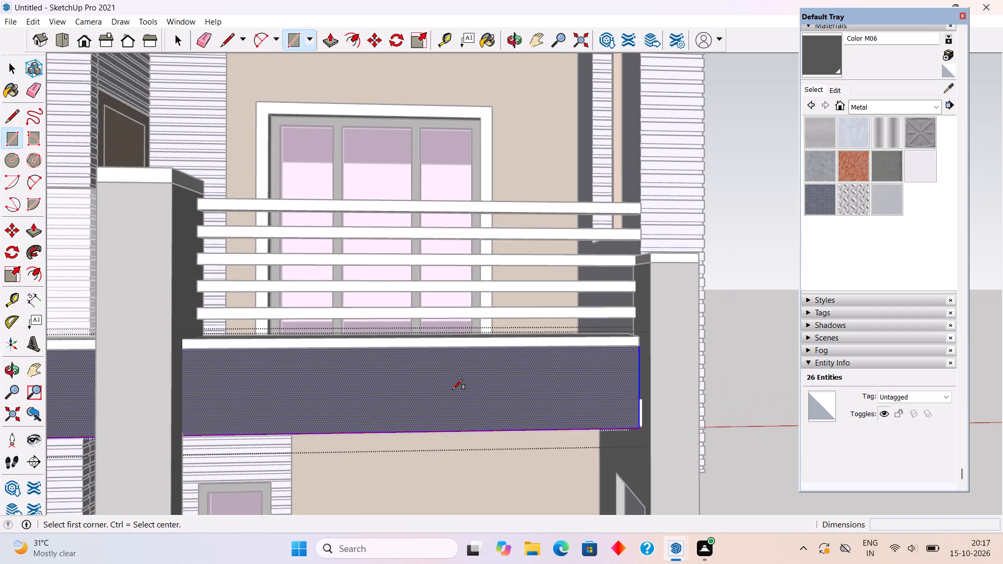
{"action": "scroll", "coordinate": [197, 405], "scroll_direction": "up", "scroll_amount": 8}
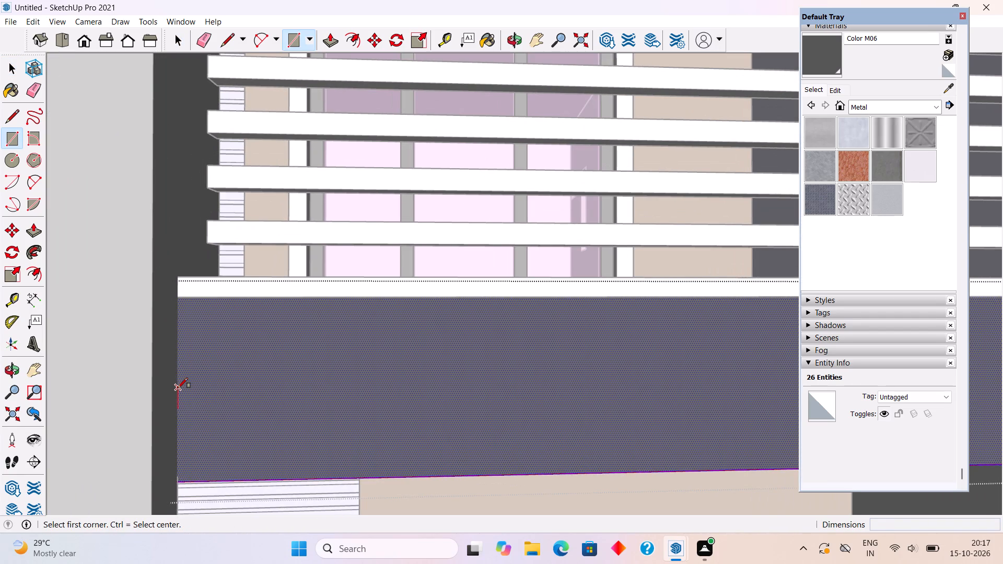
{"action": "left_click", "coordinate": [178, 388]}
{"action": "scroll", "coordinate": [185, 420], "scroll_direction": "down", "scroll_amount": 7}
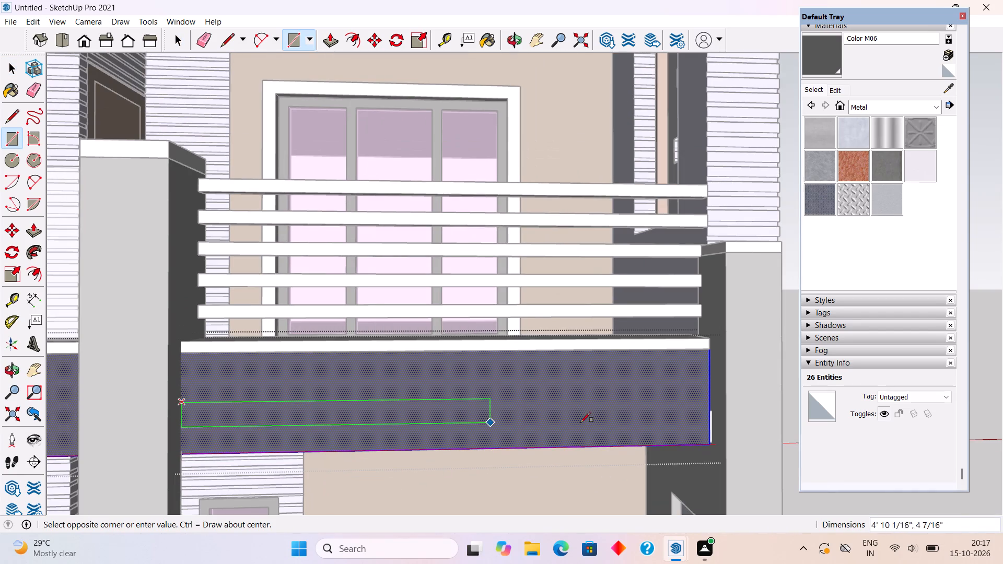
{"action": "scroll", "coordinate": [710, 409], "scroll_direction": "up", "scroll_amount": 4}
{"action": "left_click", "coordinate": [710, 409]}
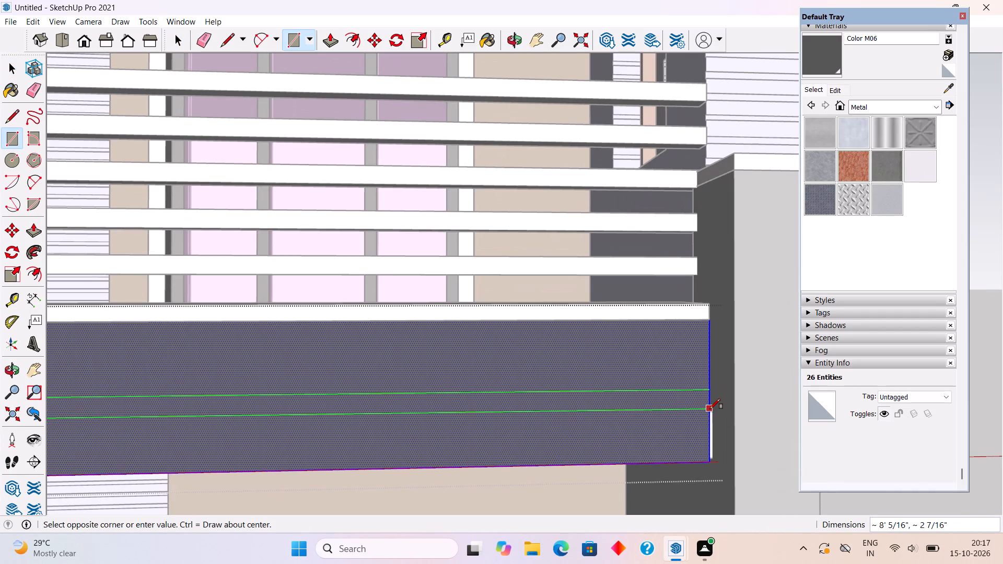
Push the thin strip on the balcony beam 2" inward to form a horizontal groove.
{"action": "key", "text": "p"}
{"action": "left_click", "coordinate": [691, 402]}
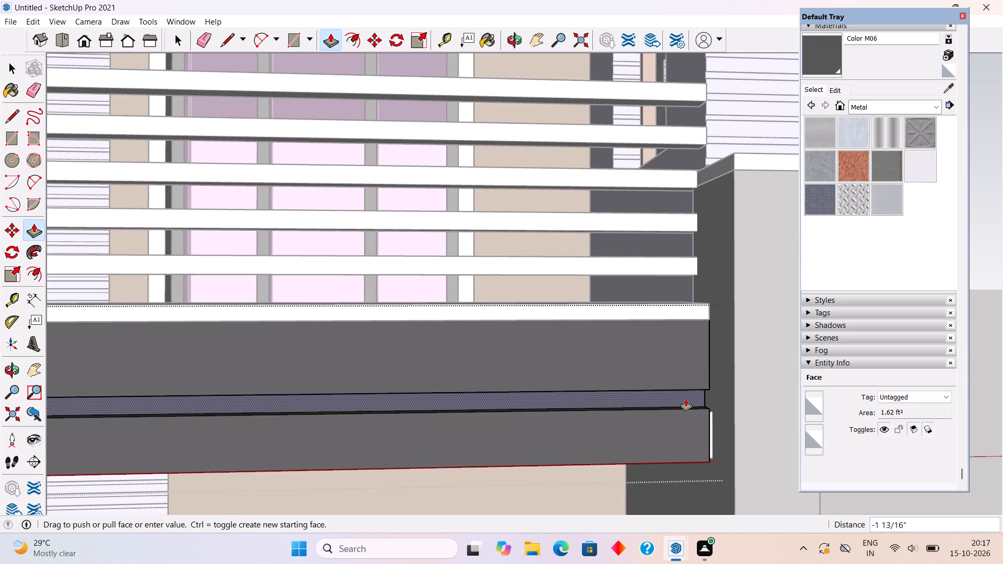
{"action": "left_click", "coordinate": [685, 401]}
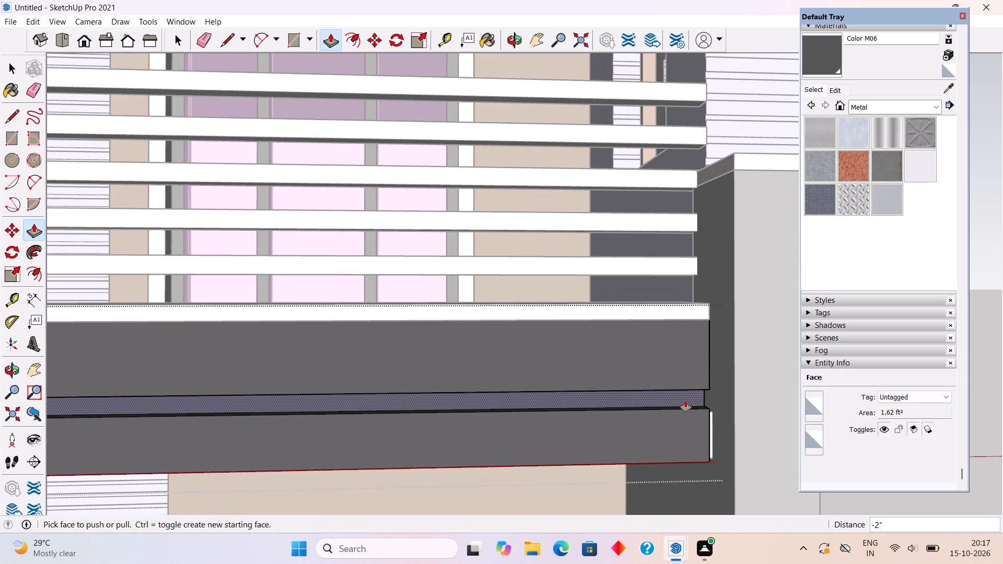
{"action": "key", "text": "space"}
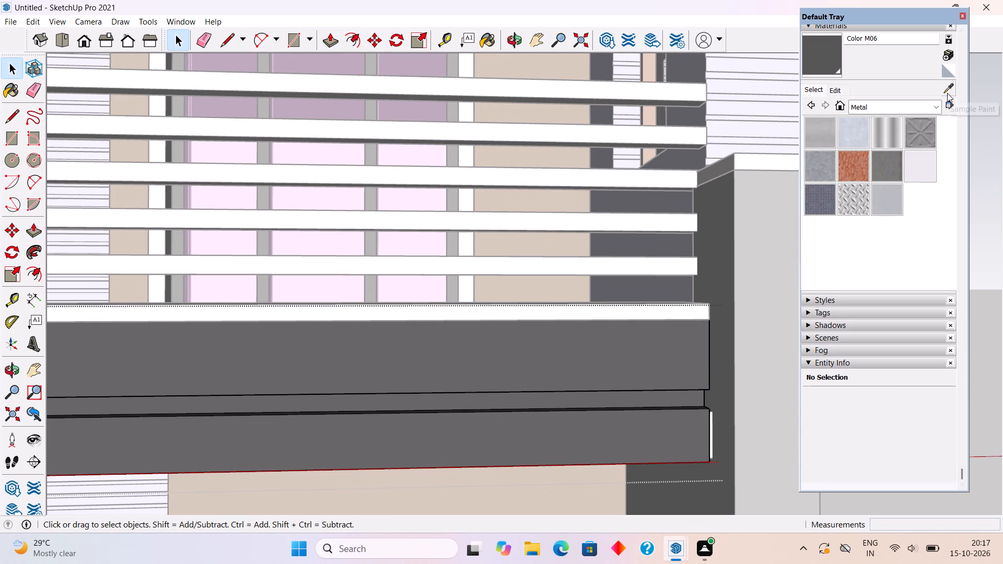
Paint the balcony beam's groove with white Color M00 from the Colors collection, including its inner edges, and exit the group.
{"action": "left_click", "coordinate": [904, 104]}
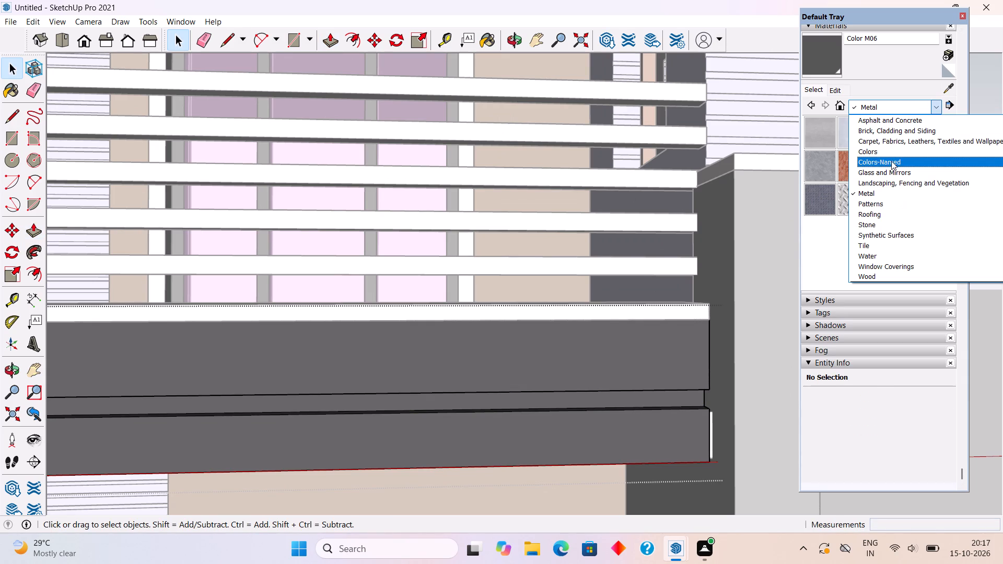
{"action": "left_click", "coordinate": [891, 154]}
{"action": "scroll", "coordinate": [817, 189], "scroll_direction": "down", "scroll_amount": 6}
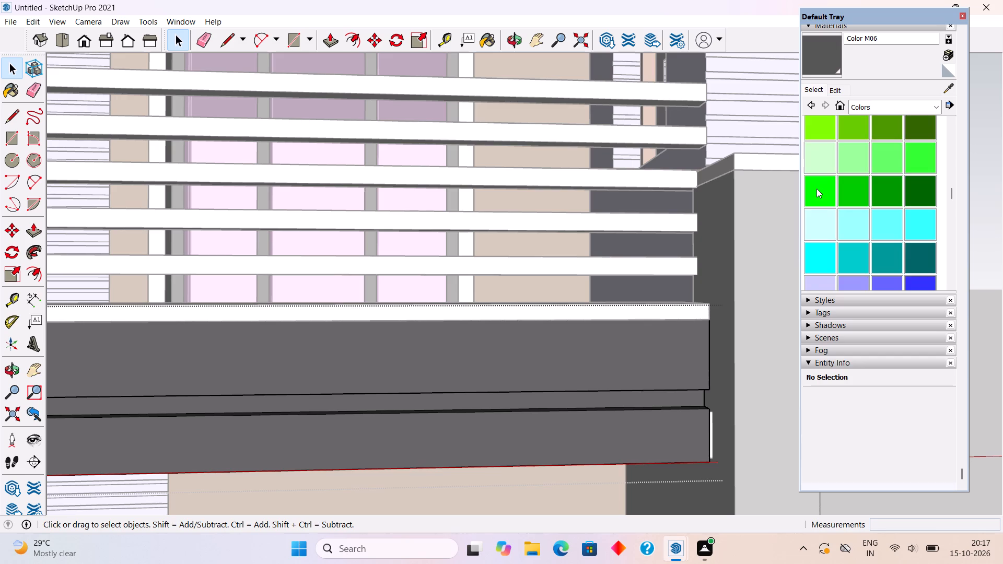
{"action": "scroll", "coordinate": [817, 189], "scroll_direction": "down", "scroll_amount": 5}
{"action": "left_click", "coordinate": [831, 237]}
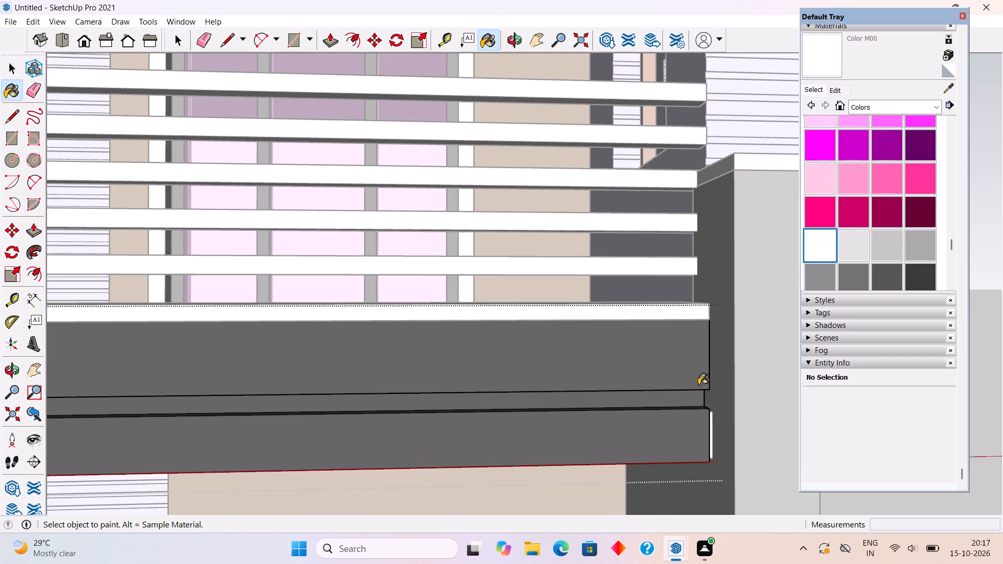
{"action": "scroll", "coordinate": [698, 385], "scroll_direction": "up", "scroll_amount": 3}
{"action": "left_click", "coordinate": [686, 398]}
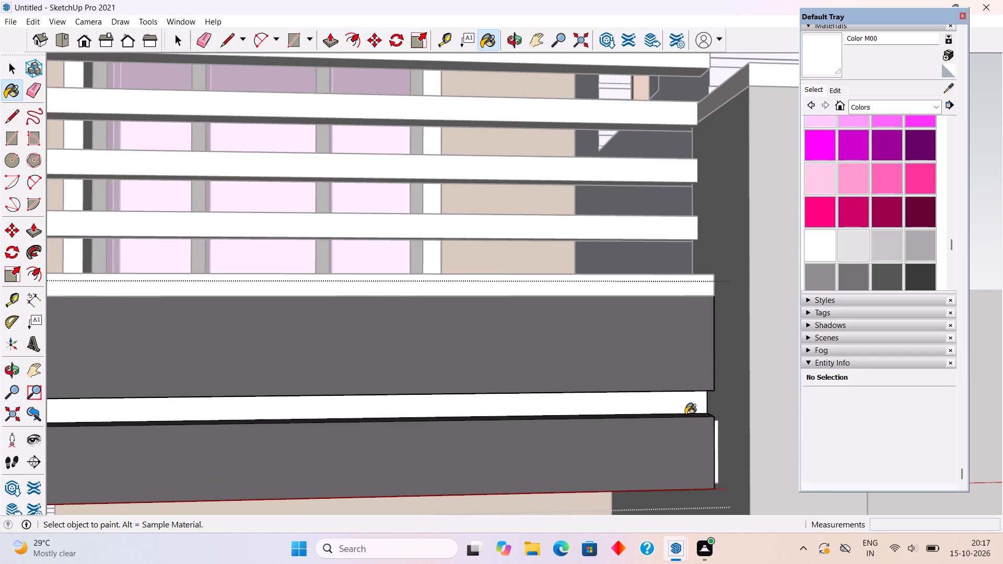
{"action": "left_click", "coordinate": [685, 415]}
{"action": "middle_click_drag", "start_coordinate": [685, 404], "coordinate": [685, 318]}
{"action": "scroll", "coordinate": [683, 347], "scroll_direction": "up", "scroll_amount": 2}
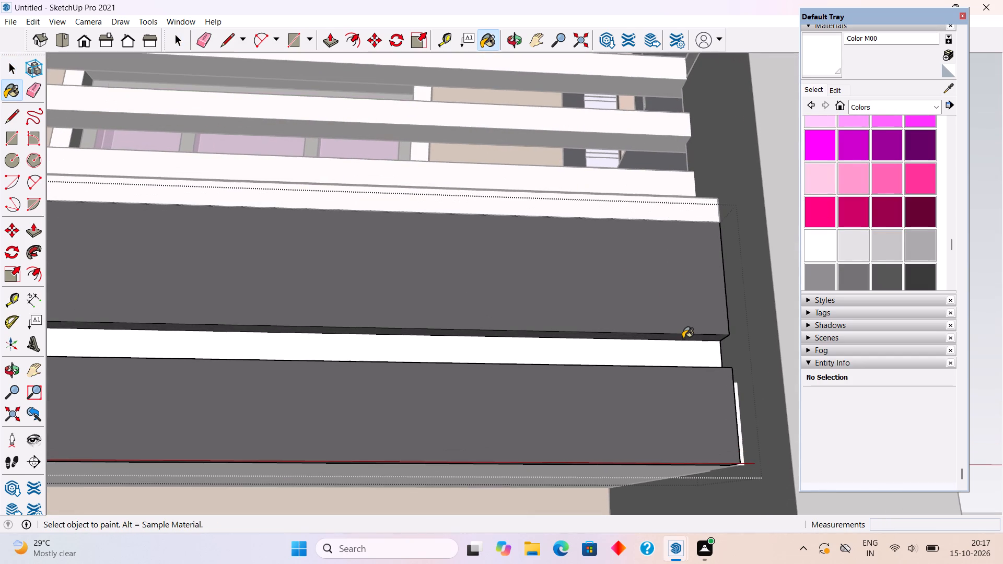
{"action": "left_click", "coordinate": [683, 338]}
{"action": "scroll", "coordinate": [683, 338], "scroll_direction": "down", "scroll_amount": 1}
{"action": "key", "text": "space"}
{"action": "scroll", "coordinate": [683, 338], "scroll_direction": "down", "scroll_amount": 13}
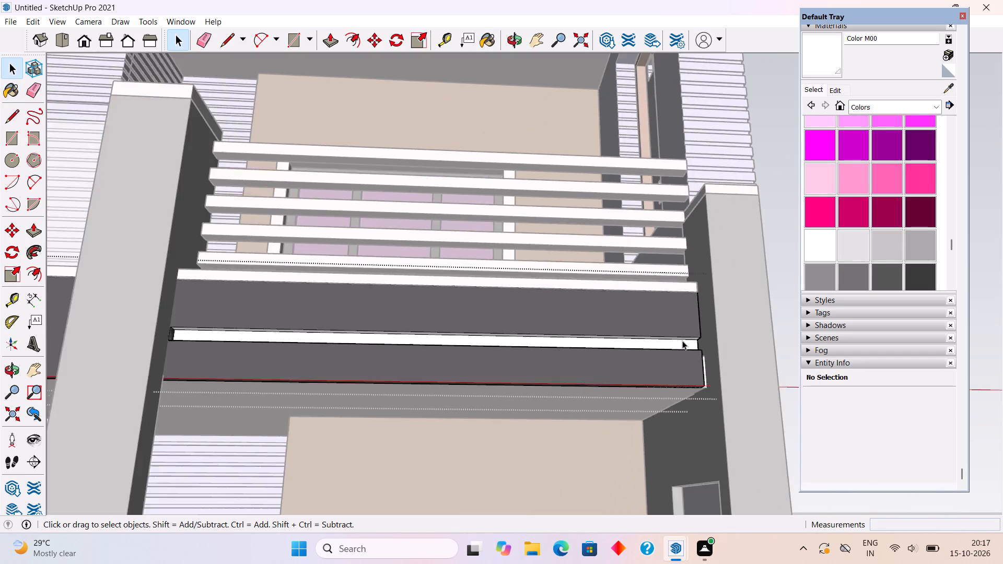
{"action": "scroll", "coordinate": [682, 340], "scroll_direction": "down", "scroll_amount": 4}
{"action": "left_click", "coordinate": [748, 307]}
Examine the whole house from the front and the front corner, checking the balcony beam and the white first-floor frame.
{"action": "scroll", "coordinate": [748, 307], "scroll_direction": "down", "scroll_amount": 6}
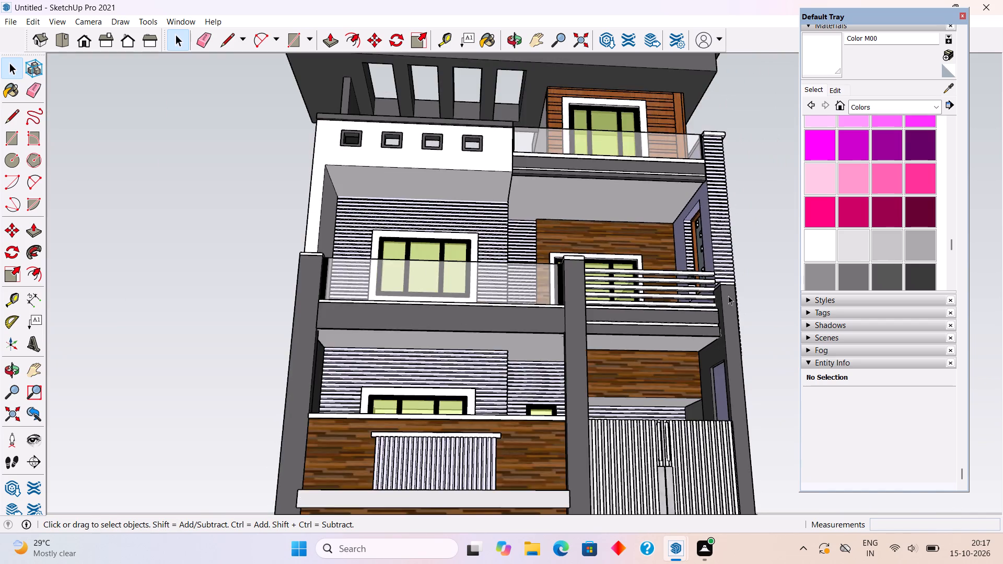
{"action": "middle_click_drag", "start_coordinate": [725, 302], "coordinate": [686, 441]}
{"action": "scroll", "coordinate": [706, 369], "scroll_direction": "down", "scroll_amount": 1}
{"action": "scroll", "coordinate": [687, 440], "scroll_direction": "down", "scroll_amount": 3}
{"action": "scroll", "coordinate": [686, 441], "scroll_direction": "up", "scroll_amount": 1}
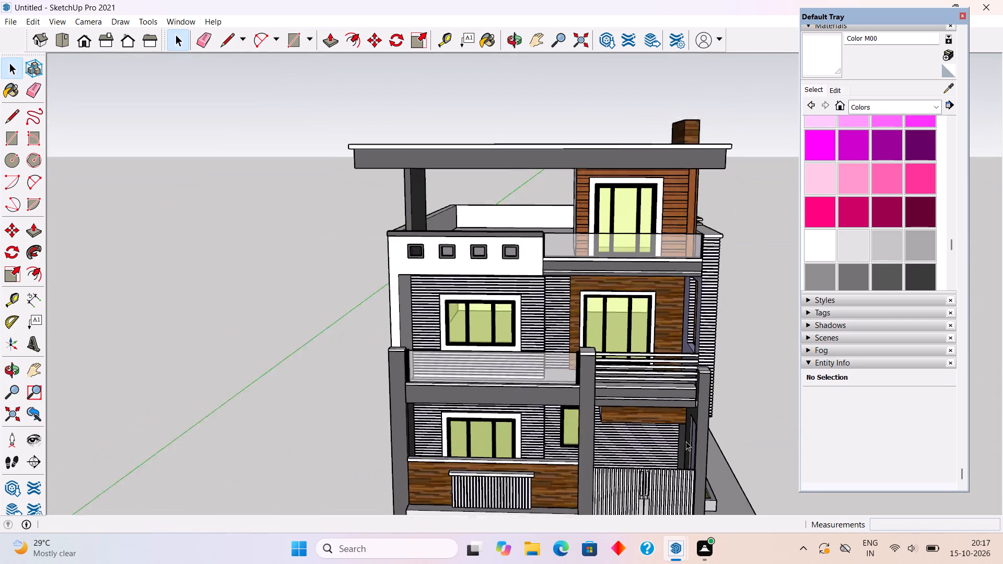
{"action": "scroll", "coordinate": [686, 441], "scroll_direction": "up", "scroll_amount": 2}
{"action": "scroll", "coordinate": [594, 365], "scroll_direction": "down", "scroll_amount": 6}
{"action": "middle_click_drag", "start_coordinate": [611, 394], "coordinate": [496, 369]}
{"action": "scroll", "coordinate": [582, 394], "scroll_direction": "down", "scroll_amount": 1}
{"action": "scroll", "coordinate": [496, 368], "scroll_direction": "down", "scroll_amount": 2}
{"action": "scroll", "coordinate": [569, 419], "scroll_direction": "up", "scroll_amount": 4}
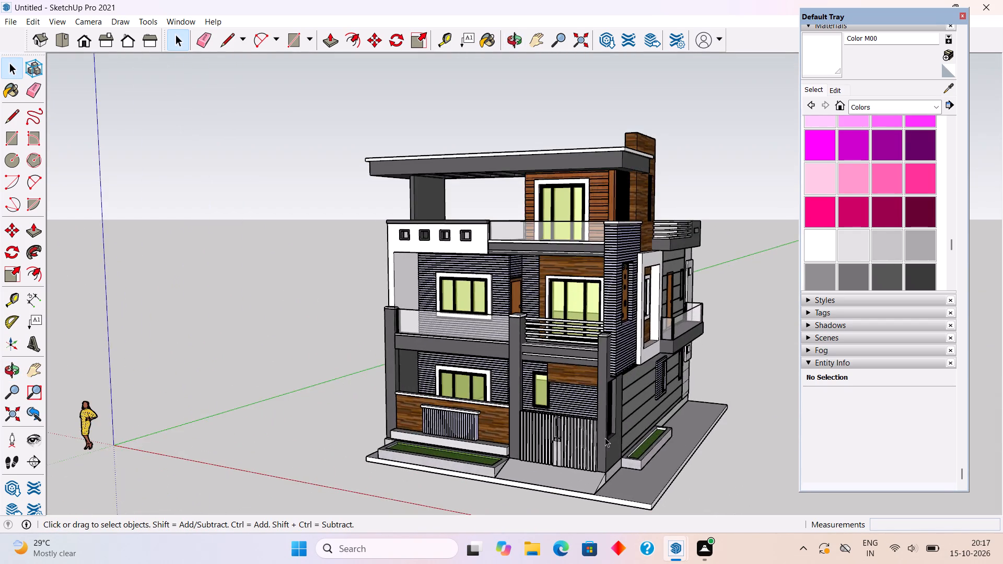
{"action": "middle_click_drag", "start_coordinate": [587, 434], "coordinate": [522, 413]}
{"action": "scroll", "coordinate": [522, 413], "scroll_direction": "up", "scroll_amount": 1}
{"action": "scroll", "coordinate": [622, 435], "scroll_direction": "up", "scroll_amount": 1}
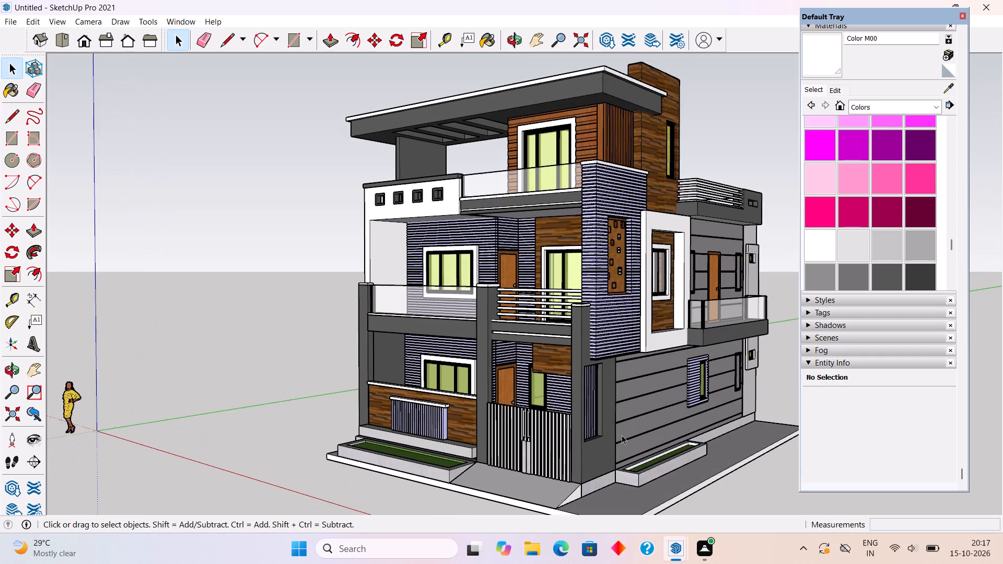
{"action": "middle_click", "coordinate": [622, 435]}
{"action": "scroll", "coordinate": [622, 435], "scroll_direction": "down", "scroll_amount": 2}
{"action": "scroll", "coordinate": [638, 480], "scroll_direction": "up", "scroll_amount": 1}
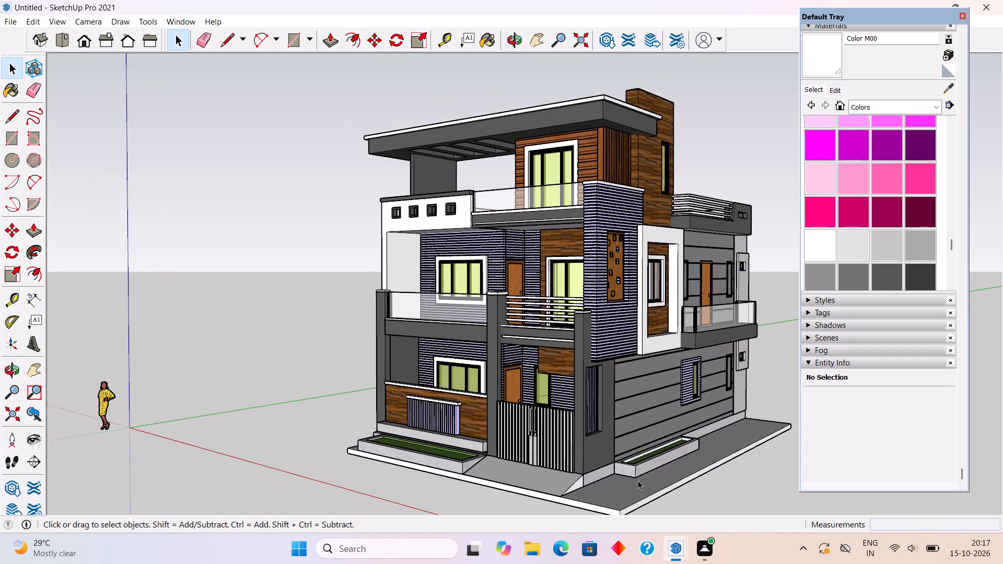
{"action": "middle_click_drag", "start_coordinate": [638, 480], "coordinate": [655, 477]}
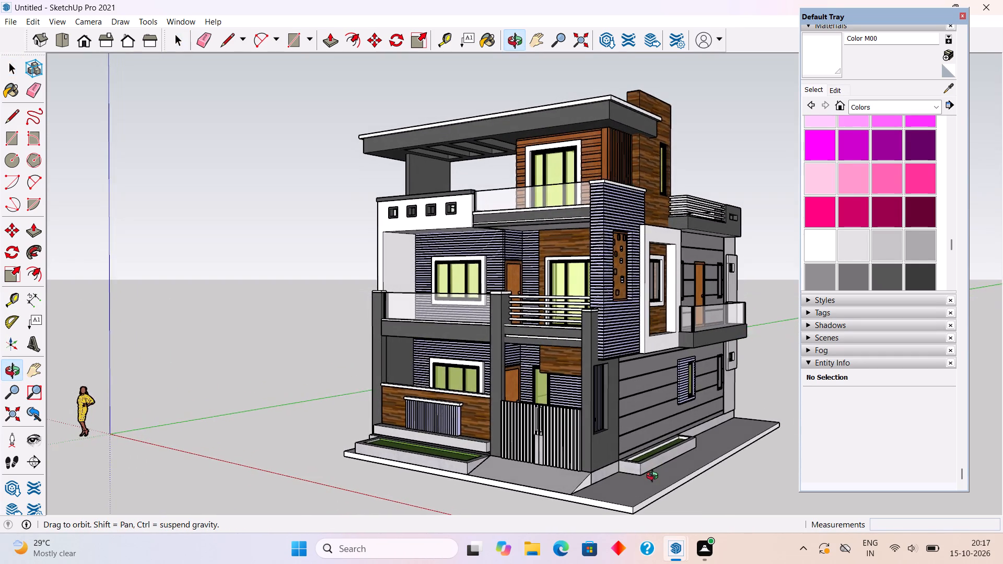
{"action": "middle_click_drag", "start_coordinate": [655, 477], "coordinate": [635, 495]}
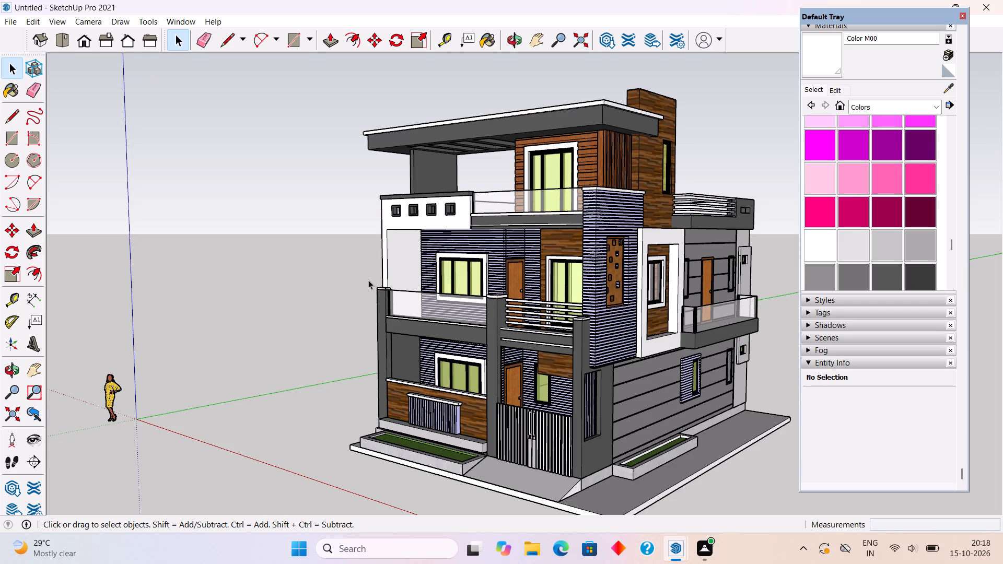
{"action": "left_click", "coordinate": [399, 264]}
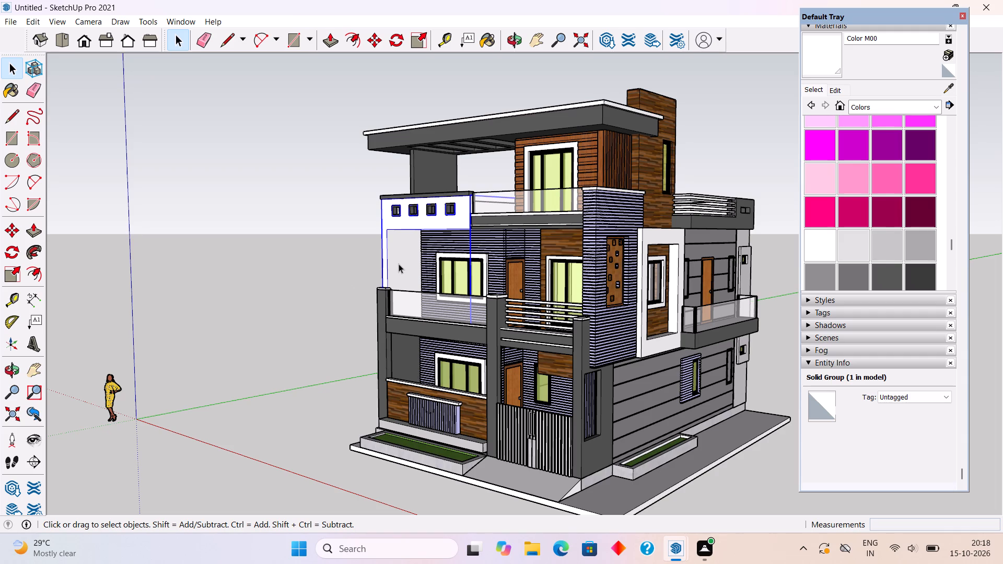
{"action": "left_click", "coordinate": [343, 248]}
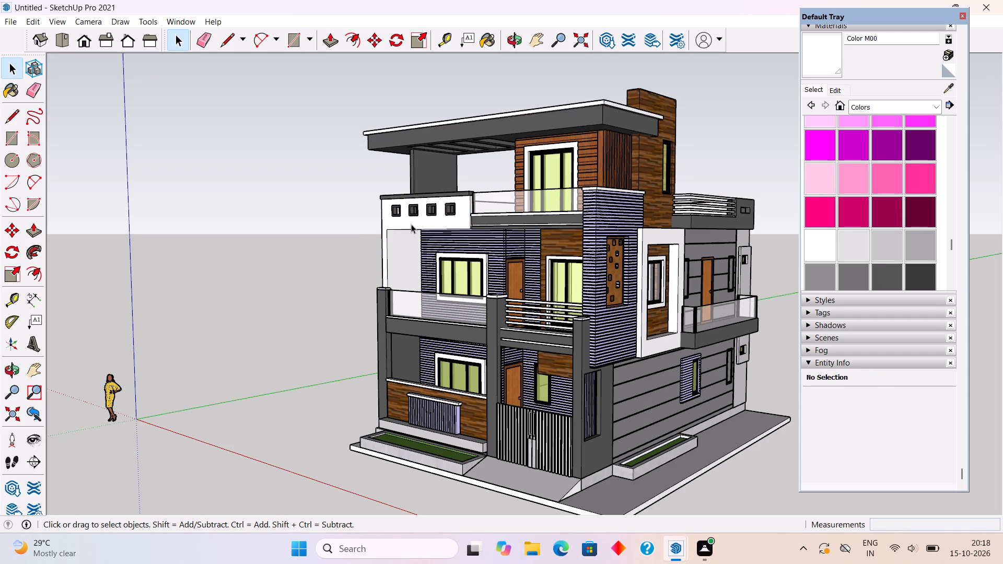
{"action": "middle_click_drag", "start_coordinate": [417, 246], "coordinate": [391, 215]}
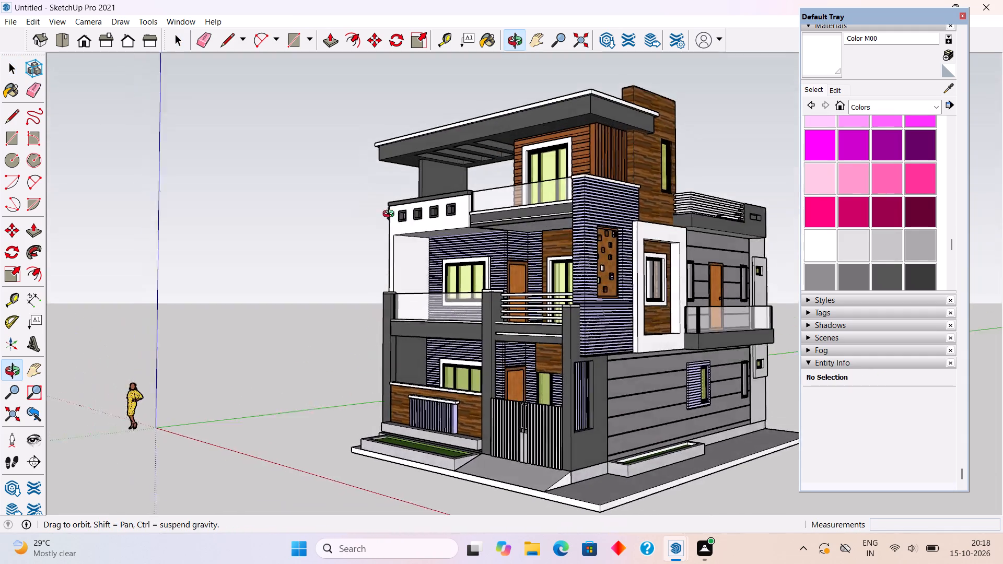
{"action": "middle_click_drag", "start_coordinate": [391, 215], "coordinate": [422, 172]}
{"action": "middle_click_drag", "start_coordinate": [472, 240], "coordinate": [494, 280]}
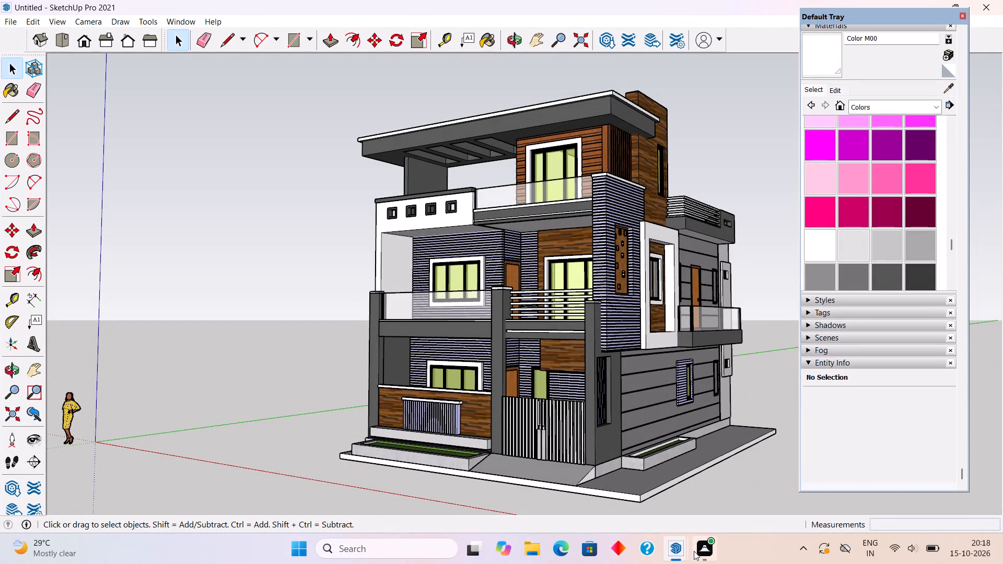
Save the house model in the Downloads folder as a SketchUp model named "elevation 14".
{"action": "left_click", "coordinate": [13, 20]}
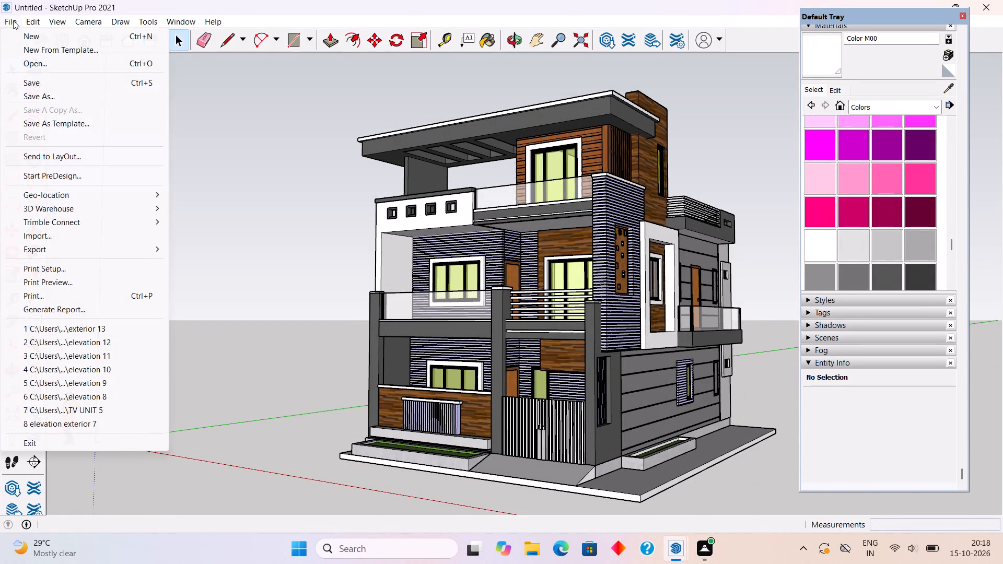
{"action": "left_click", "coordinate": [43, 92]}
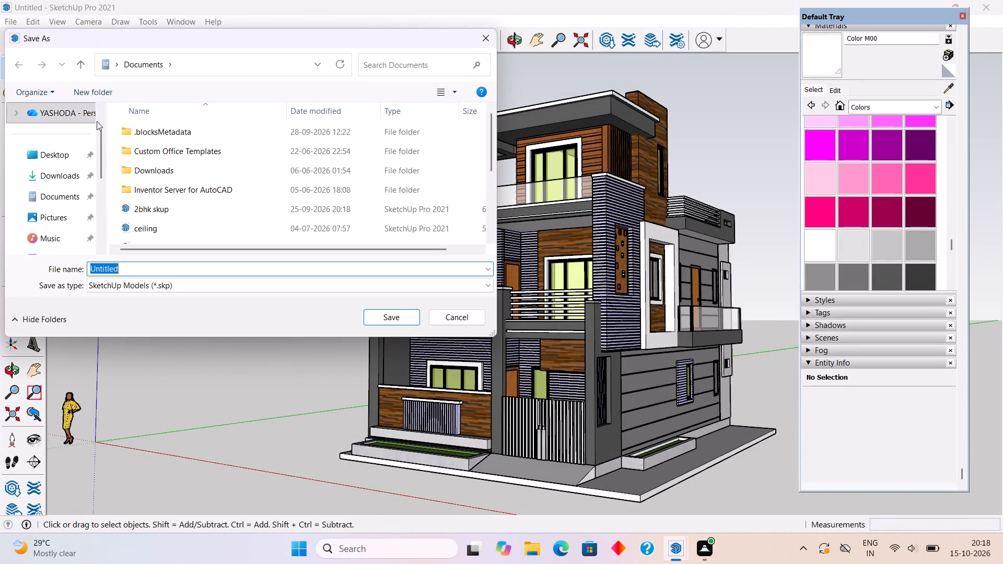
{"action": "left_click", "coordinate": [63, 179]}
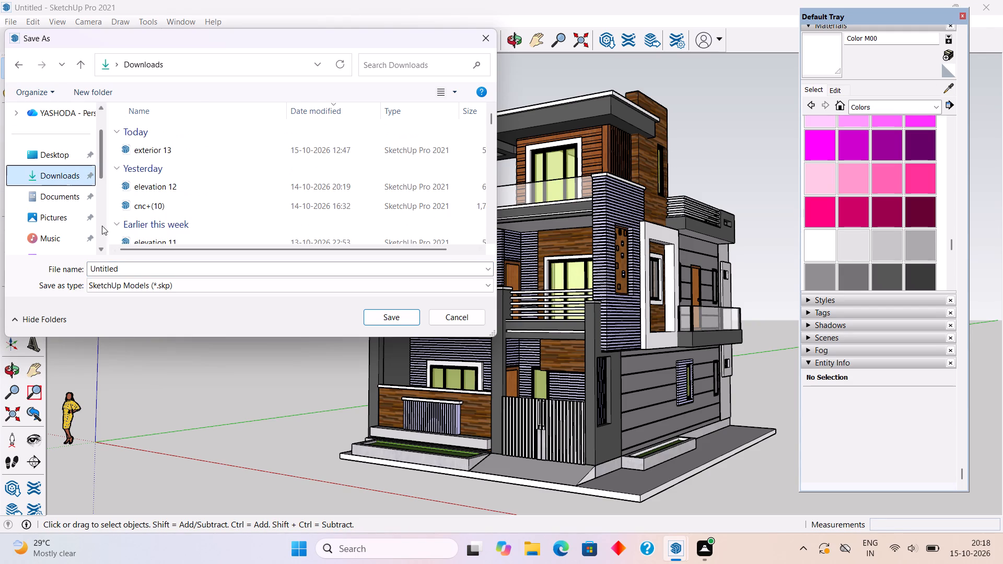
{"action": "left_click", "coordinate": [120, 263]}
{"action": "key", "text": "BackSpace"}
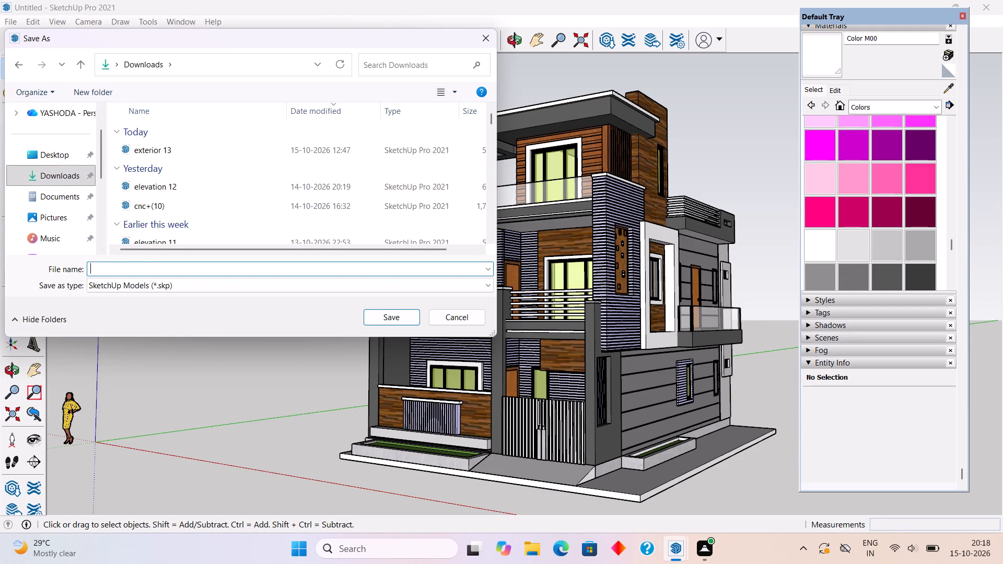
{"action": "type", "text": "eleva"}
{"action": "type", "text": "tion"}
{"action": "key", "text": "space"}
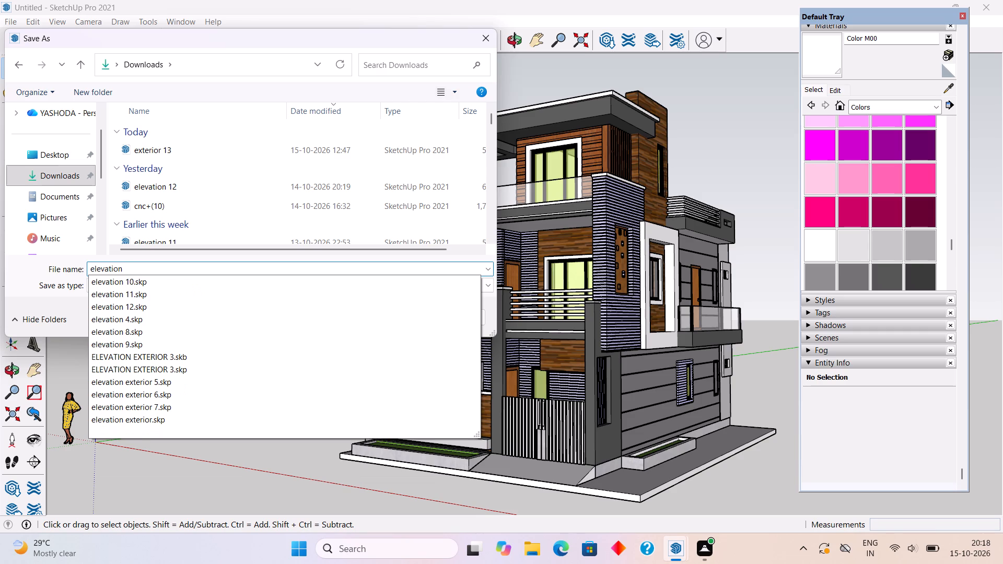
{"action": "type", "text": "exterior"}
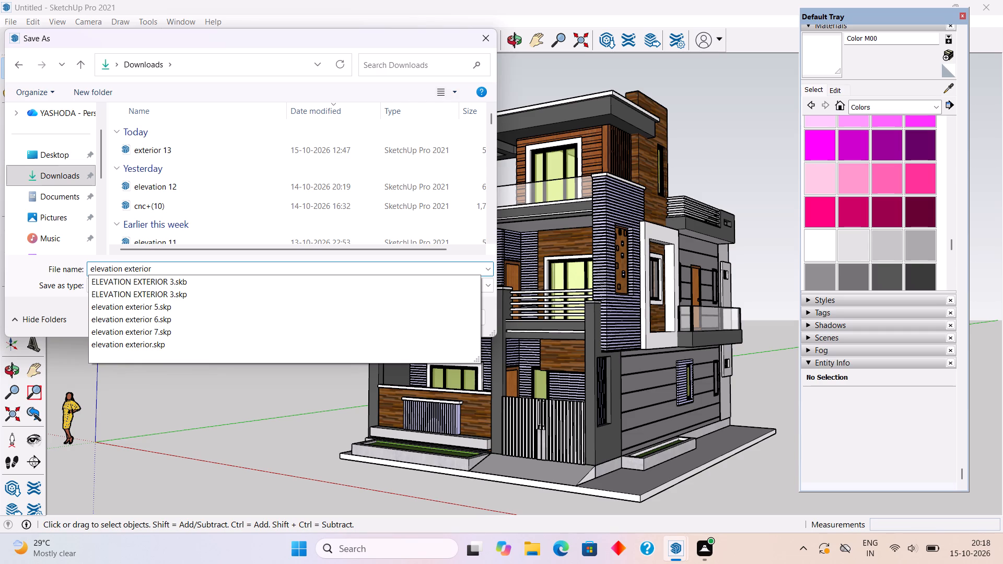
{"action": "key", "text": "space"}
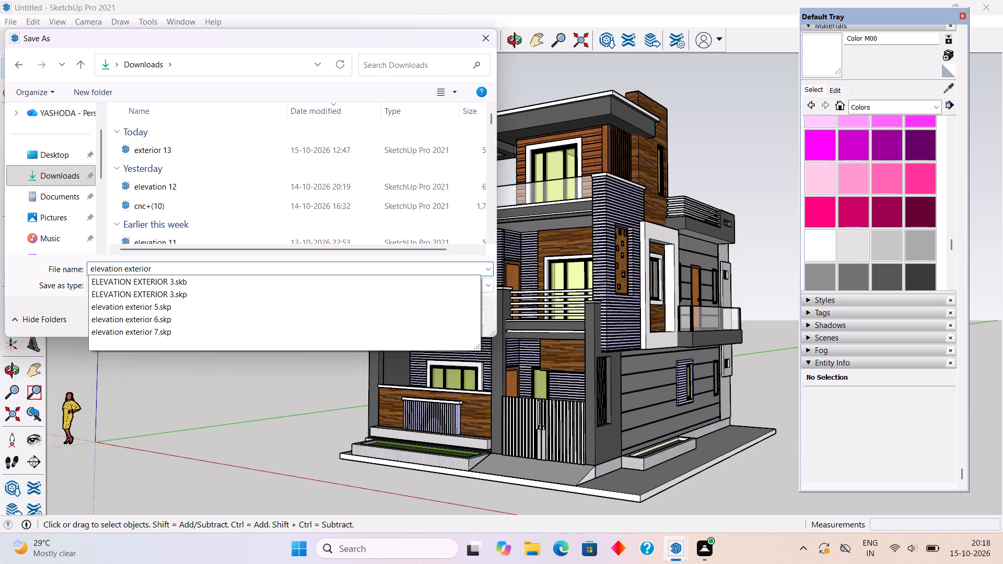
{"action": "key", "text": "1"}
{"action": "key", "text": "BackSpace"}
{"action": "key", "text": "BackSpace"}
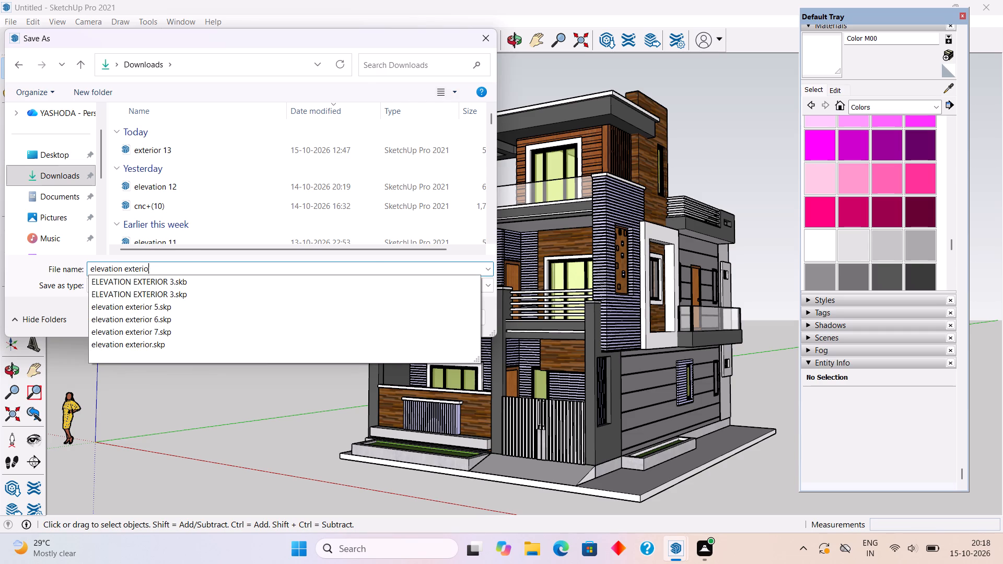
{"action": "key", "text": "BackSpace"}
{"action": "key", "text": "BackSpace"}
{"action": "key", "text": "BackSpace"}
{"action": "key", "text": "BackSpace"}
{"action": "key", "text": "BackSpace"}
{"action": "key", "text": "BackSpace"}
{"action": "key", "text": "BackSpace"}
{"action": "key", "text": "BackSpace"}
{"action": "key", "text": "BackSpace"}
{"action": "key", "text": "space"}
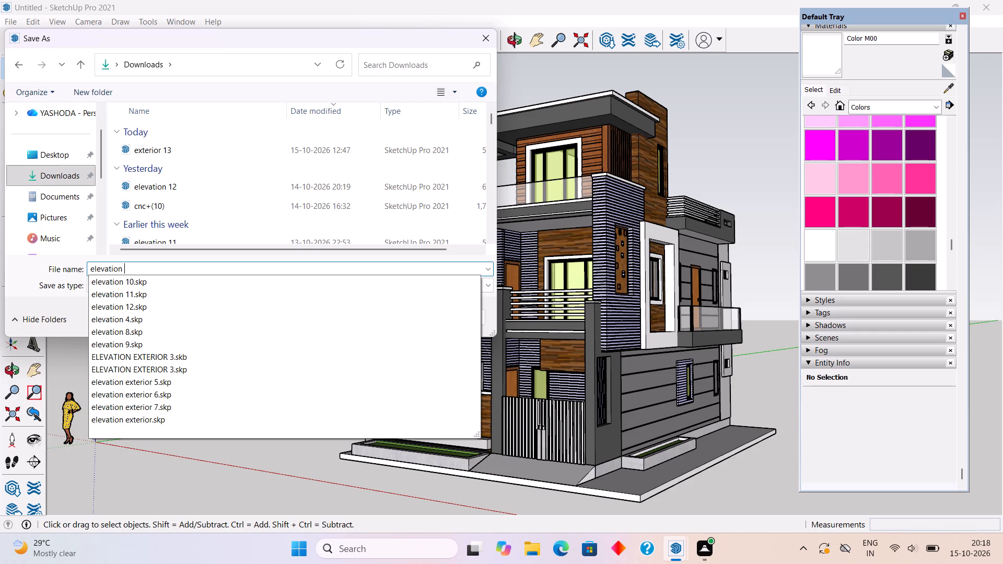
{"action": "type", "text": "14"}
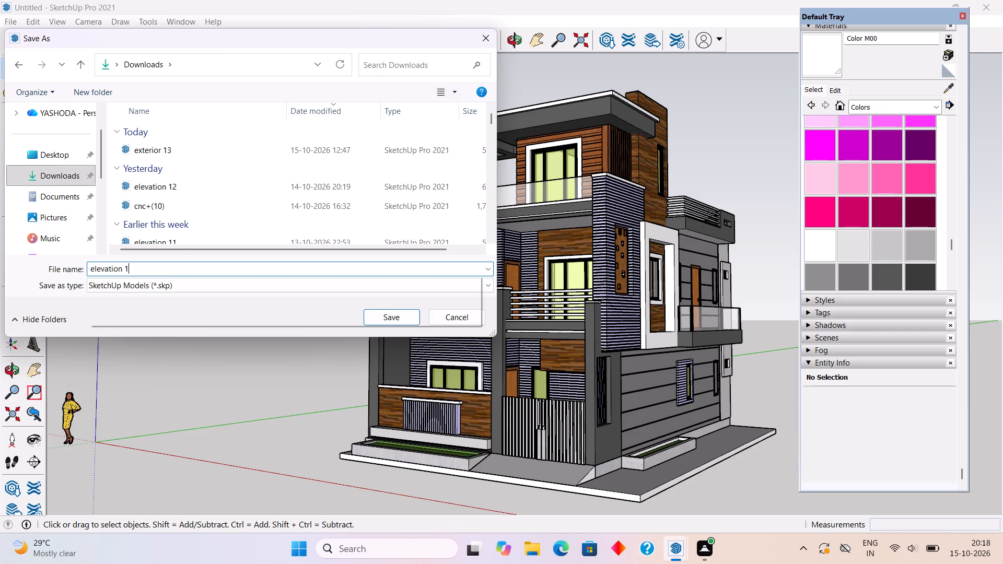
{"action": "left_click", "coordinate": [380, 316]}
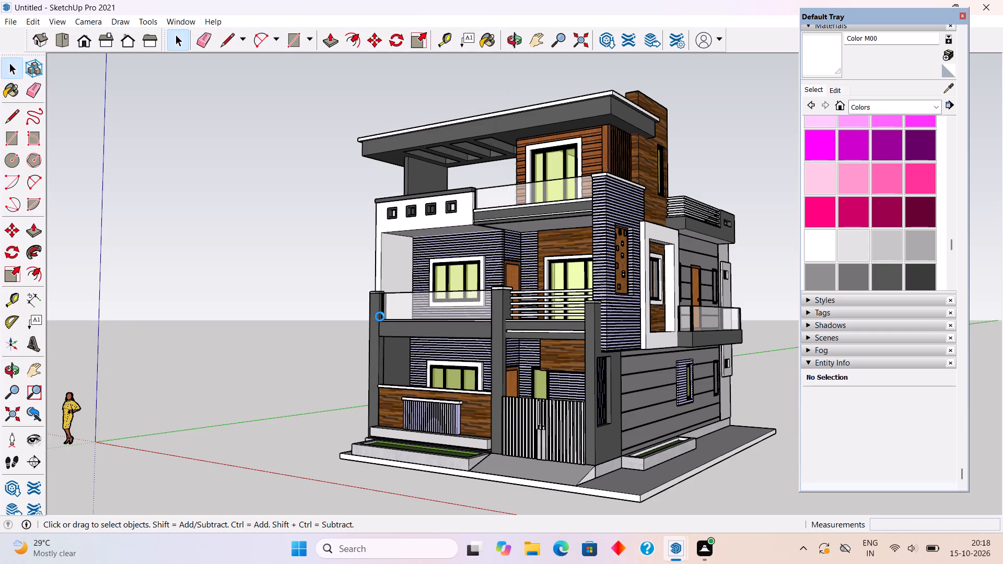